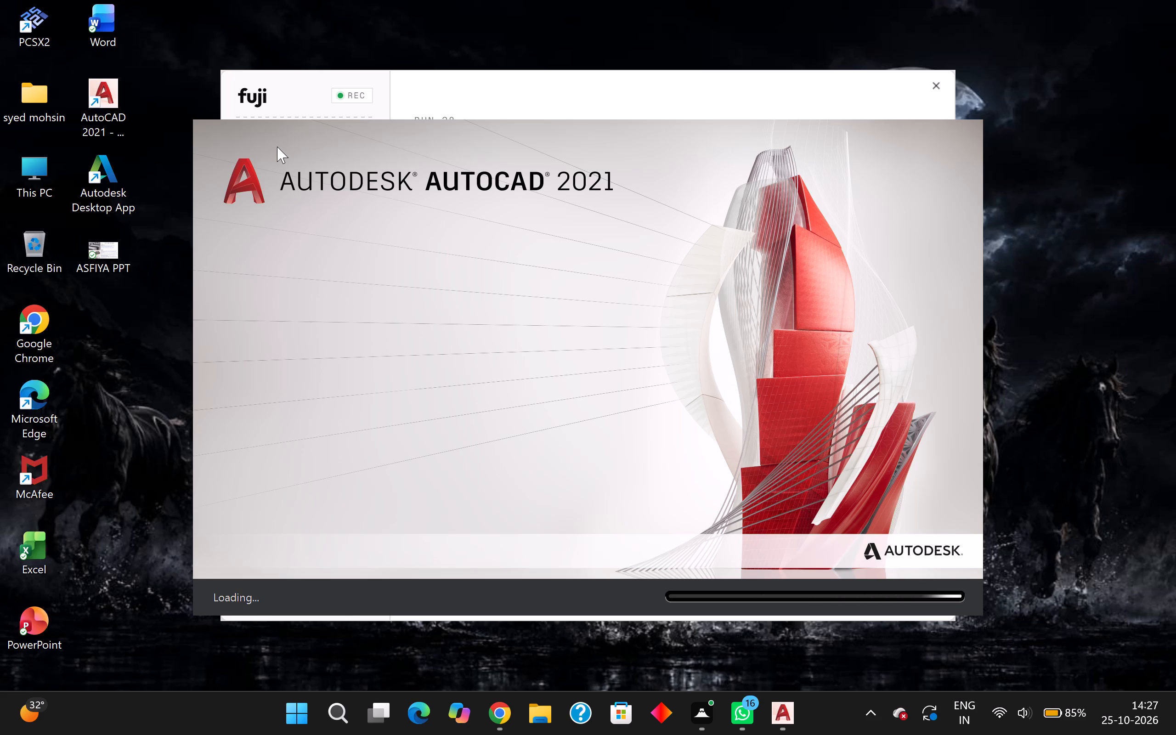
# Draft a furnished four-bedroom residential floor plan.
# Open the WWW2.dwg drawing.
pyautogui.doubleClick(462, 283)
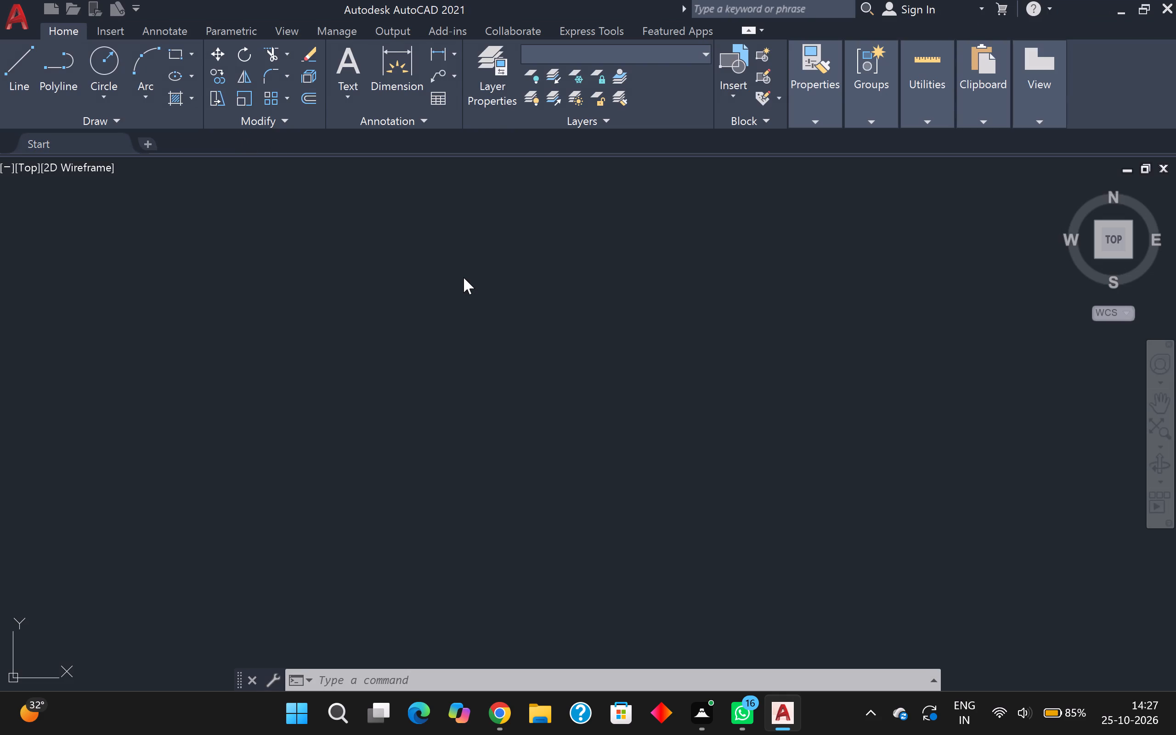
# Move the entire red-walled floor plan about 117' across and 13' down so it sits beside the white-walled plan.
pyautogui.scroll(-4, 464, 277)
pyautogui.moveTo(582, 323); pyautogui.dragTo(561, 335, button='middle')
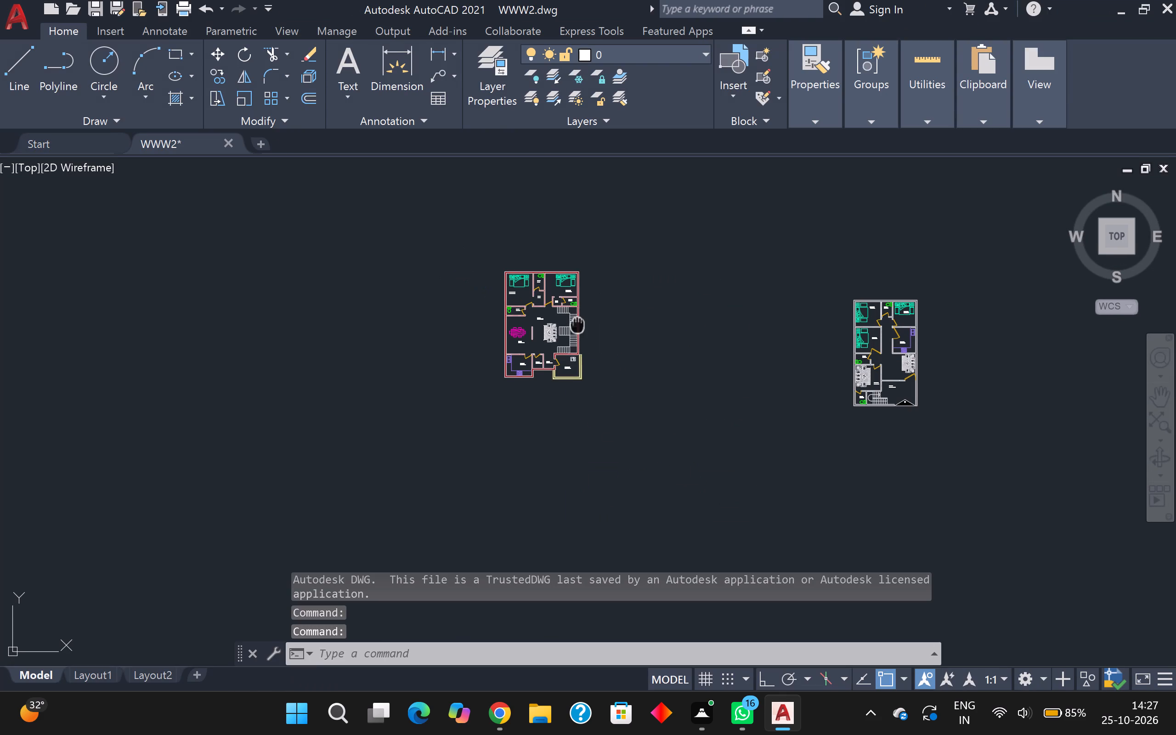
pyautogui.moveTo(561, 335); pyautogui.dragTo(352, 315, button='middle')
pyautogui.click(403, 228)
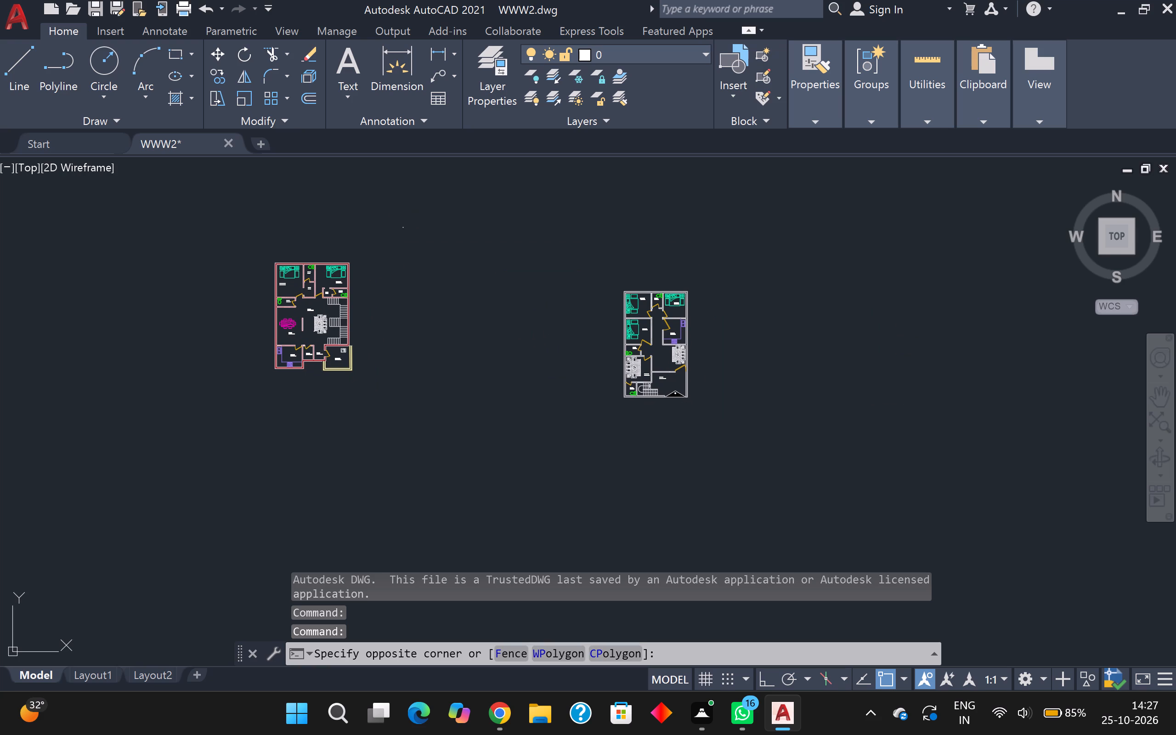
pyautogui.click(227, 403)
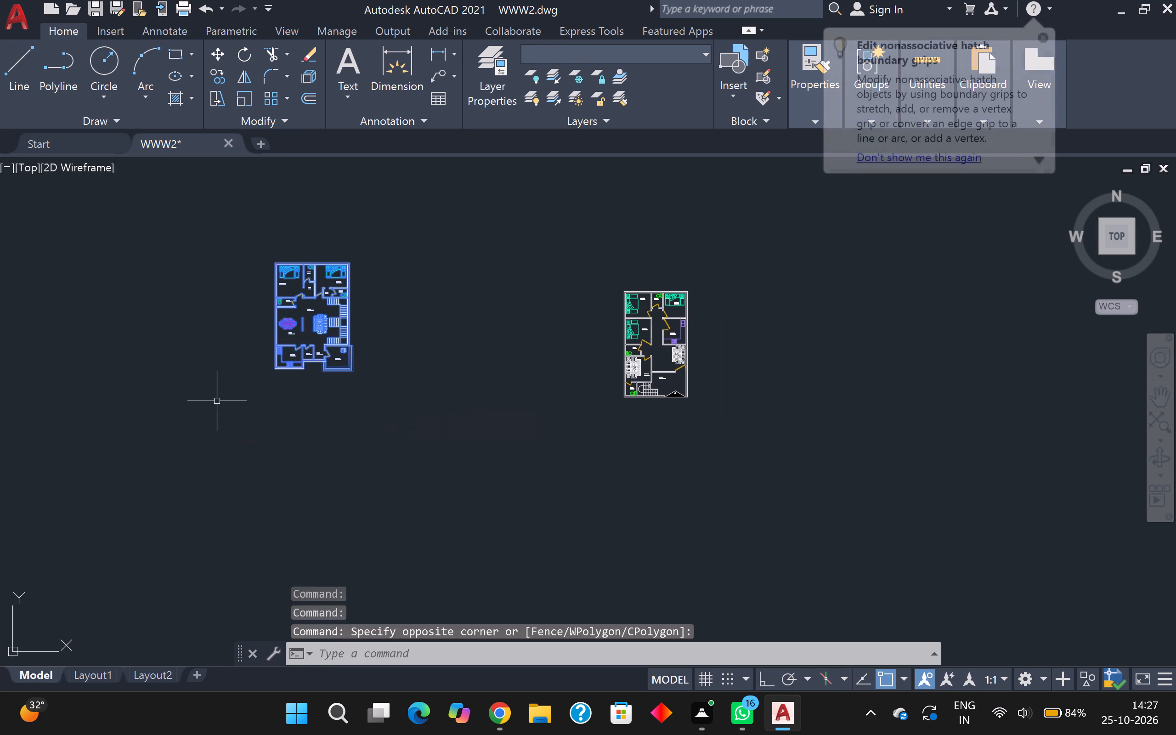
pyautogui.press('m')
pyautogui.press('Return')
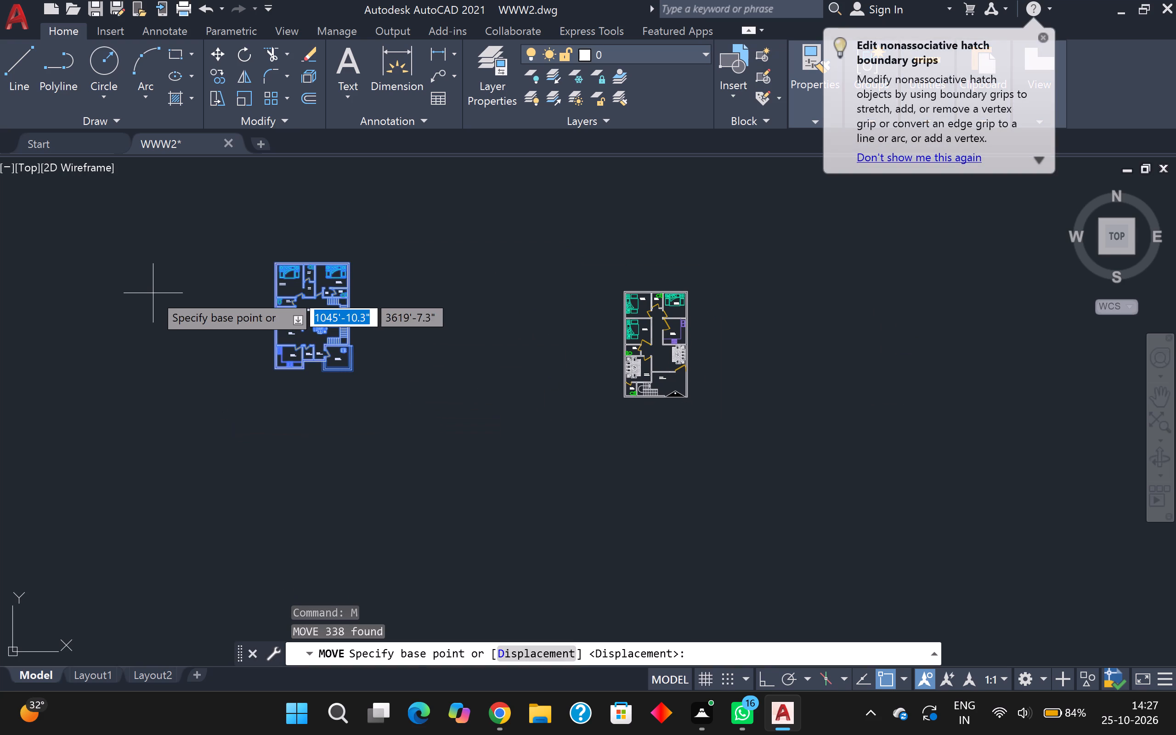
pyautogui.click(285, 300)
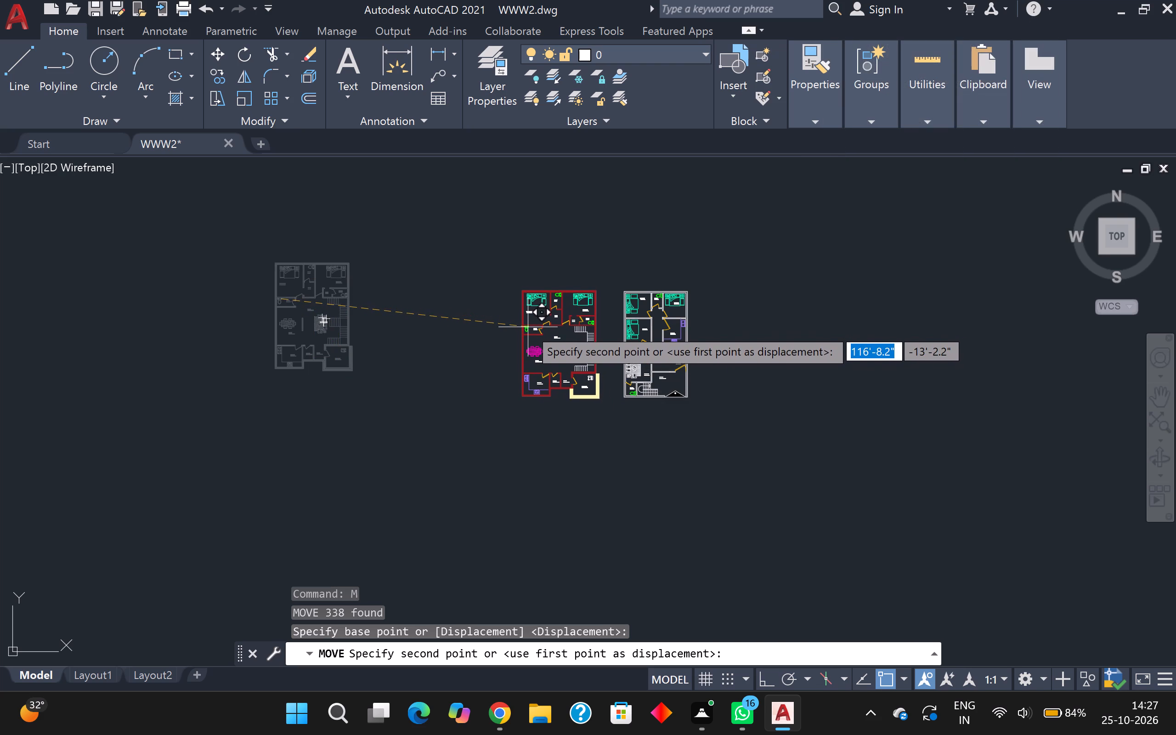
pyautogui.click(528, 329)
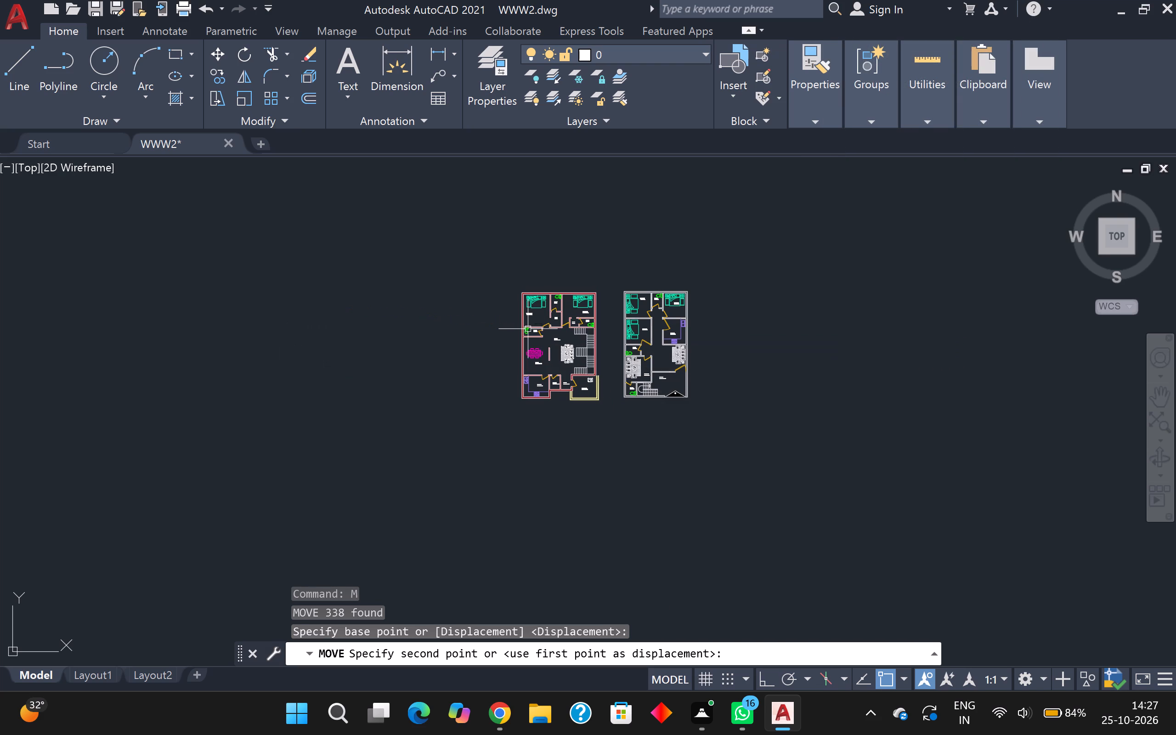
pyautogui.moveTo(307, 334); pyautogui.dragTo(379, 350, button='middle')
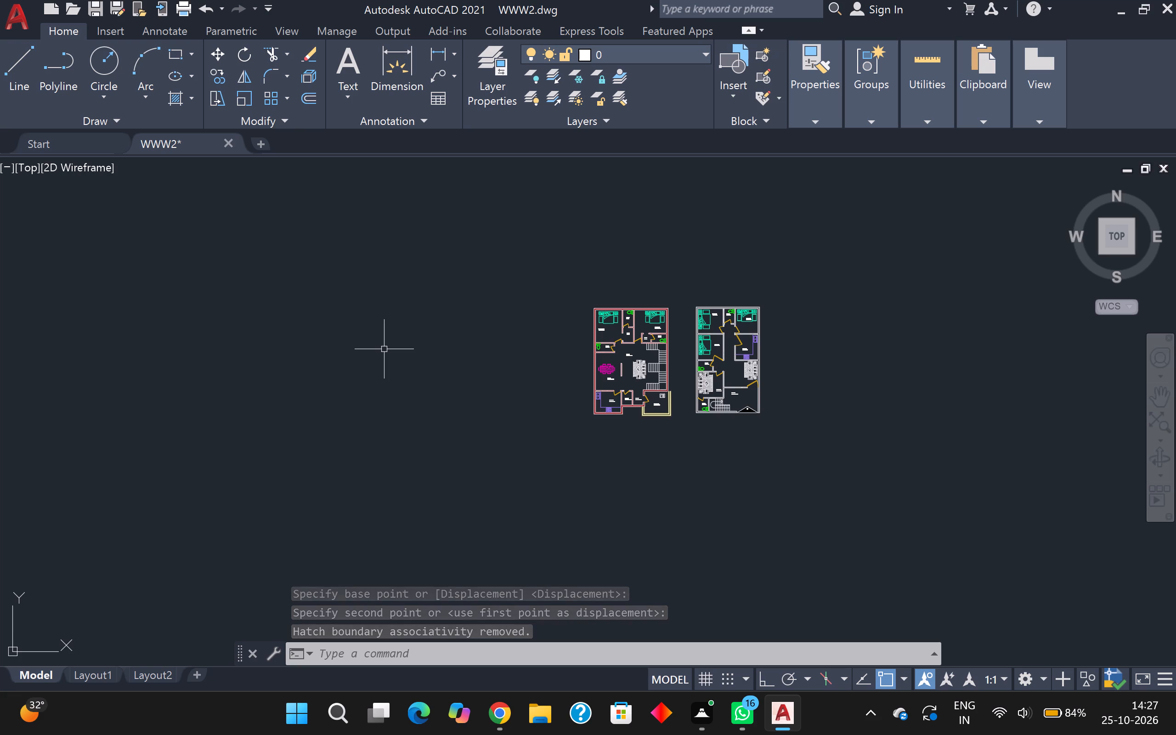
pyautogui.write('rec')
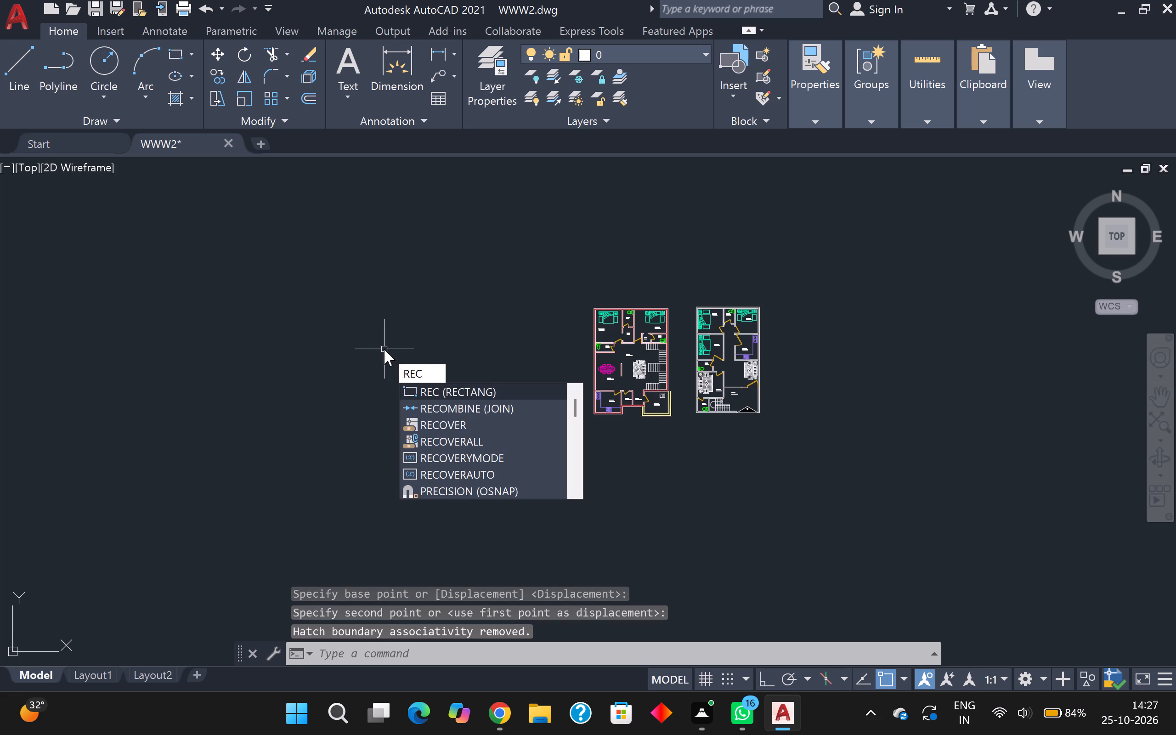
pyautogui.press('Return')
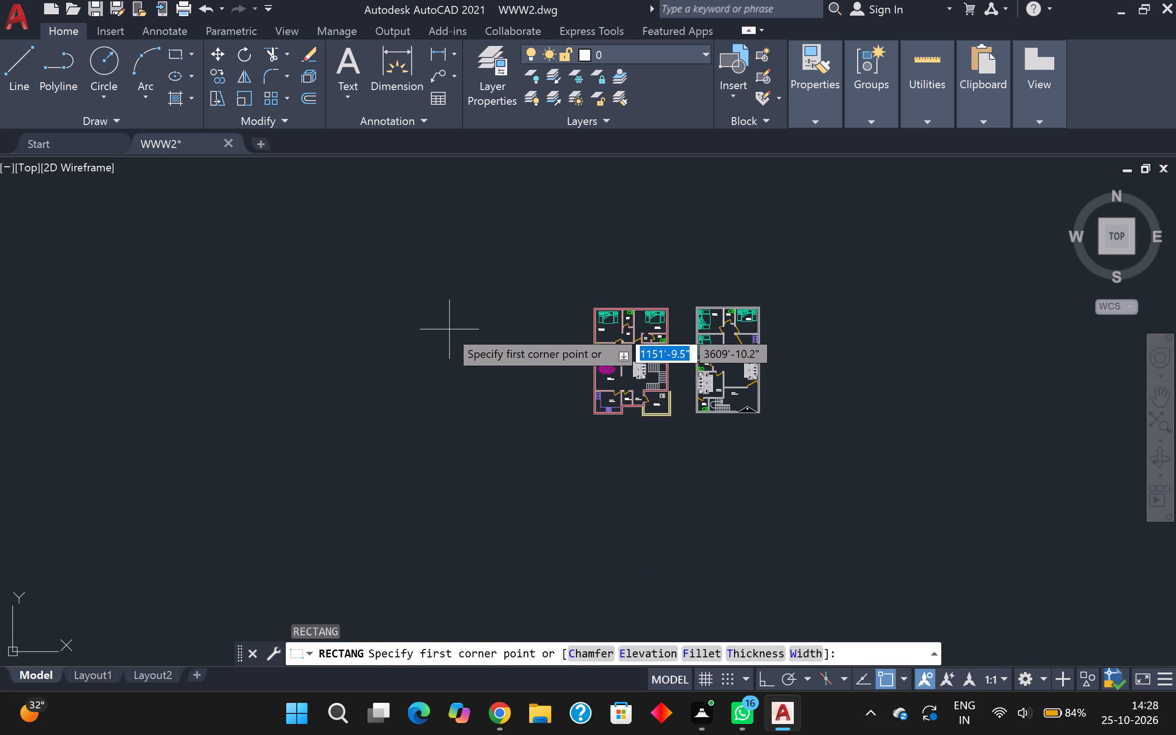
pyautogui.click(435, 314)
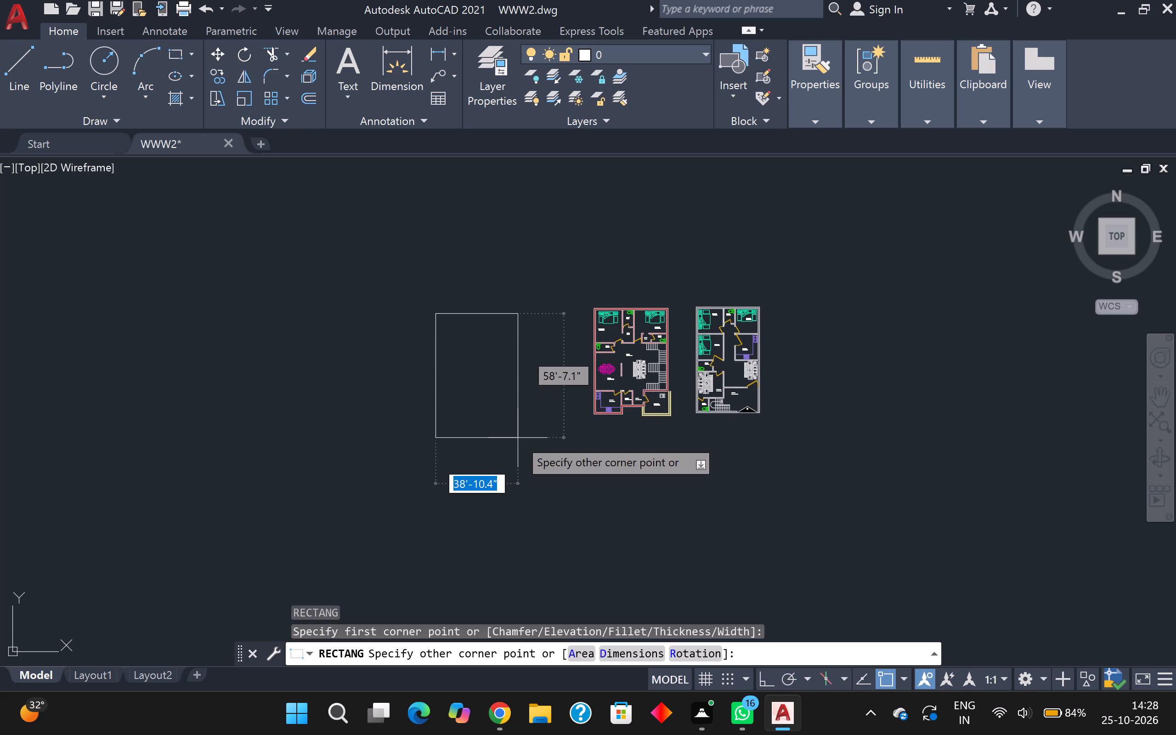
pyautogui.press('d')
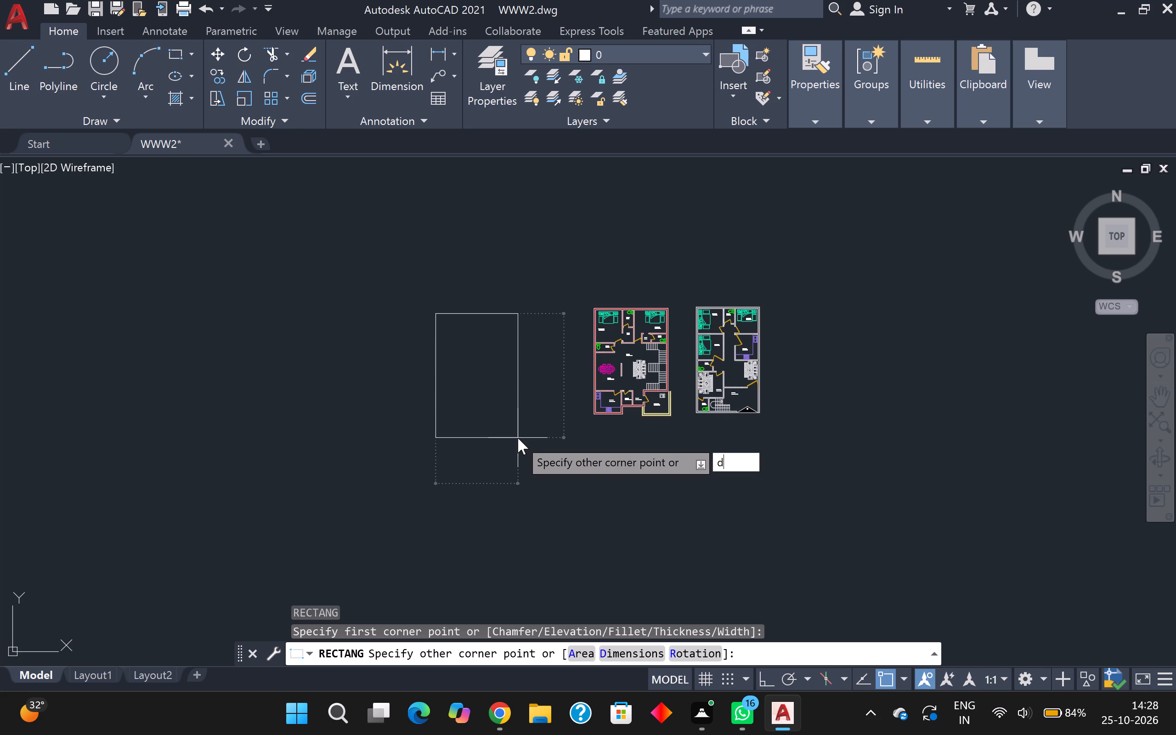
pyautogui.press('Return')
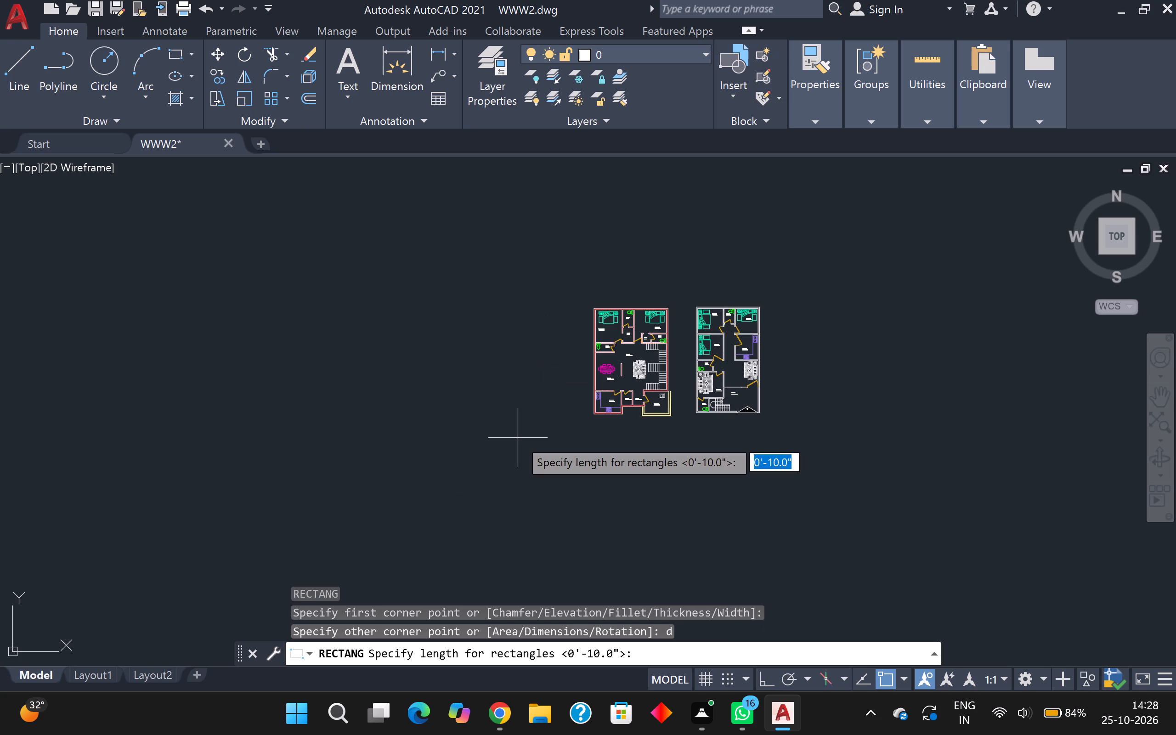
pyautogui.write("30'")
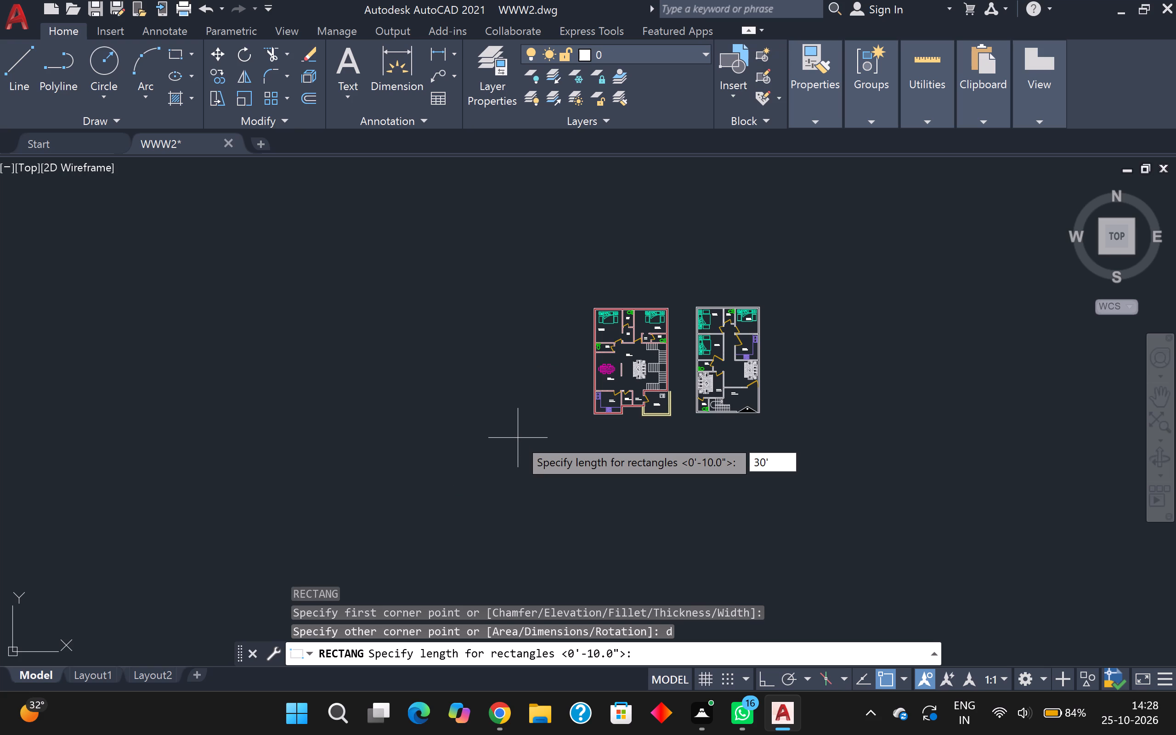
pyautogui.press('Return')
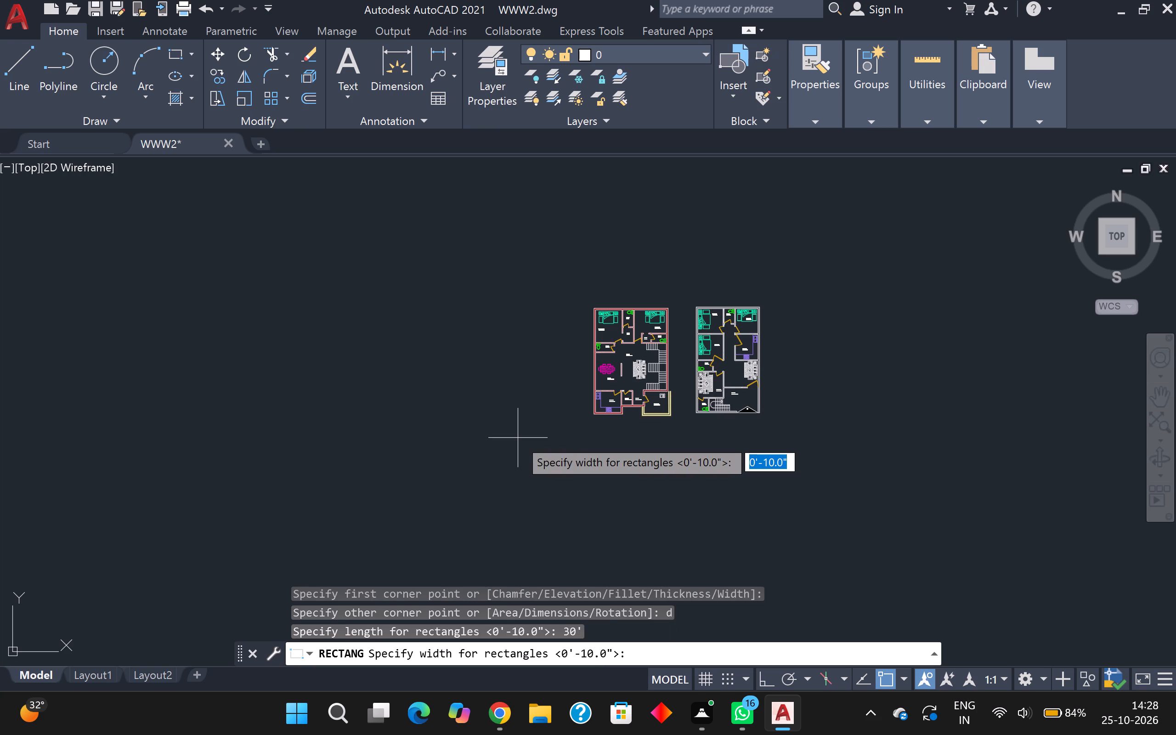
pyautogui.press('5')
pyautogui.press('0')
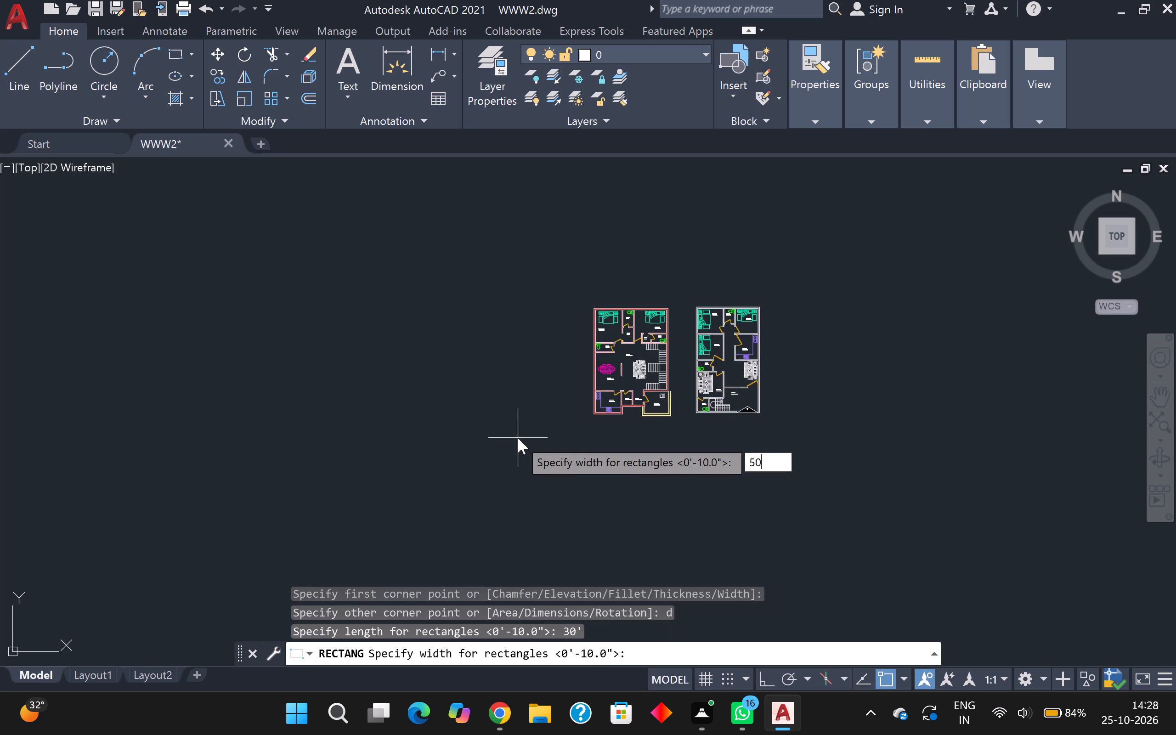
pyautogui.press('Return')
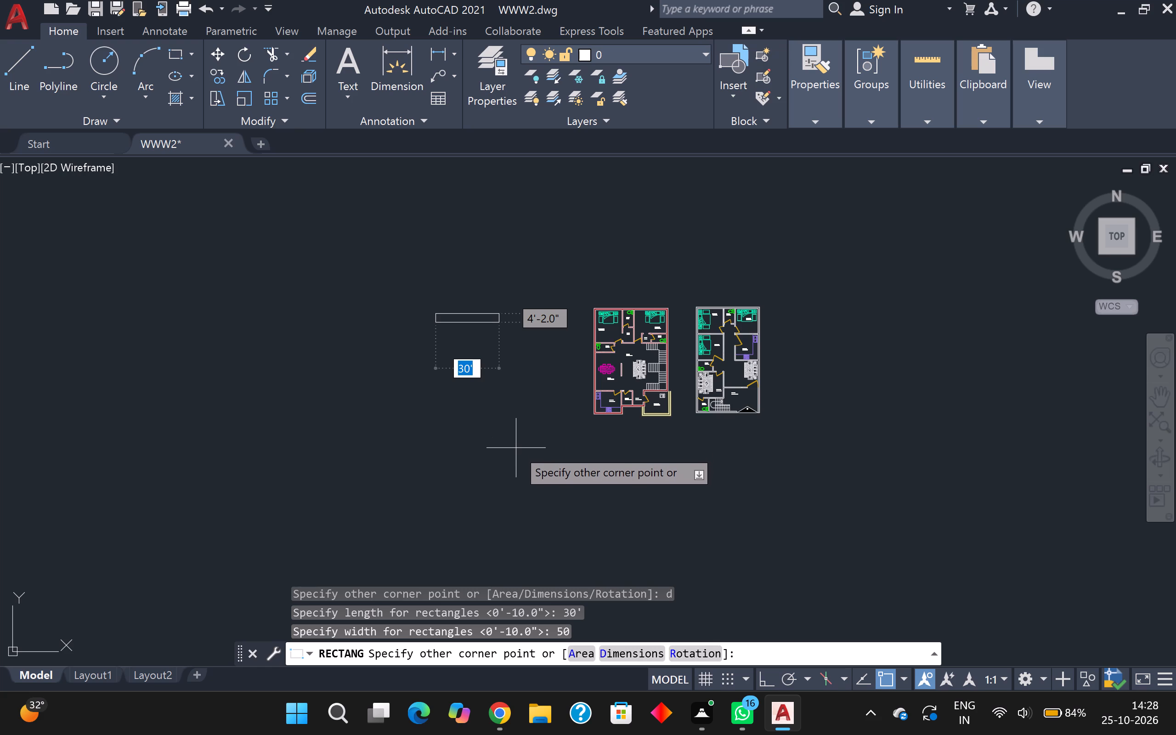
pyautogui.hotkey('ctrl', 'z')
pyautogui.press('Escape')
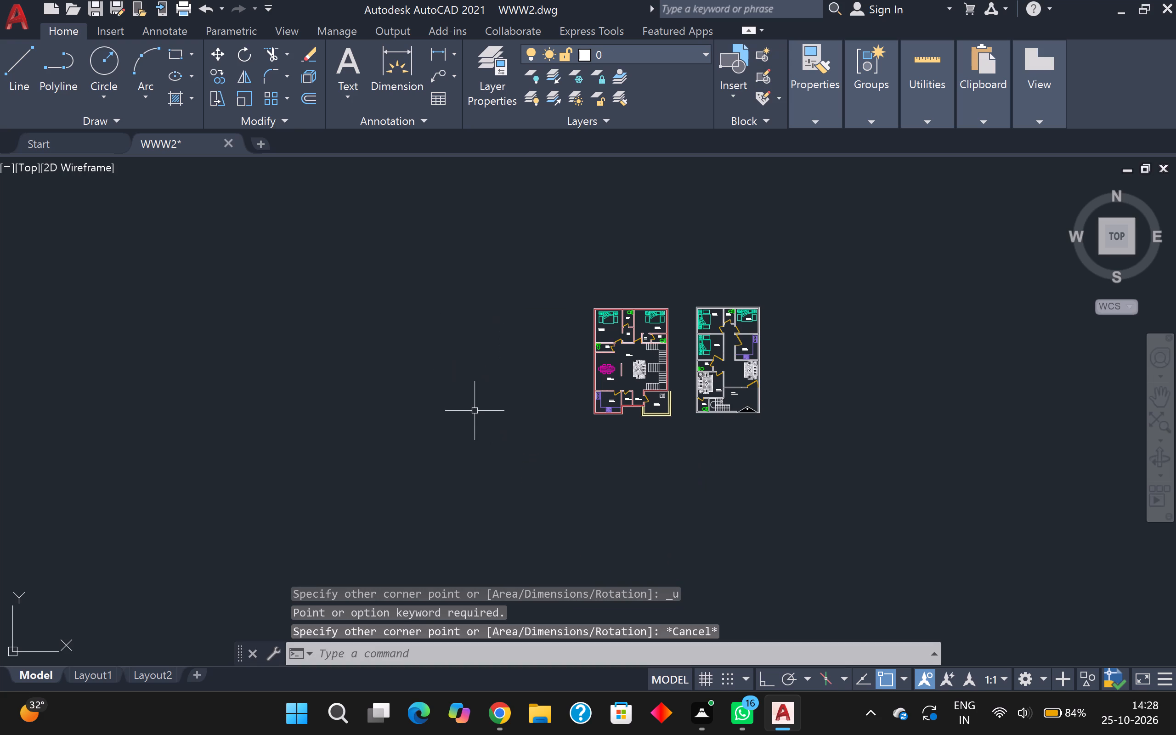
# Draw a rectangle 30' long and 50' wide in the empty space beside the red-walled floor plan, using the Dimensions option.
pyautogui.write('rec')
pyautogui.press('Return')
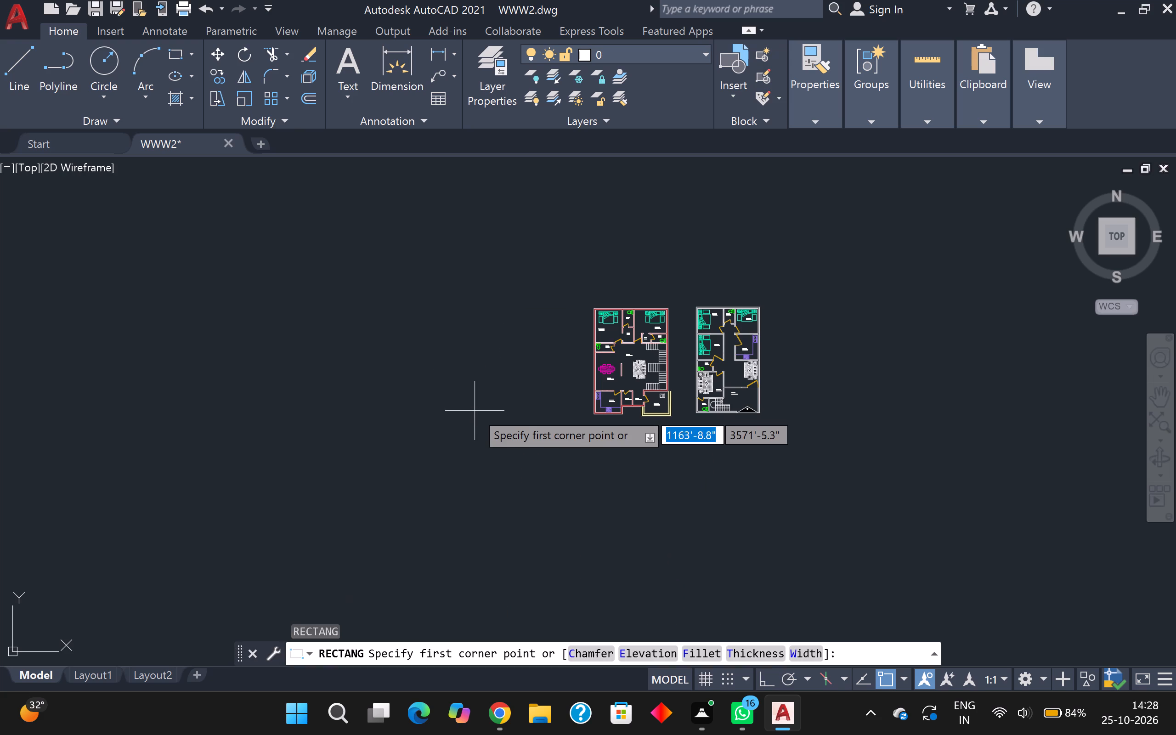
pyautogui.click(420, 323)
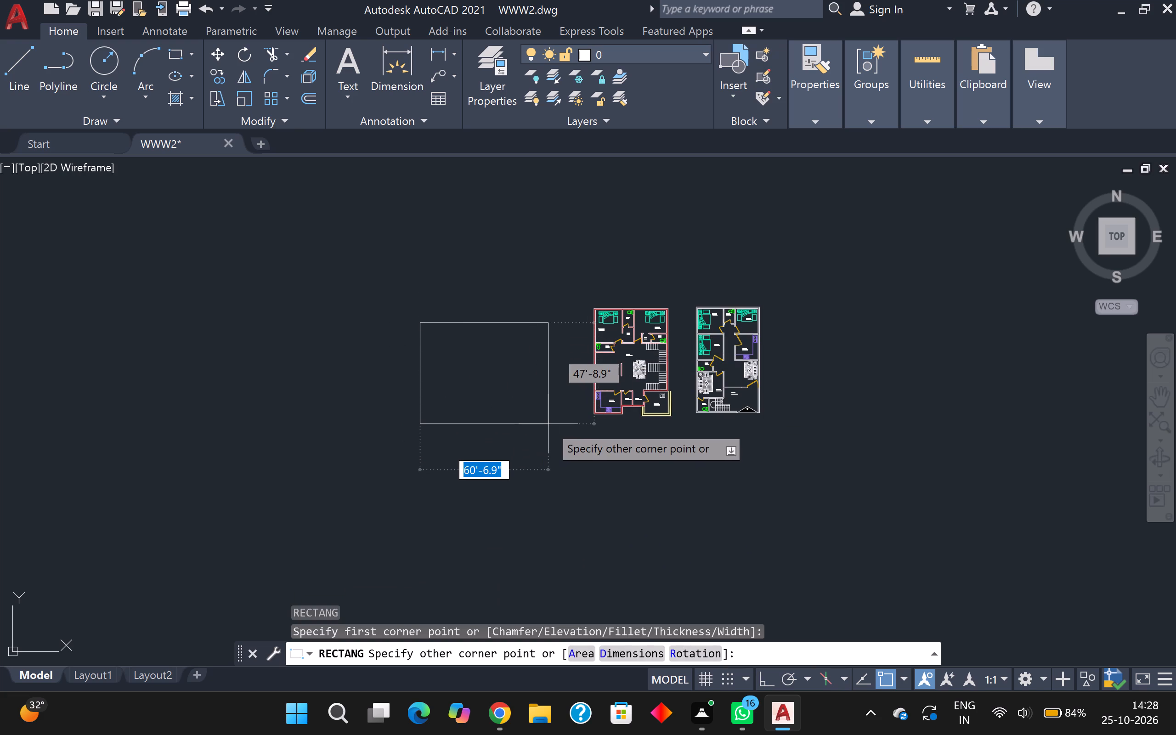
pyautogui.write('30')
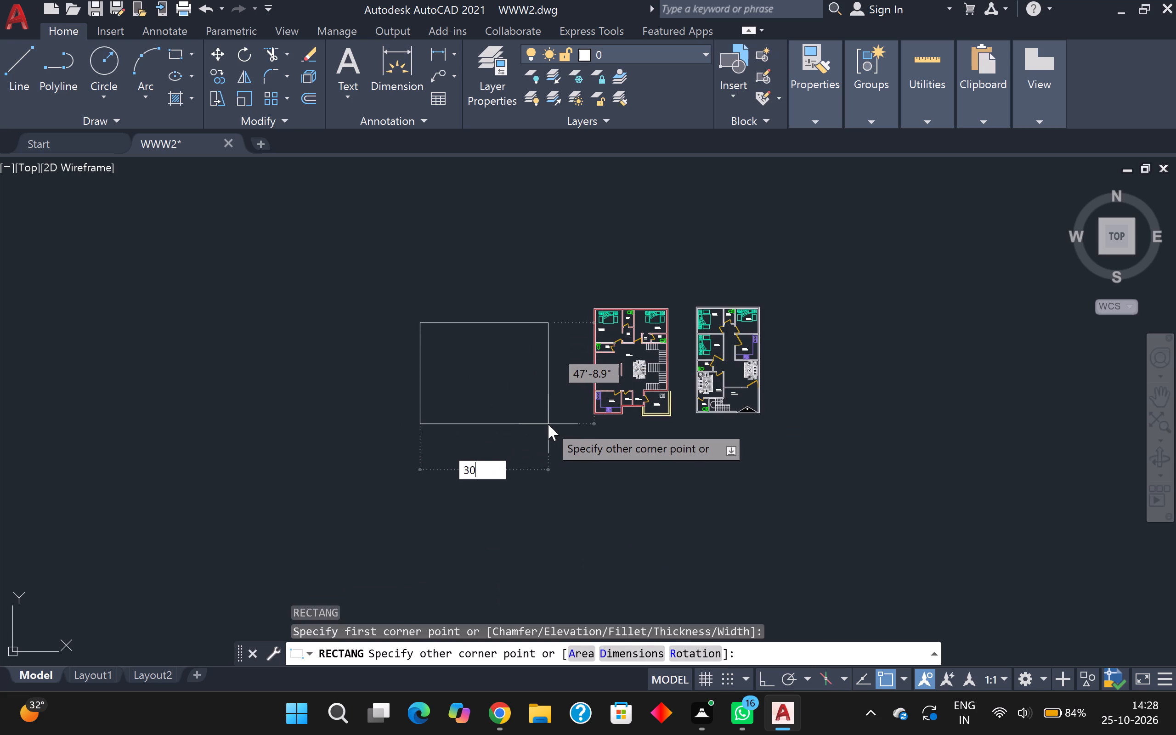
pyautogui.press('BackSpace')
pyautogui.press('BackSpace')
pyautogui.press('d')
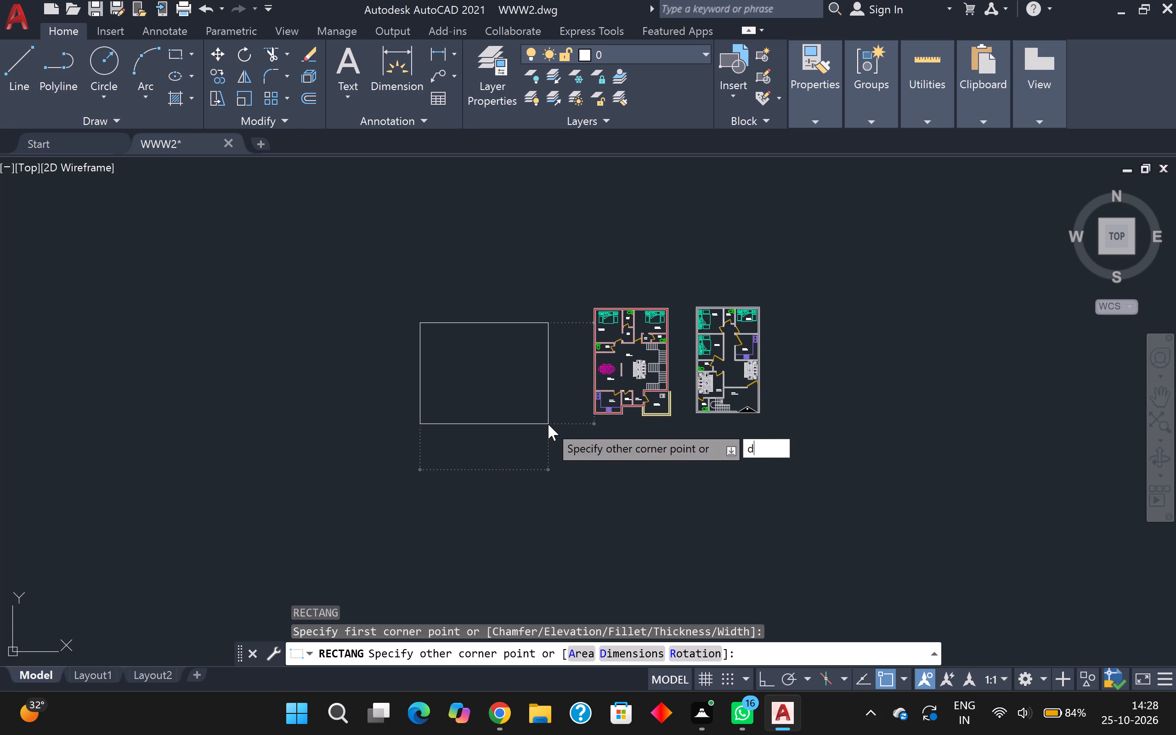
pyautogui.press('Return')
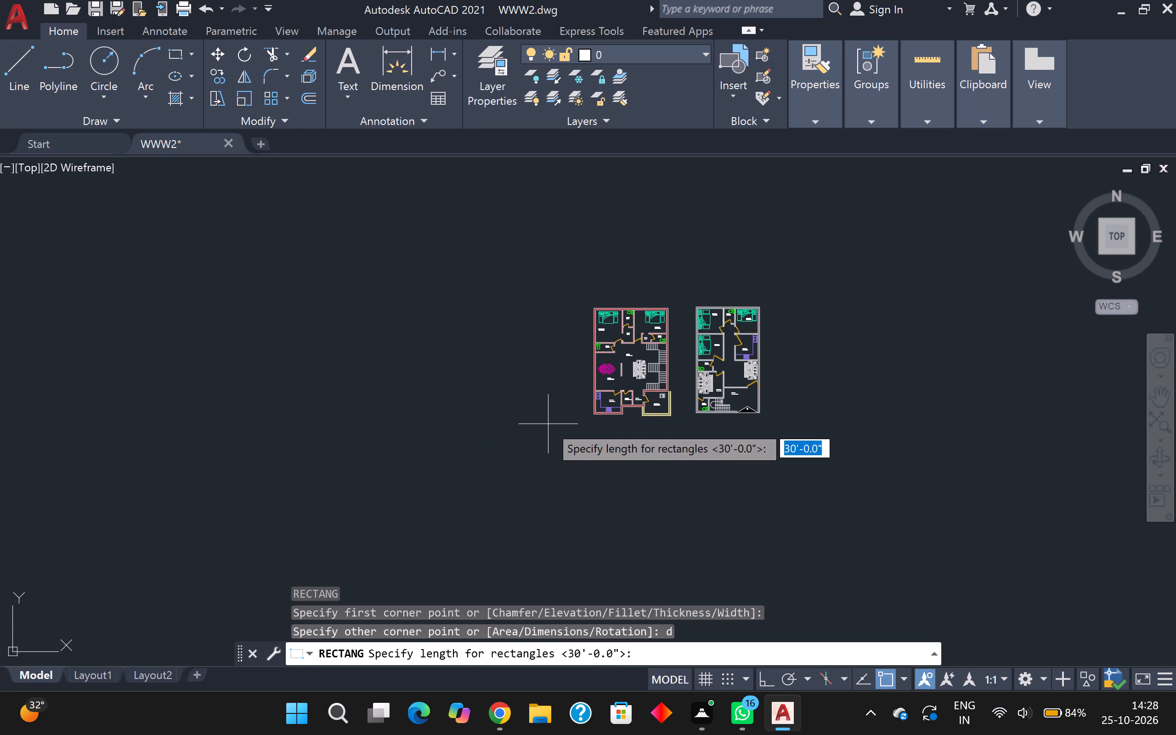
pyautogui.write("30'")
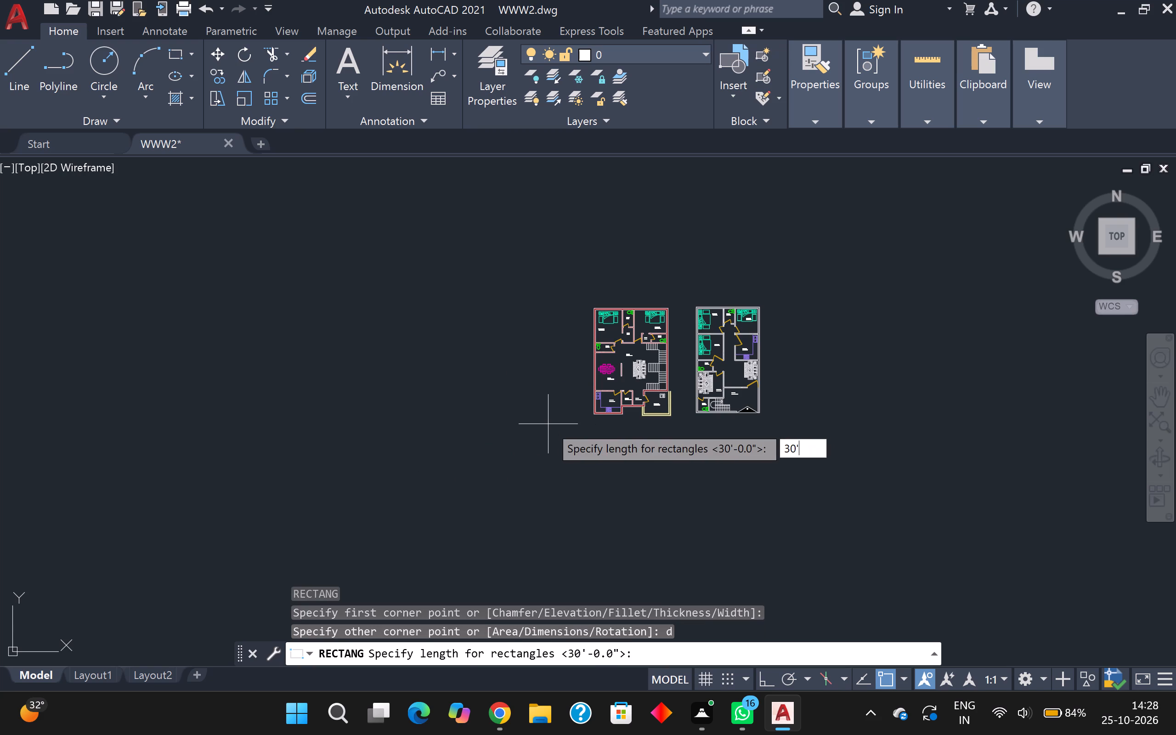
pyautogui.press('Return')
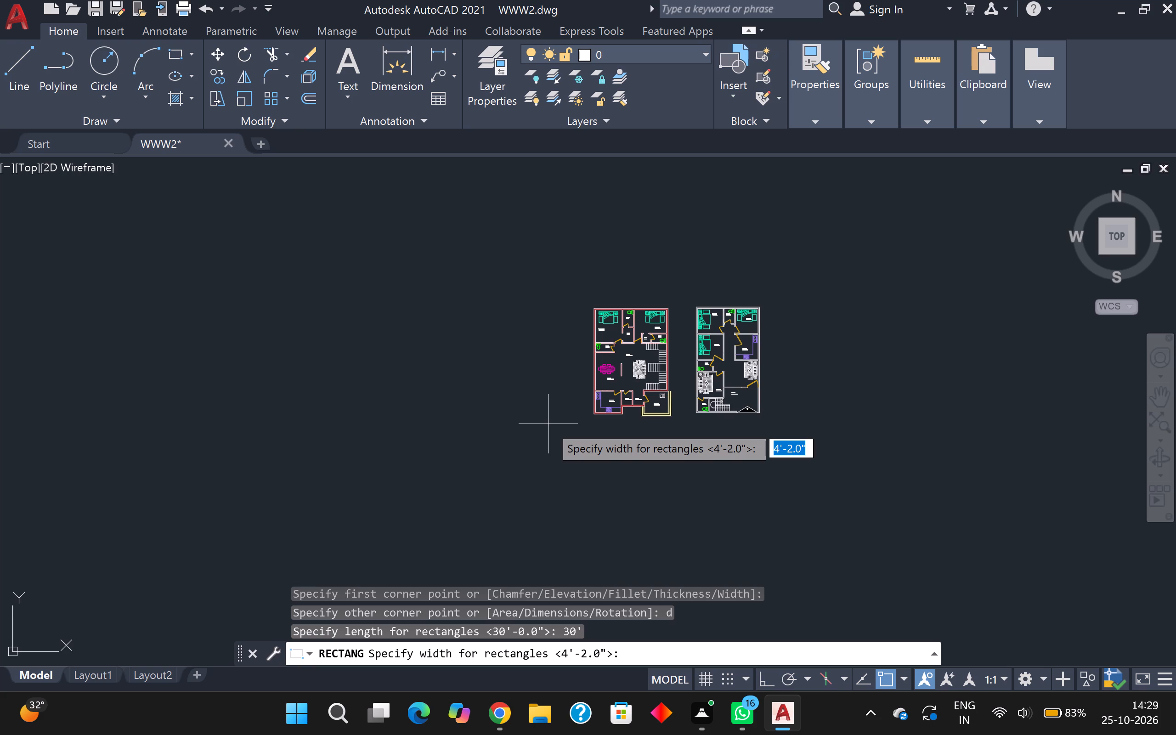
pyautogui.write('50')
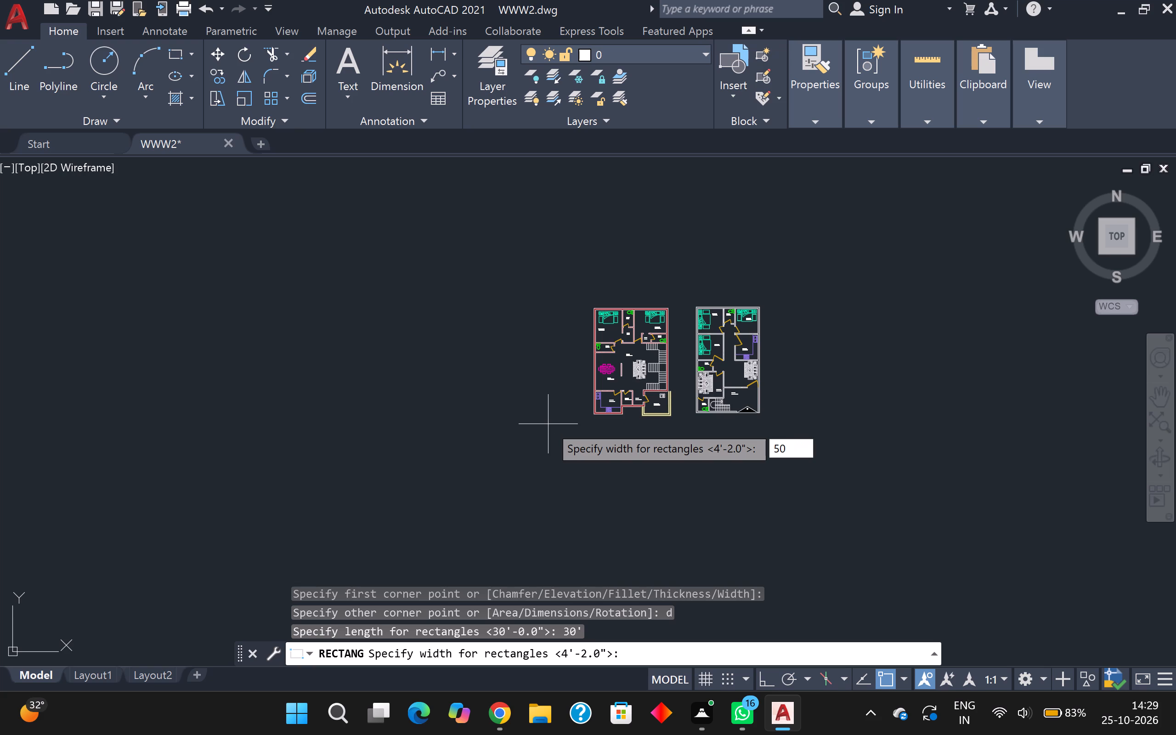
pyautogui.press("'")
pyautogui.press('Return')
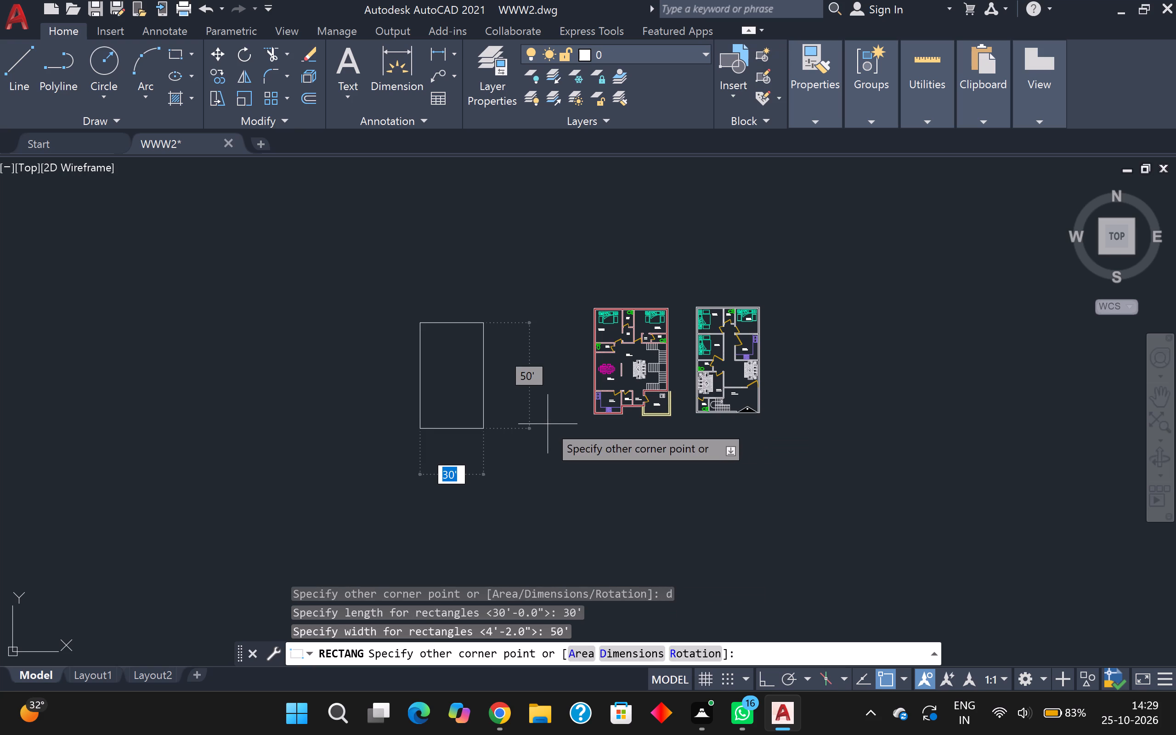
pyautogui.click(548, 424)
# Offset the 30' by 50' rectangle inward by 9" to form the outer wall thickness.
pyautogui.scroll(2, 358, 355)
pyautogui.middleClick(358, 355)
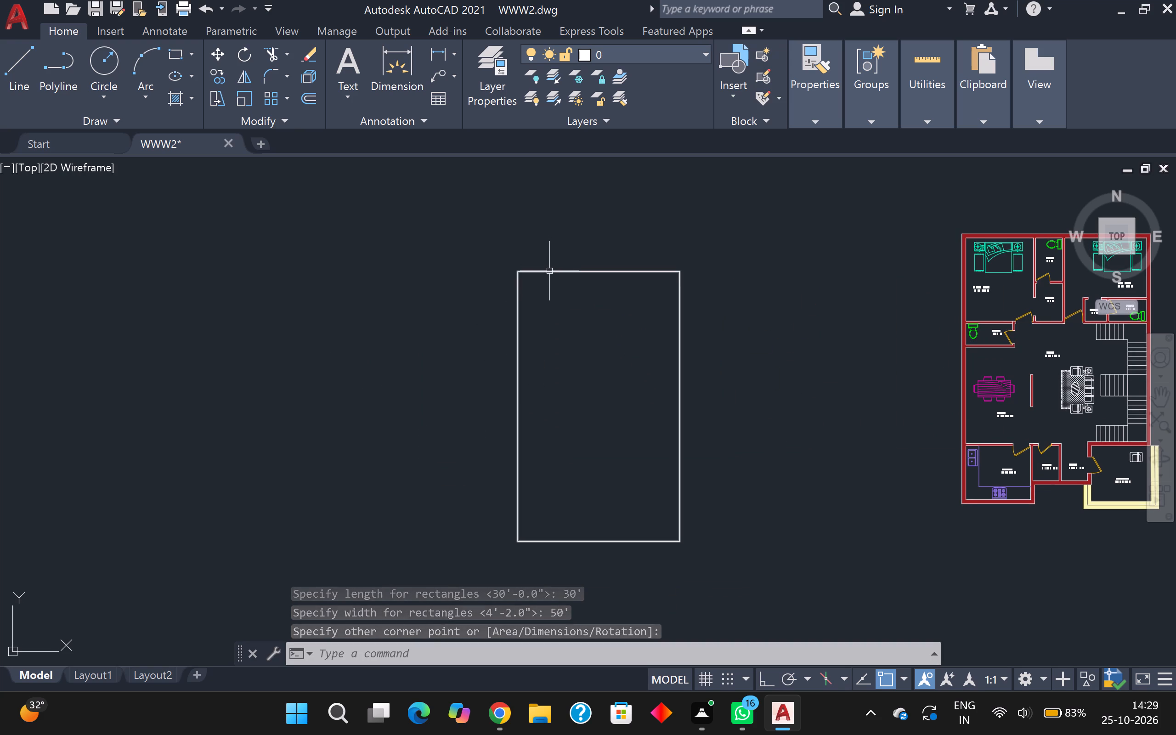
pyautogui.press('o')
pyautogui.press('Return')
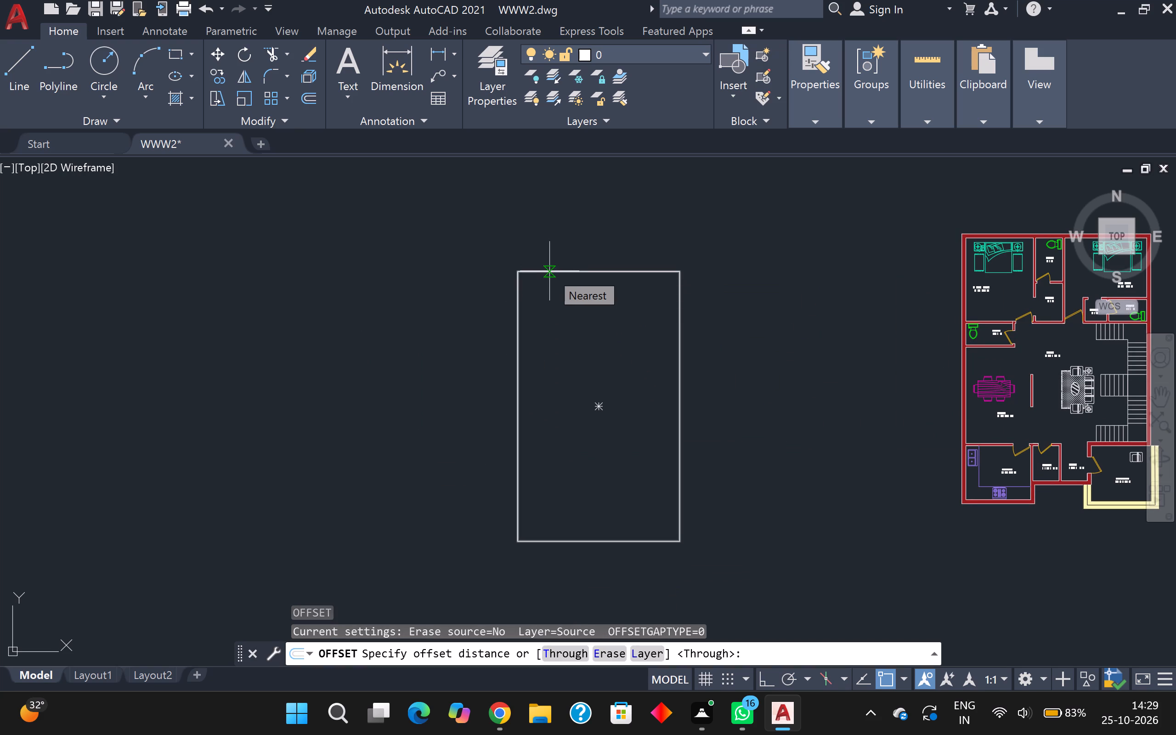
pyautogui.press('Return')
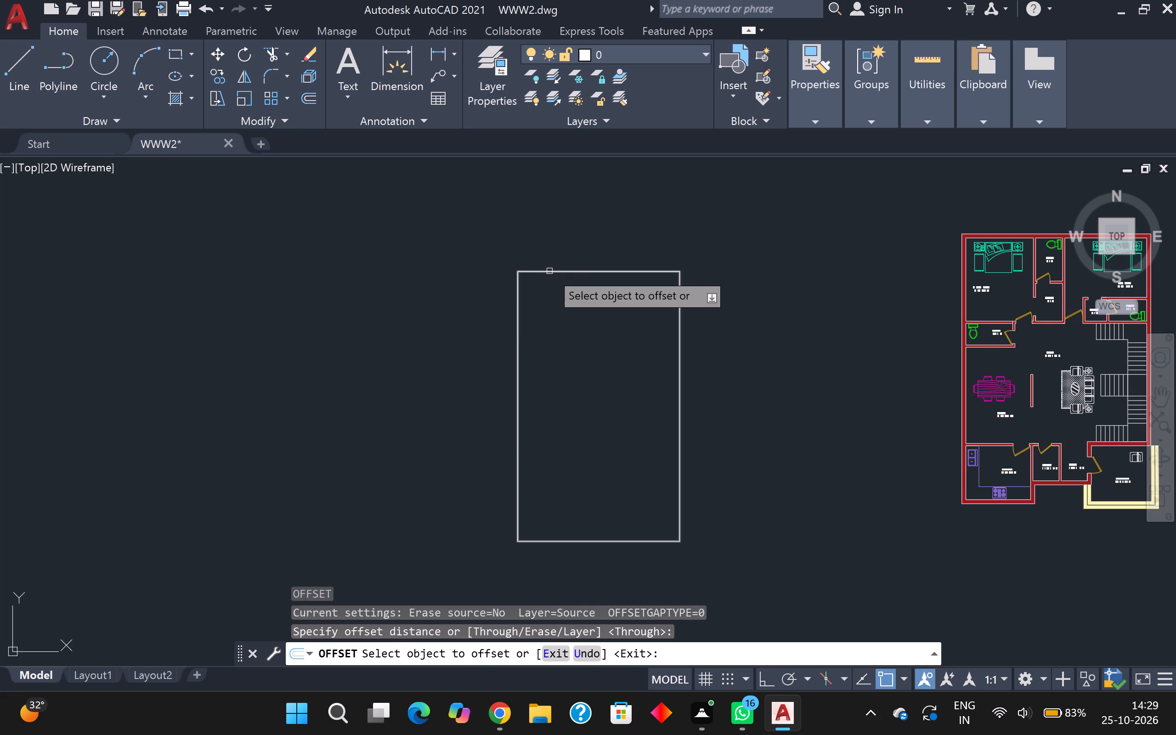
pyautogui.click(549, 271)
pyautogui.click(572, 271)
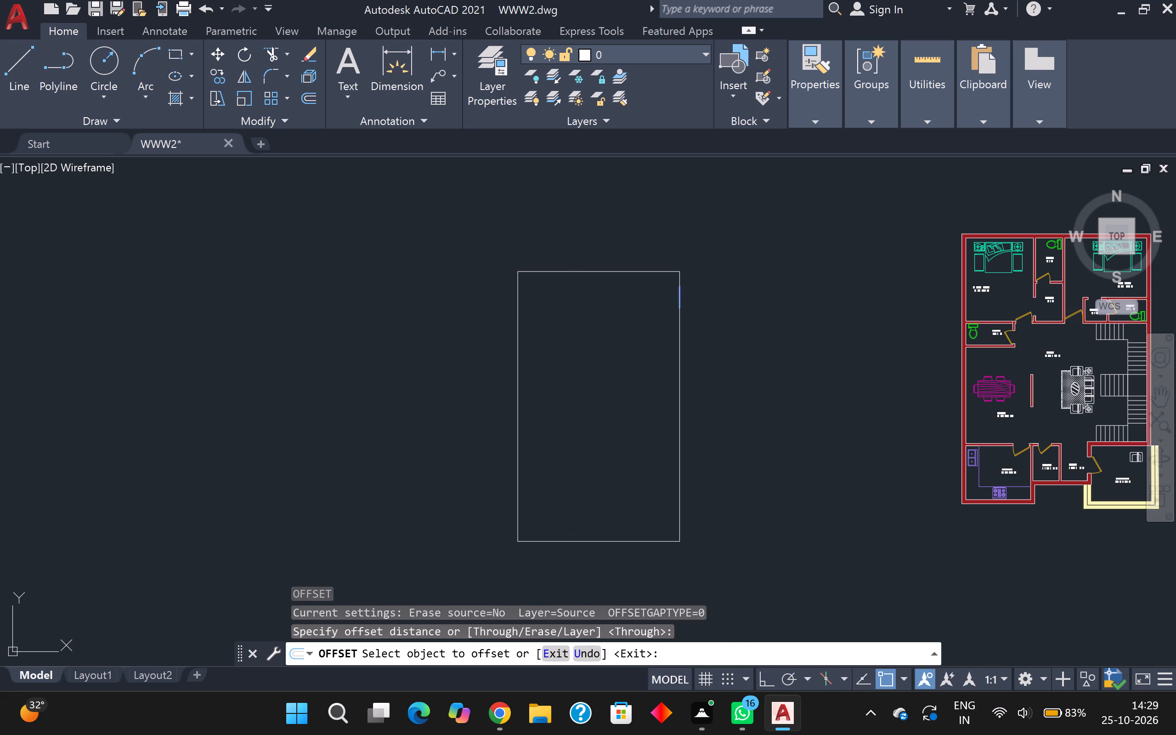
pyautogui.press('9')
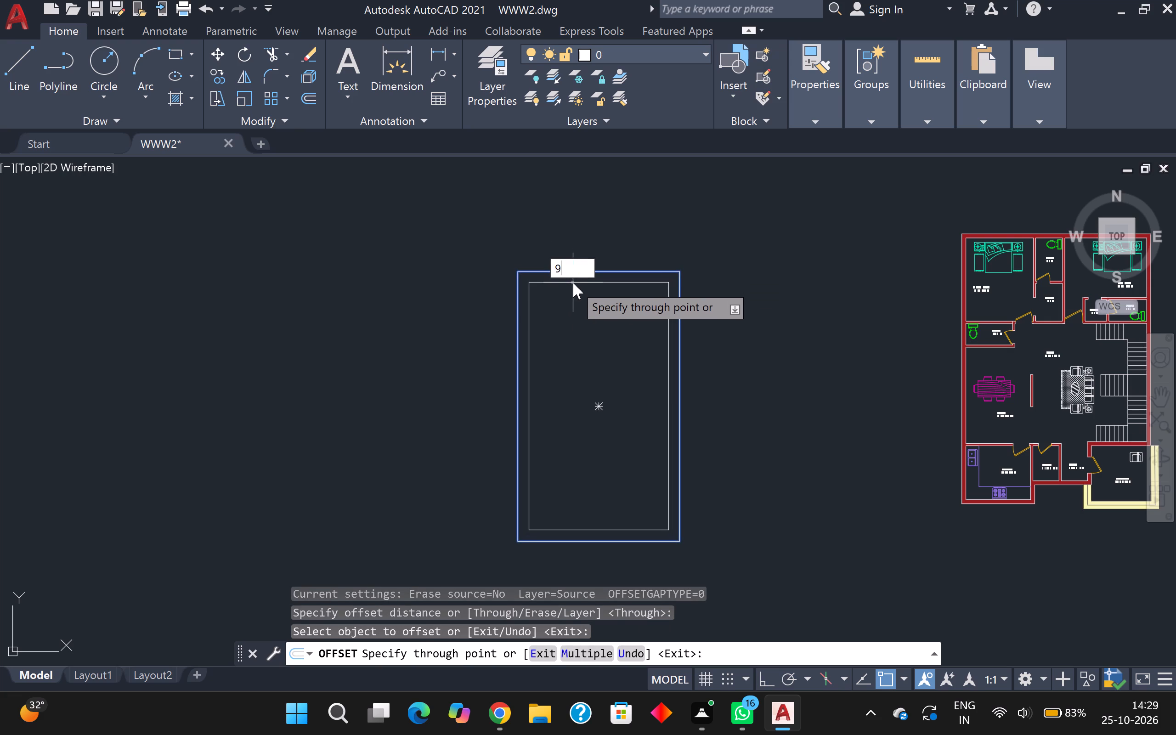
pyautogui.press('Return')
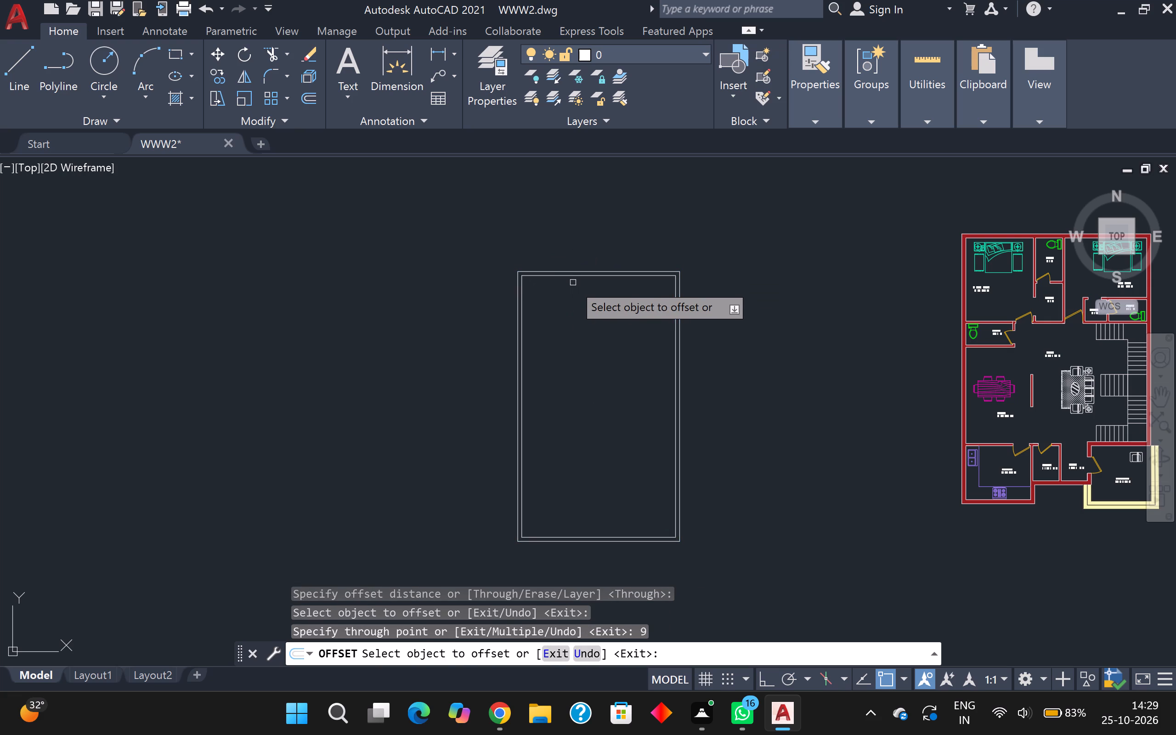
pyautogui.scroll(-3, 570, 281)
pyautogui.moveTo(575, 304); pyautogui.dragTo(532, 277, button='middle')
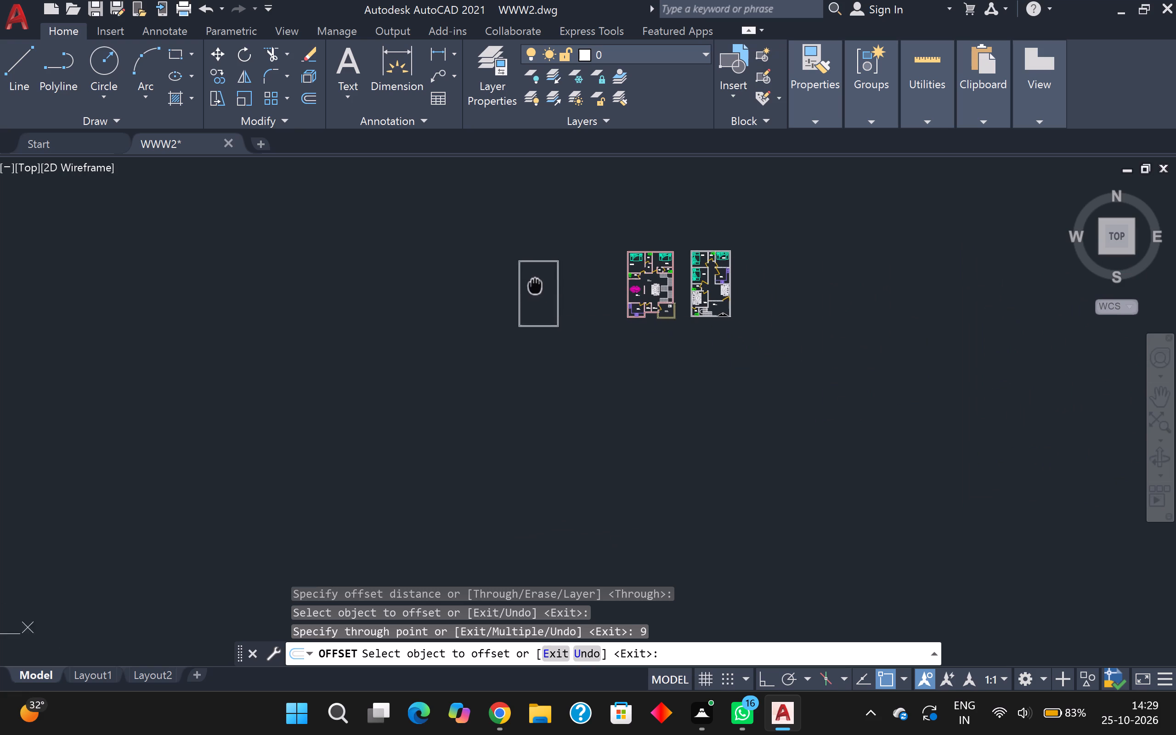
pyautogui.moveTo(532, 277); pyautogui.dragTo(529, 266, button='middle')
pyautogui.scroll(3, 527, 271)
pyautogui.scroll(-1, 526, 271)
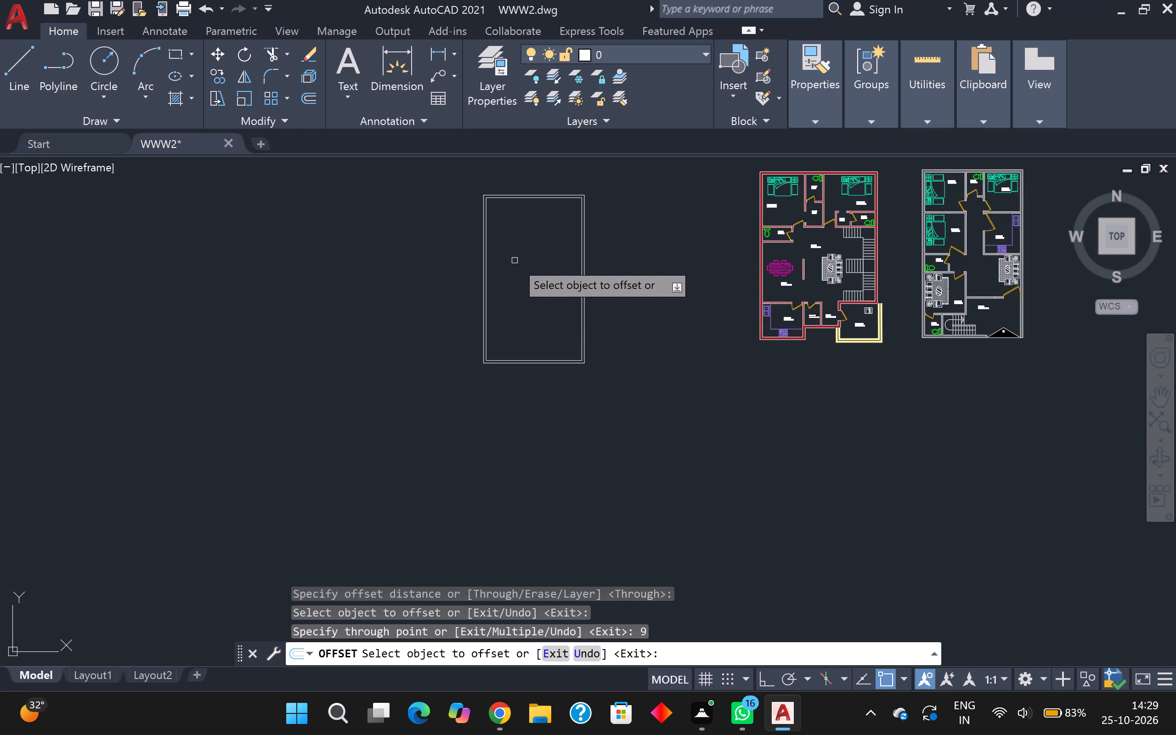
# Explode the inner rectangle of the new 30' by 50' outline into separate lines.
pyautogui.scroll(1, 512, 283)
pyautogui.scroll(-1, 511, 283)
pyautogui.press('Escape')
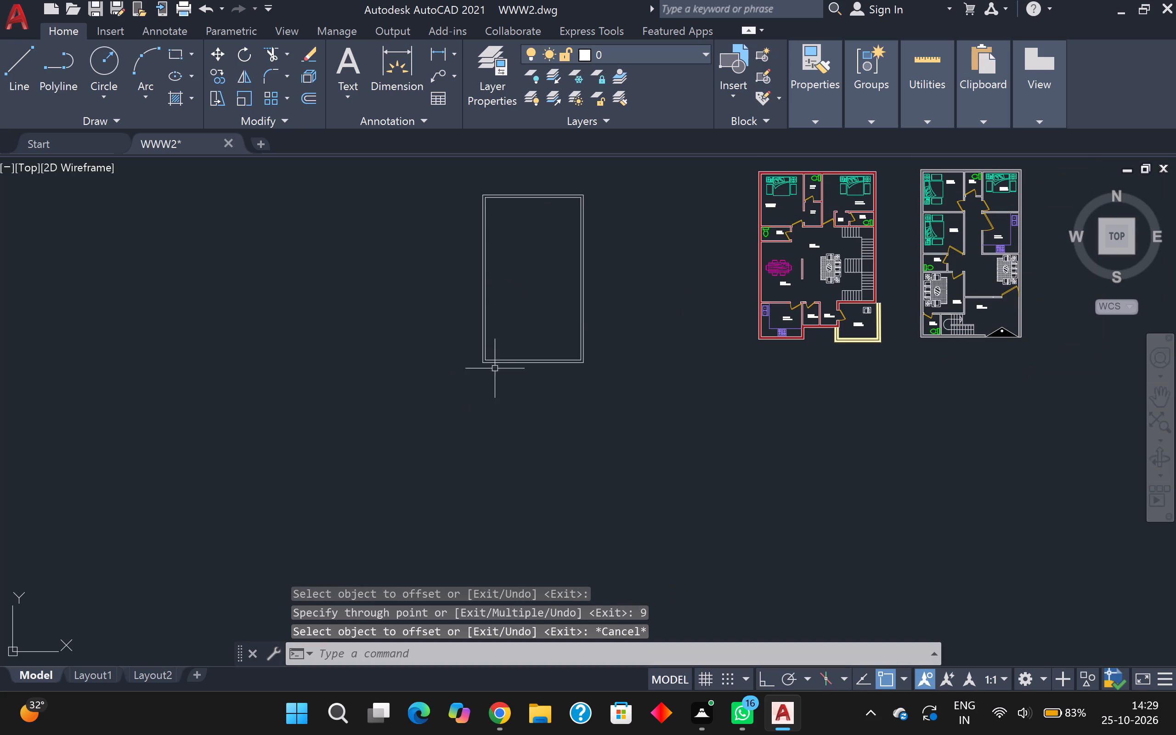
pyautogui.scroll(2, 522, 369)
pyautogui.click(519, 346)
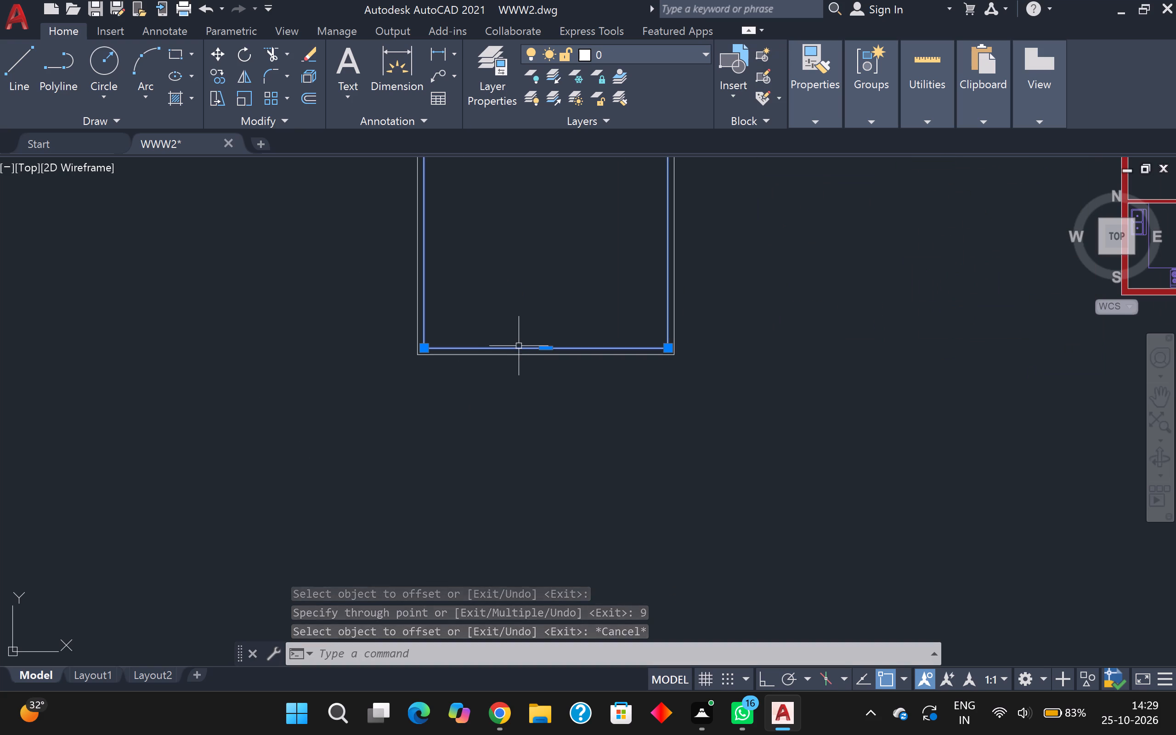
pyautogui.press('x')
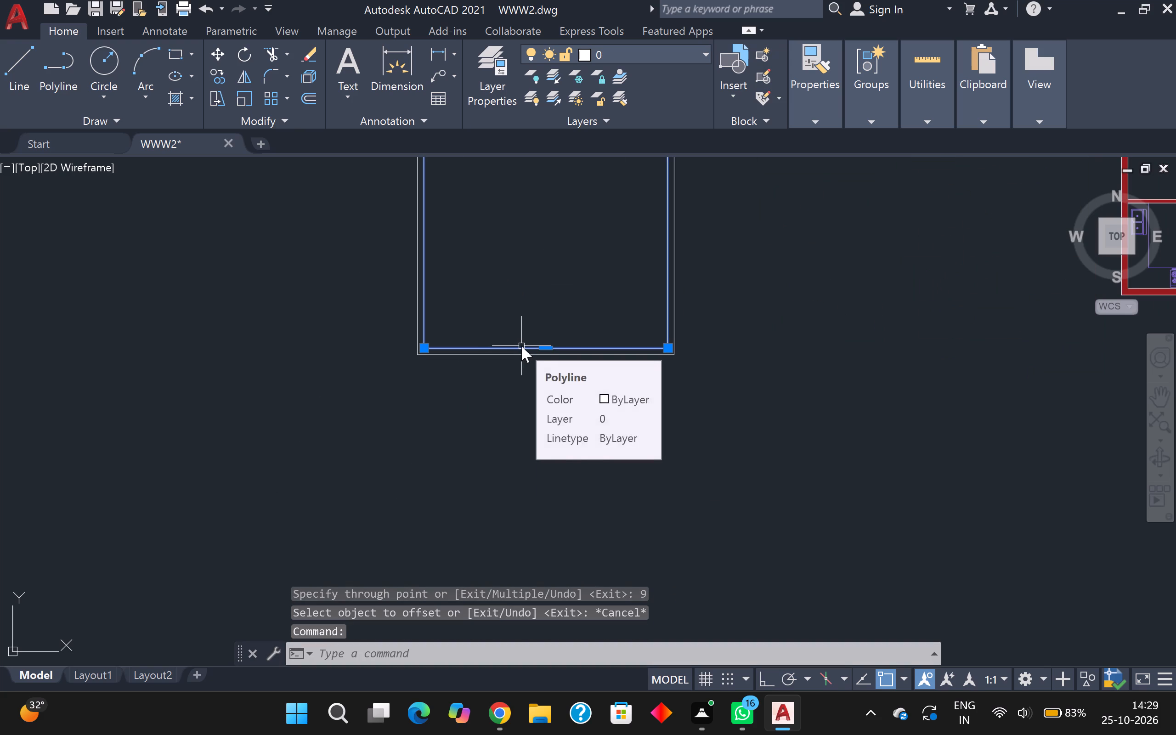
pyautogui.press('Return')
# Offset the plan's left inner wall line 11' toward the interior to mark a vertical room division.
pyautogui.press('o')
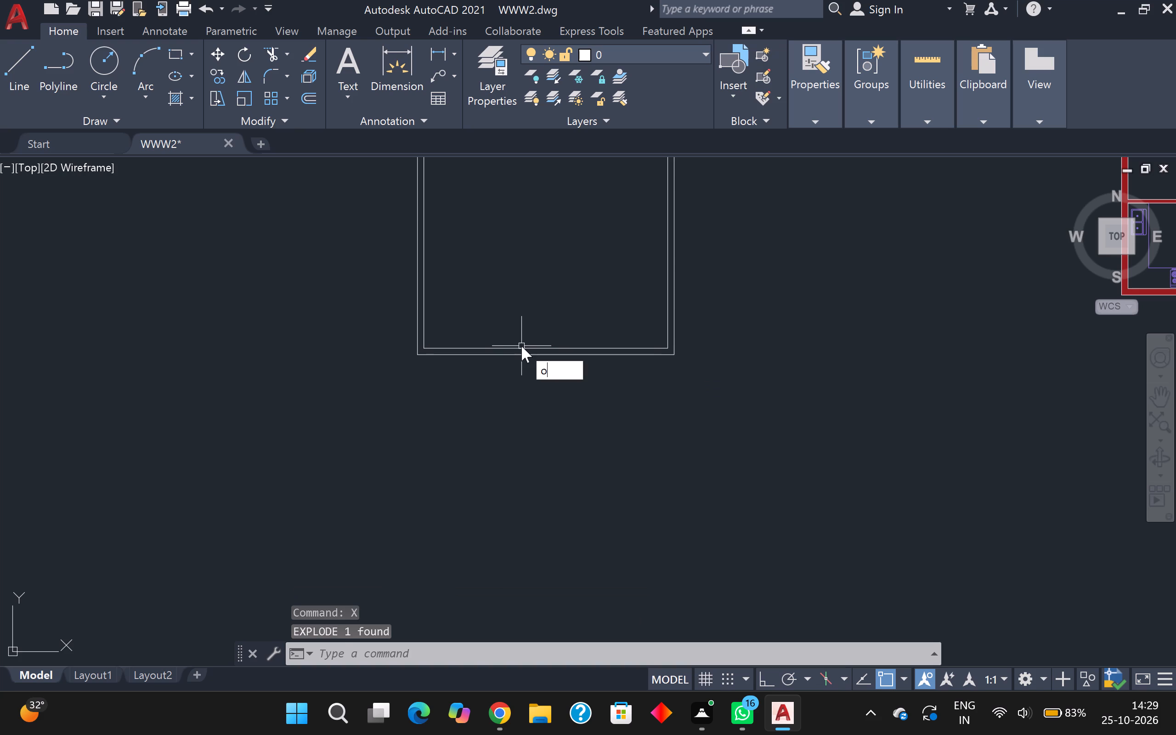
pyautogui.press('Return')
pyautogui.press('Return')
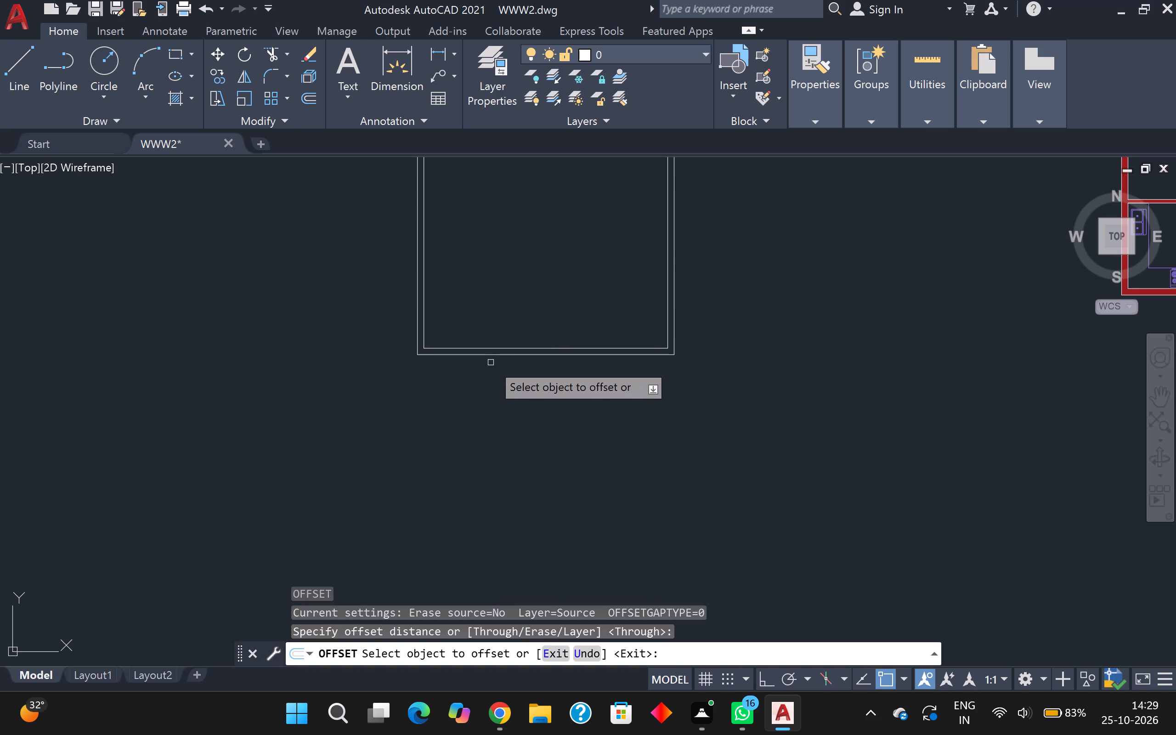
pyautogui.scroll(-3, 491, 362)
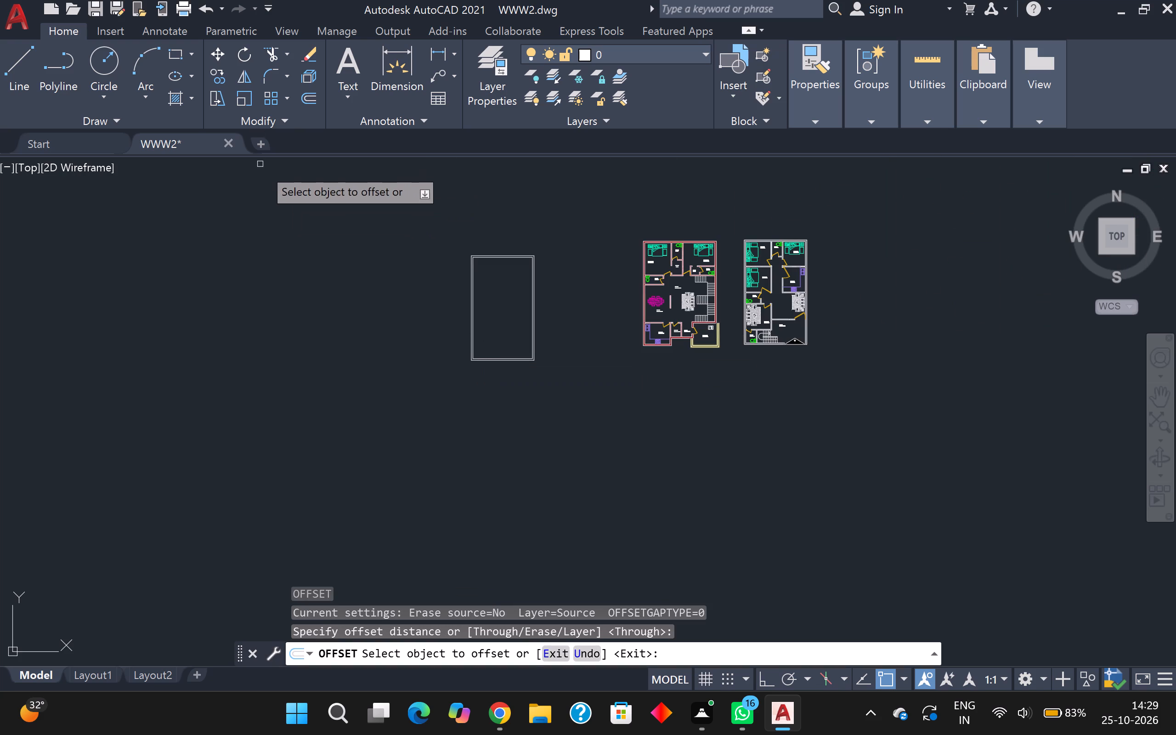
pyautogui.scroll(2, 470, 303)
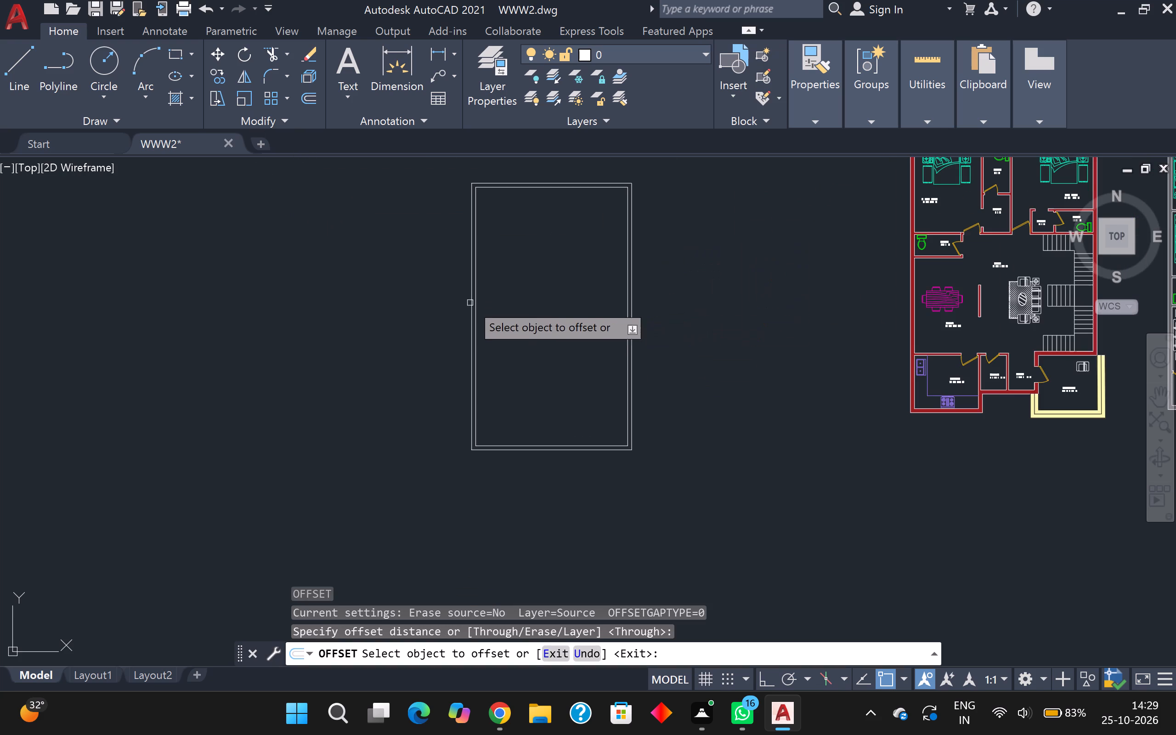
pyautogui.scroll(2, 472, 300)
pyautogui.click(479, 304)
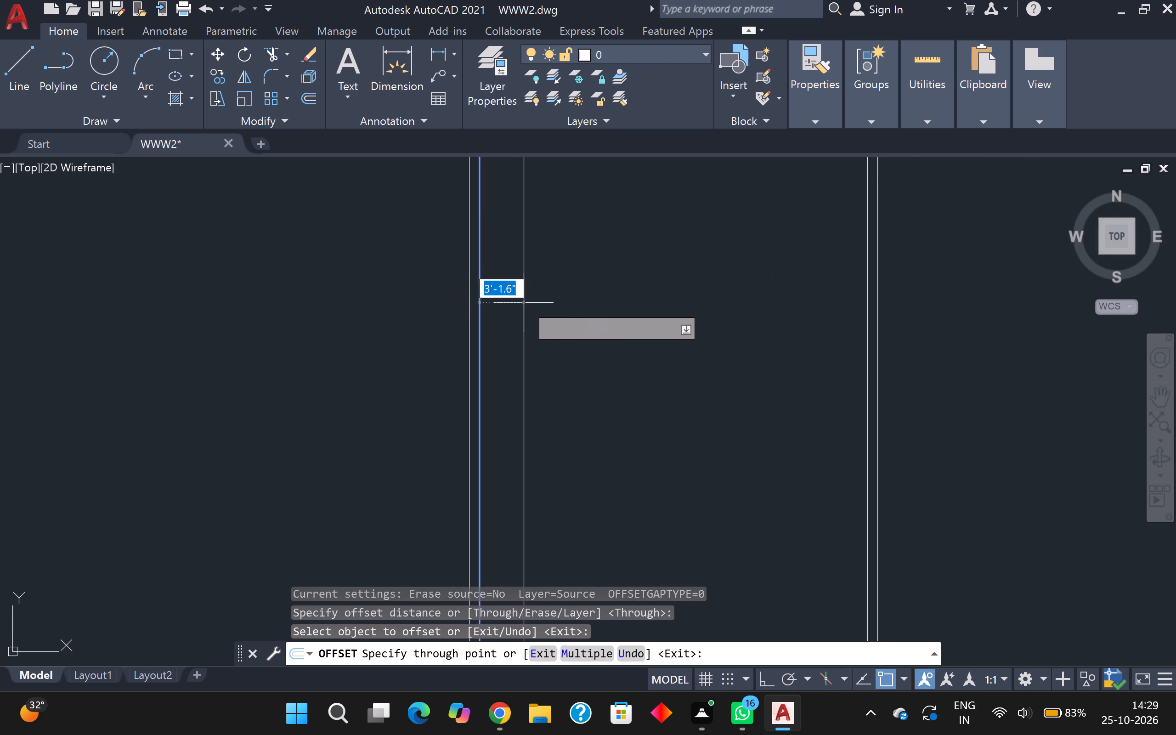
pyautogui.scroll(-2, 526, 302)
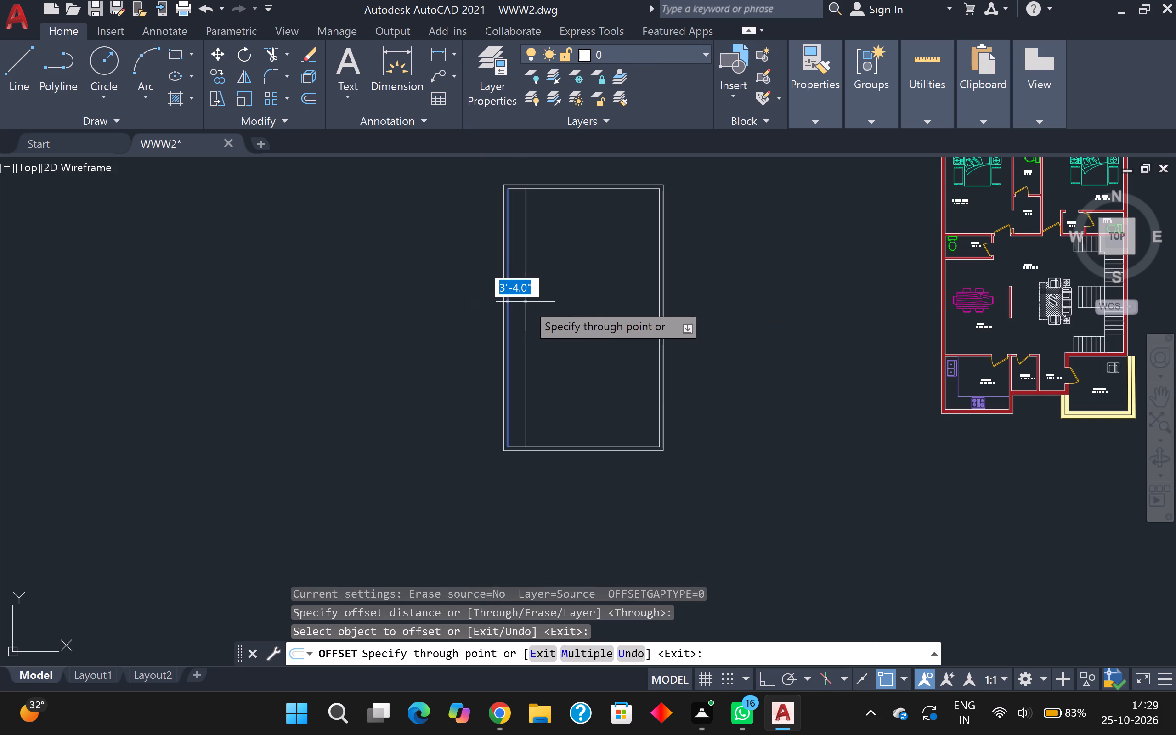
pyautogui.write("11'")
pyautogui.press('Return')
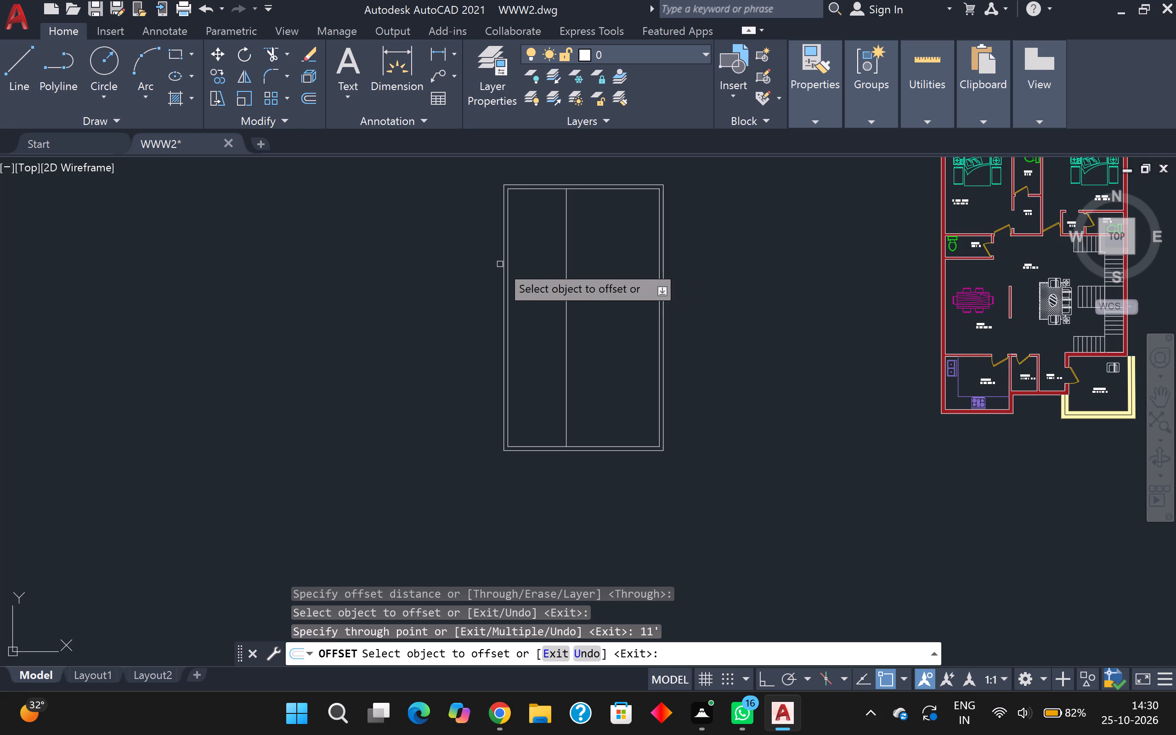
# Offset the plan's top inner wall line 12' downward to mark a horizontal room division.
pyautogui.scroll(1, 525, 215)
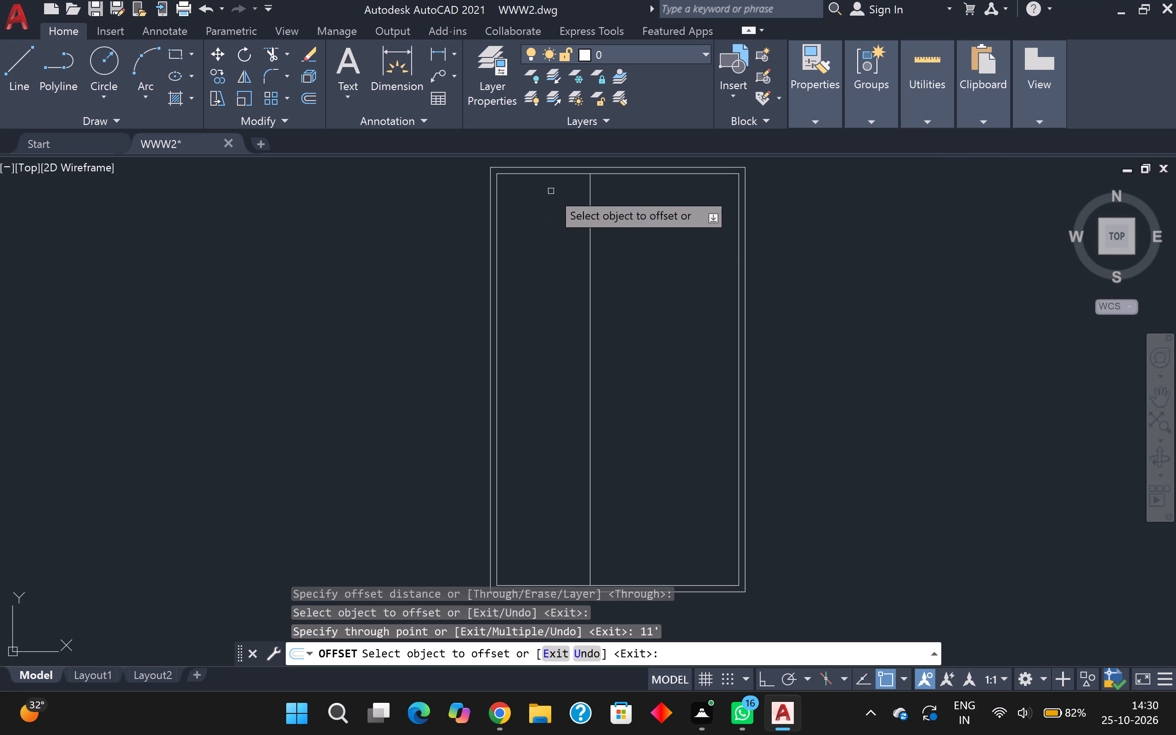
pyautogui.click(546, 176)
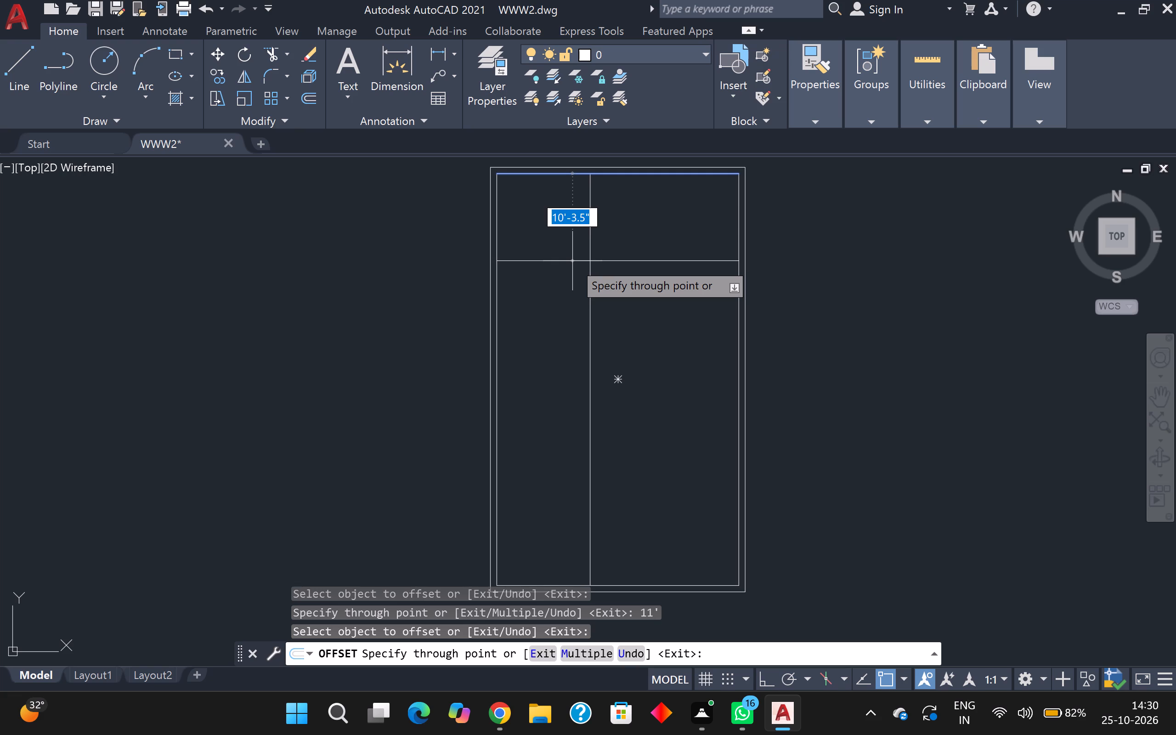
pyautogui.write('11')
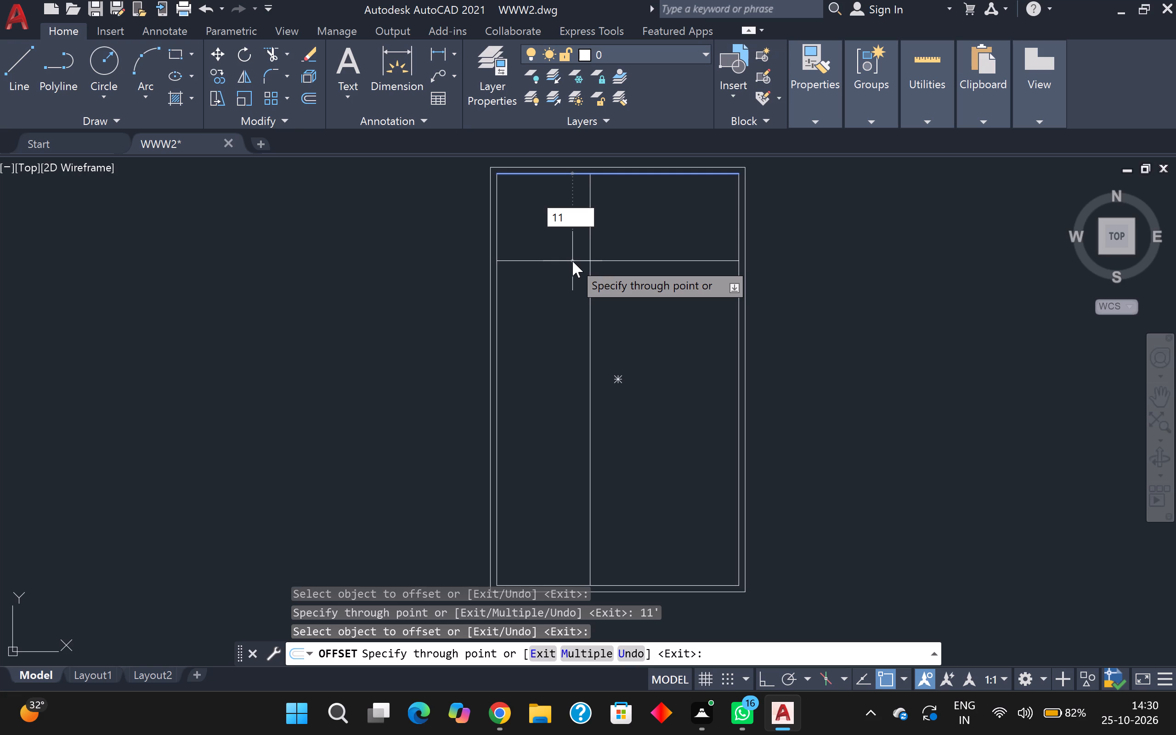
pyautogui.press('BackSpace')
pyautogui.press('2')
pyautogui.press("'")
pyautogui.press('Return')
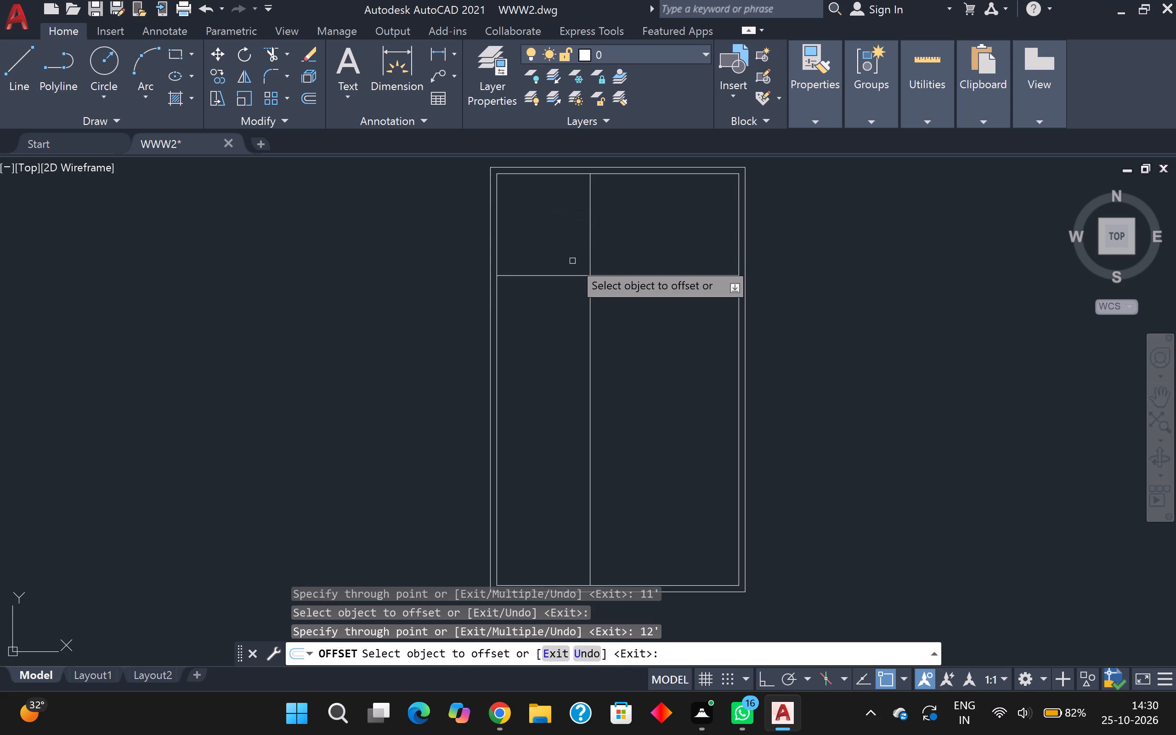
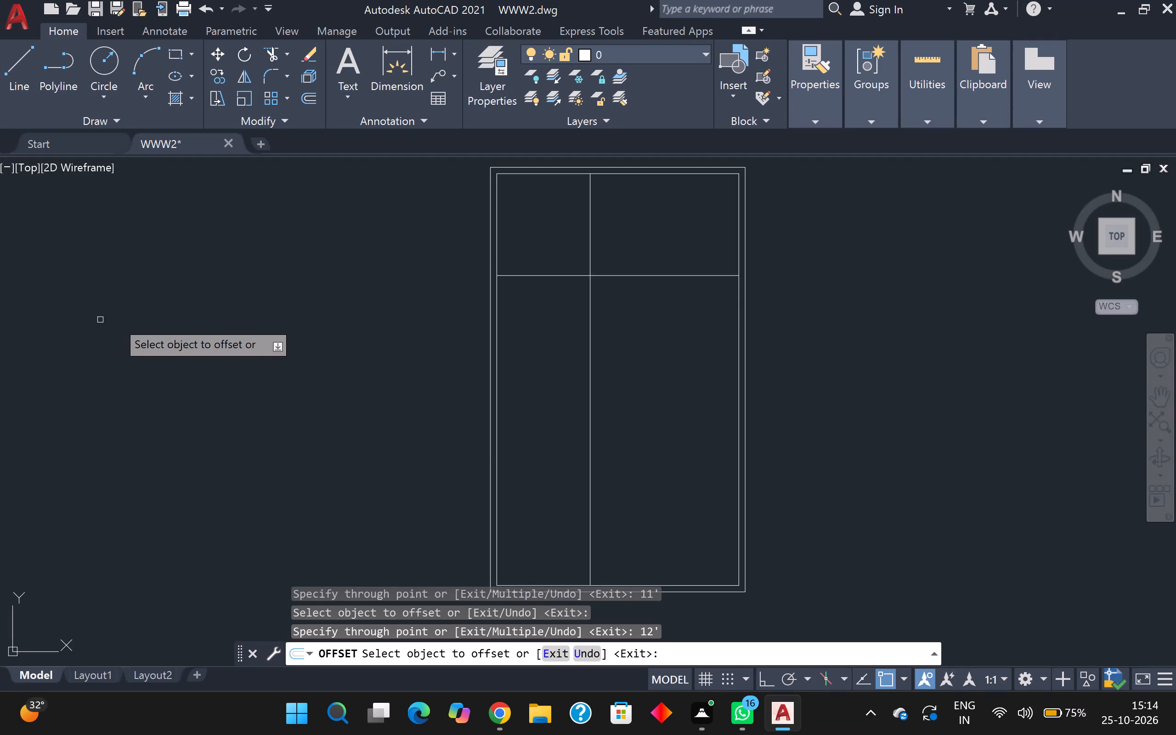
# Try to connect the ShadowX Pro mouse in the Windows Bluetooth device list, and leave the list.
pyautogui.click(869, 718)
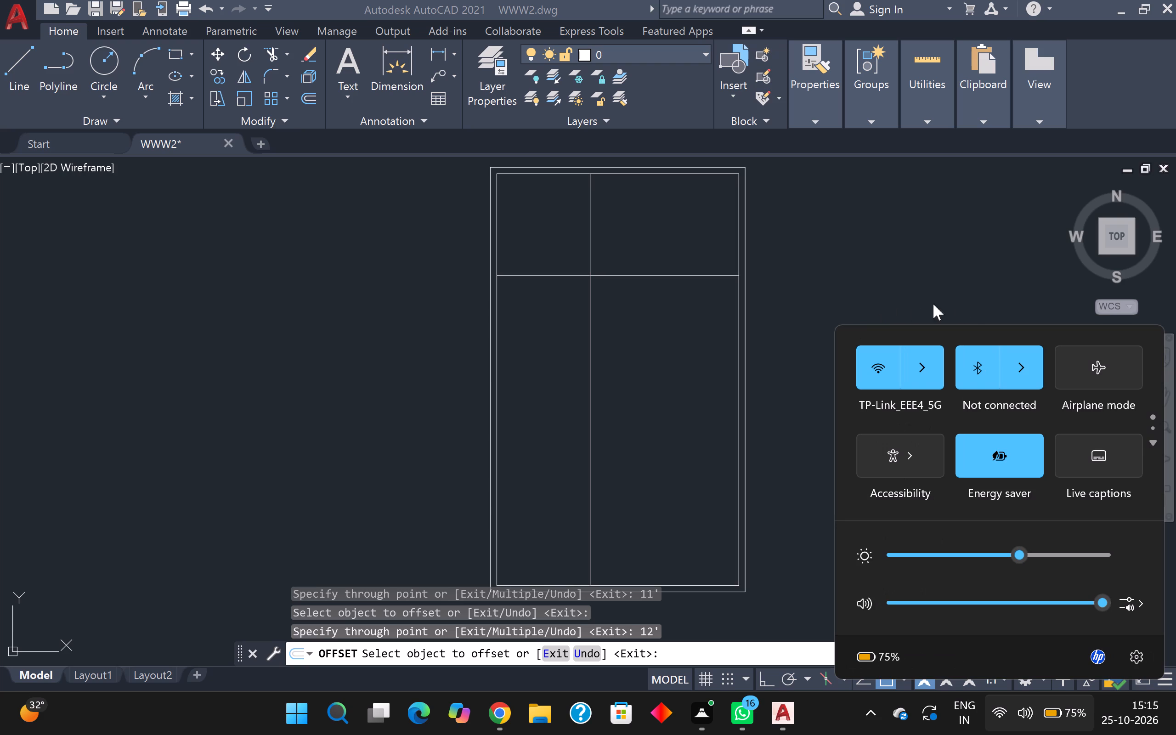
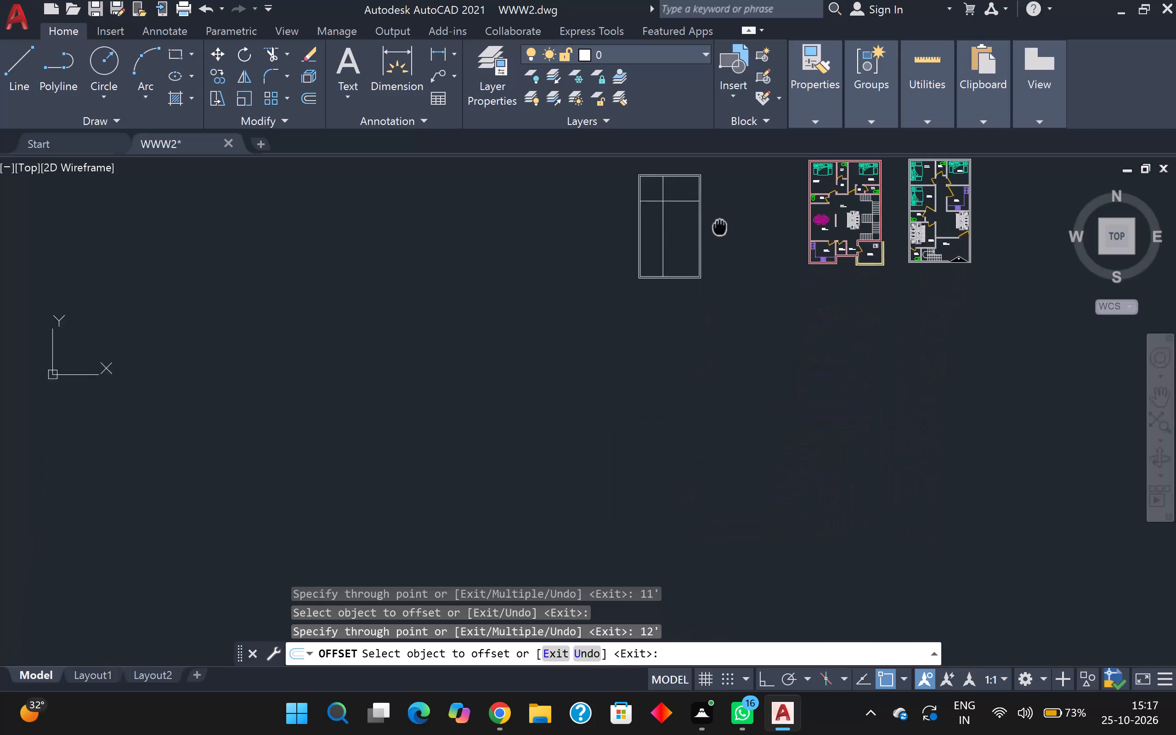
# Offset the vertical partition line and the horizontal partition line by 5 inches each to give both interior walls thickness.
pyautogui.scroll(3, 683, 357)
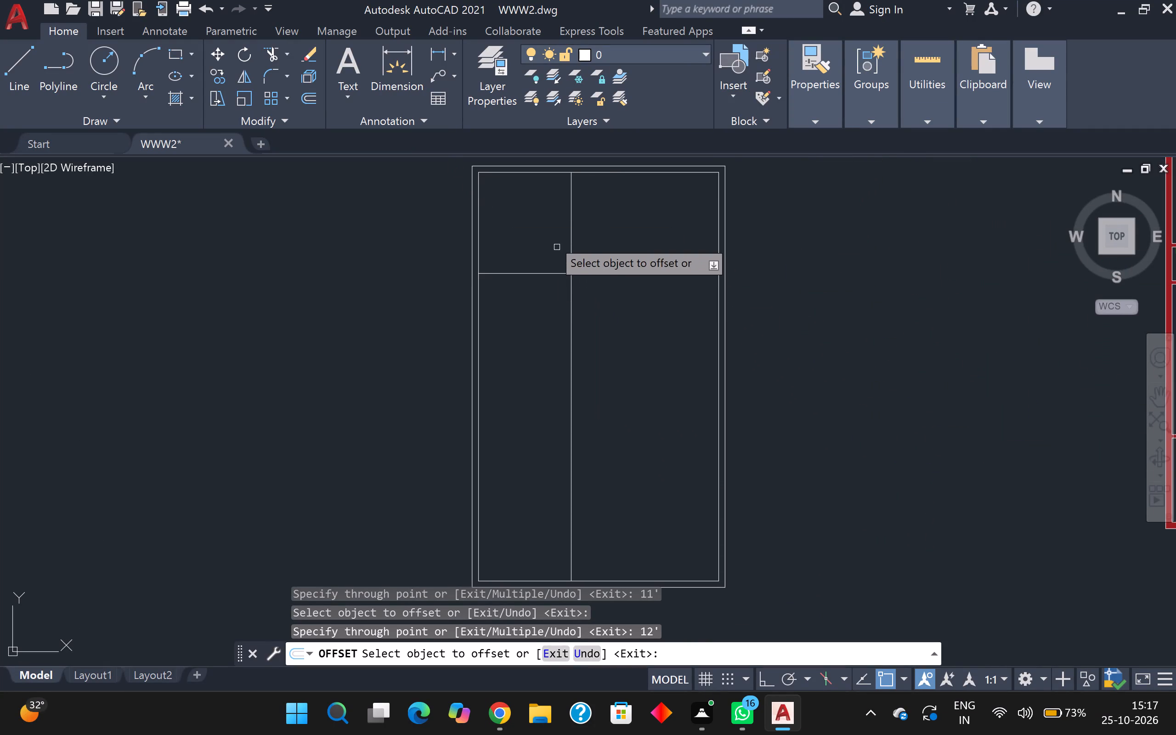
pyautogui.click(572, 242)
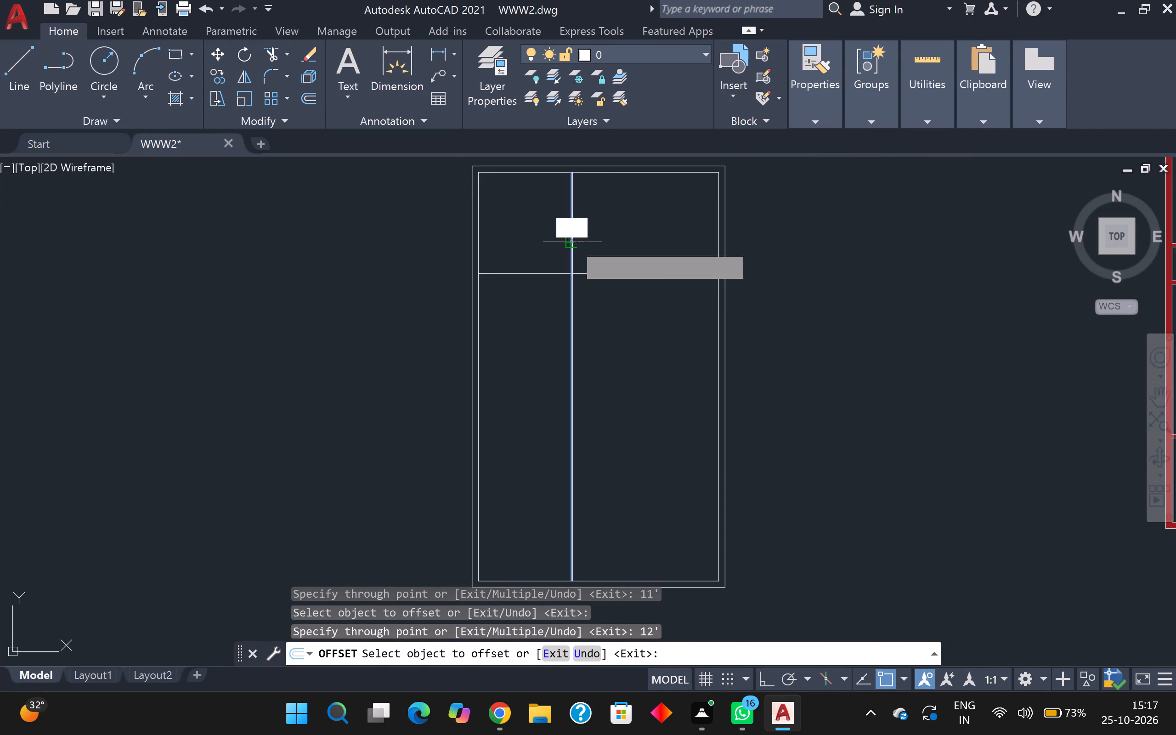
pyautogui.press('5')
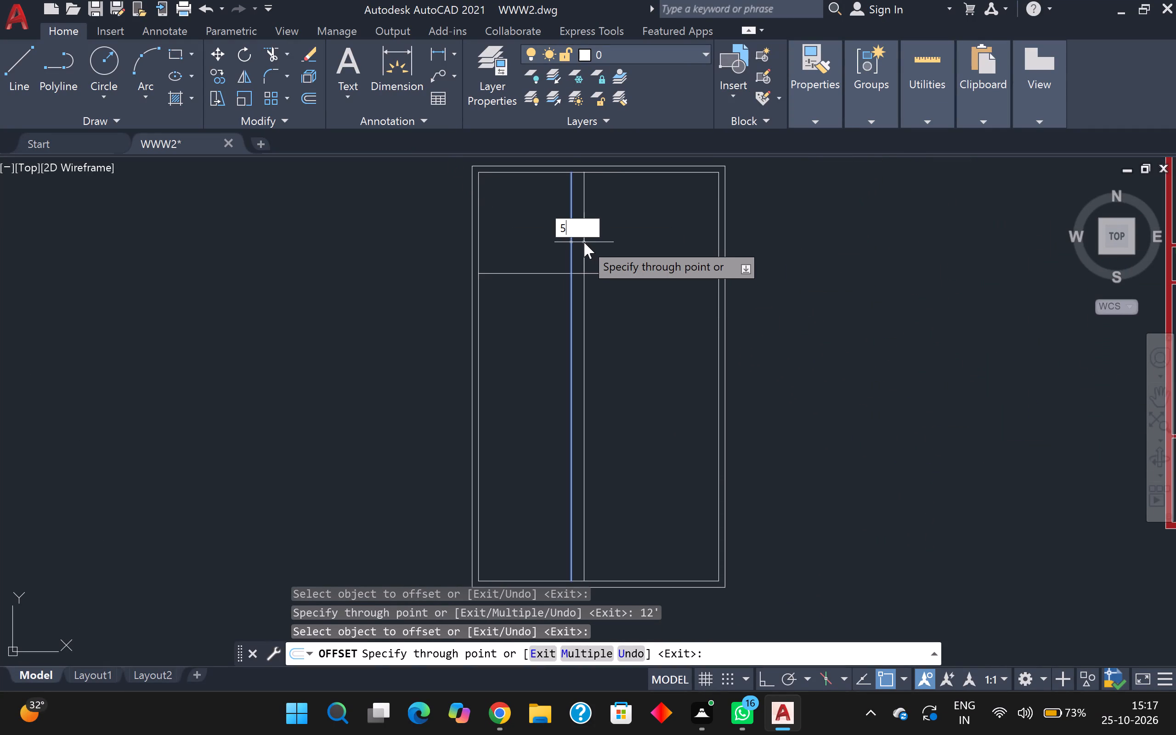
pyautogui.press('Return')
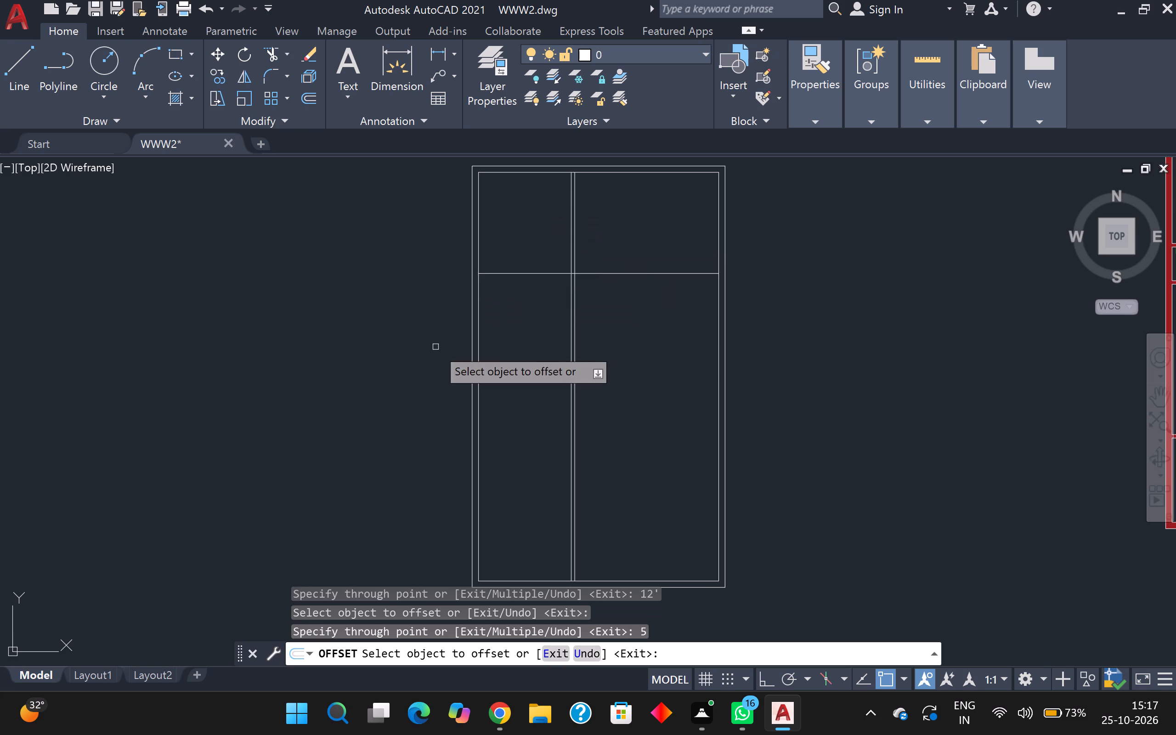
pyautogui.scroll(1, 426, 310)
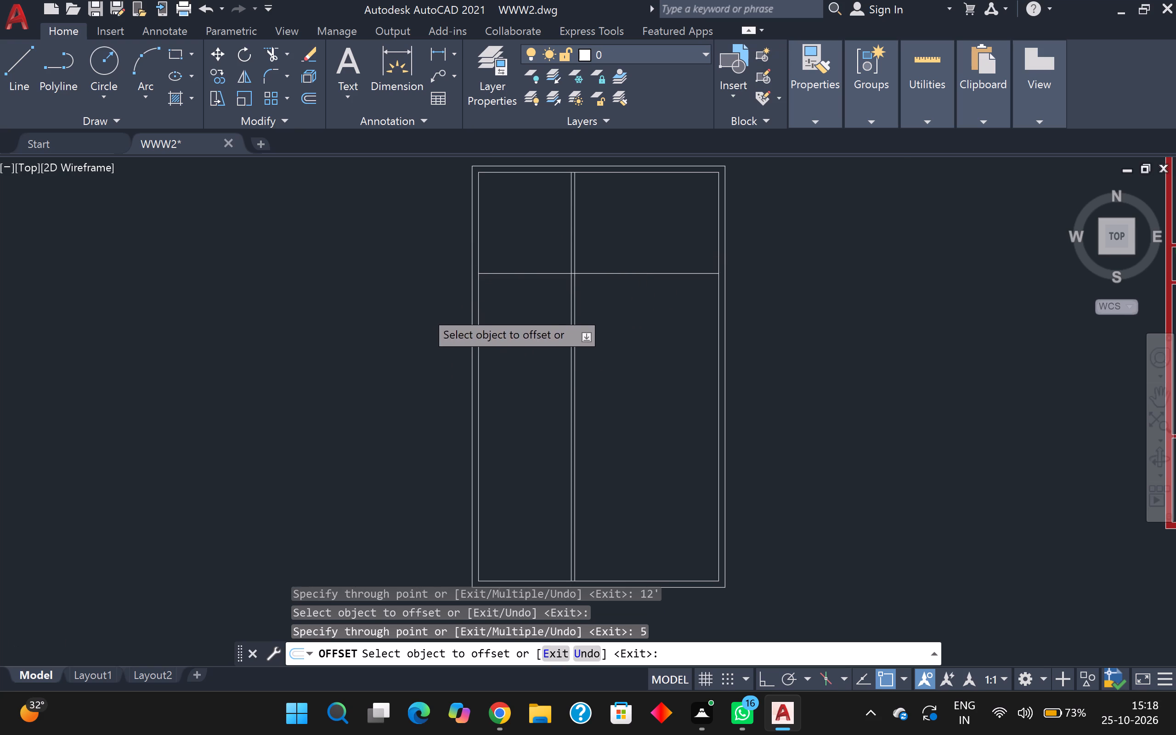
pyautogui.click(560, 252)
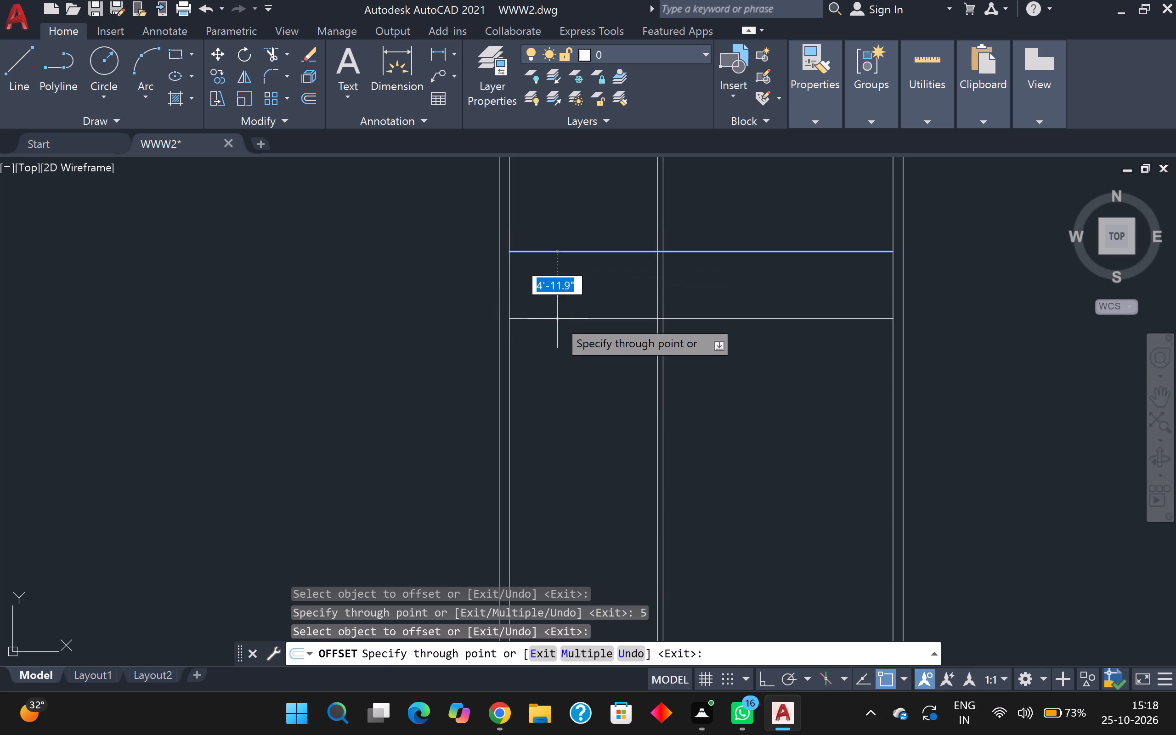
pyautogui.press('5')
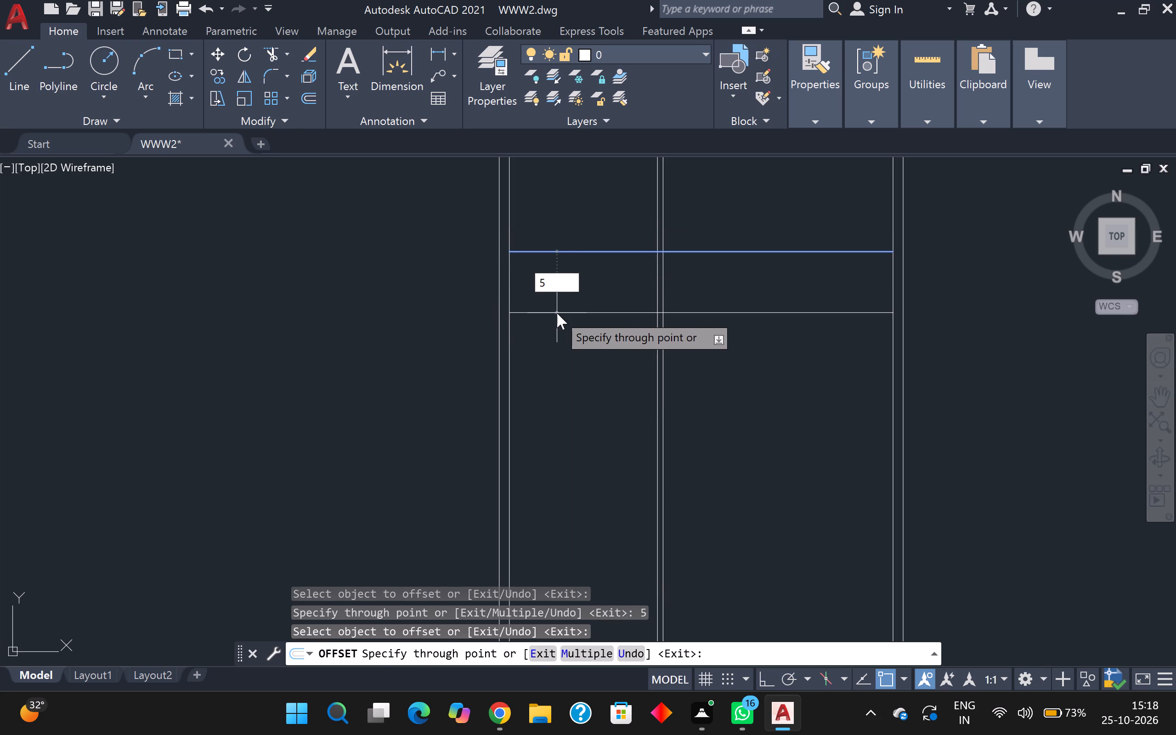
pyautogui.press('Return')
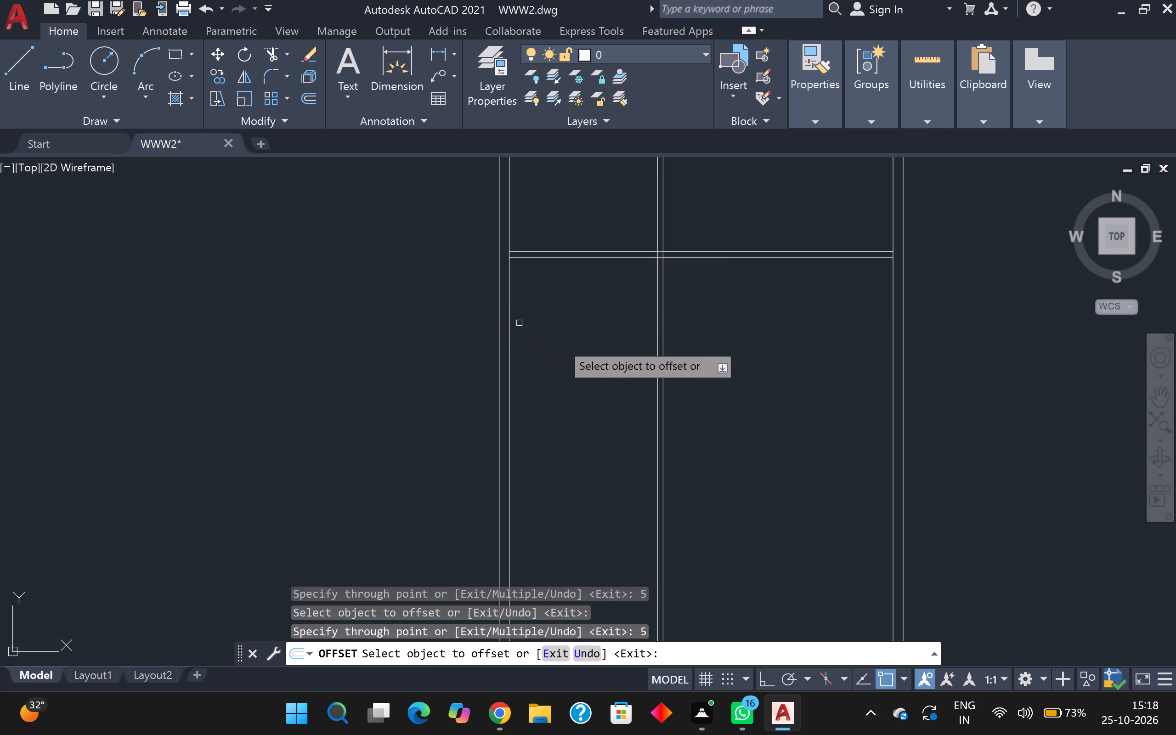
# Offset the vertical partition's right-hand line 6'4" into the plan and the top wall's inner line 7' downward.
pyautogui.scroll(-1, 588, 350)
pyautogui.scroll(-1, 679, 305)
pyautogui.moveTo(679, 305); pyautogui.dragTo(498, 414, button='middle')
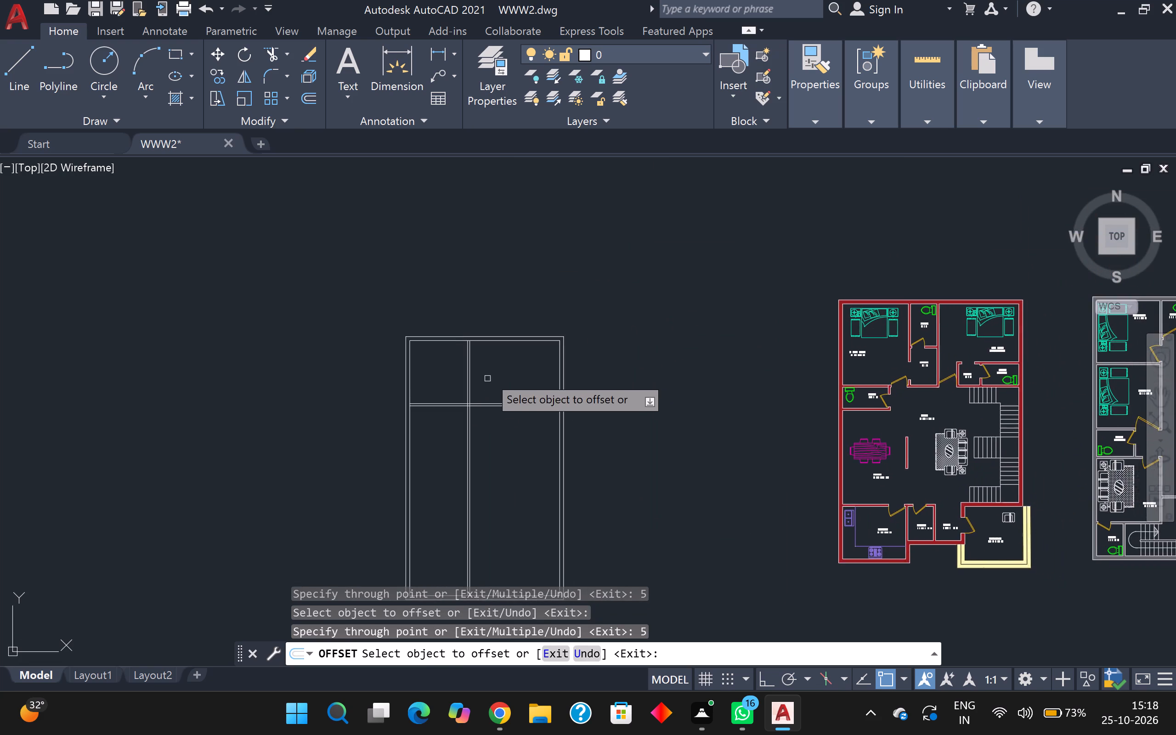
pyautogui.scroll(4, 490, 366)
pyautogui.scroll(-1, 202, 344)
pyautogui.moveTo(212, 339); pyautogui.dragTo(126, 168, button='middle')
pyautogui.scroll(1, 163, 171)
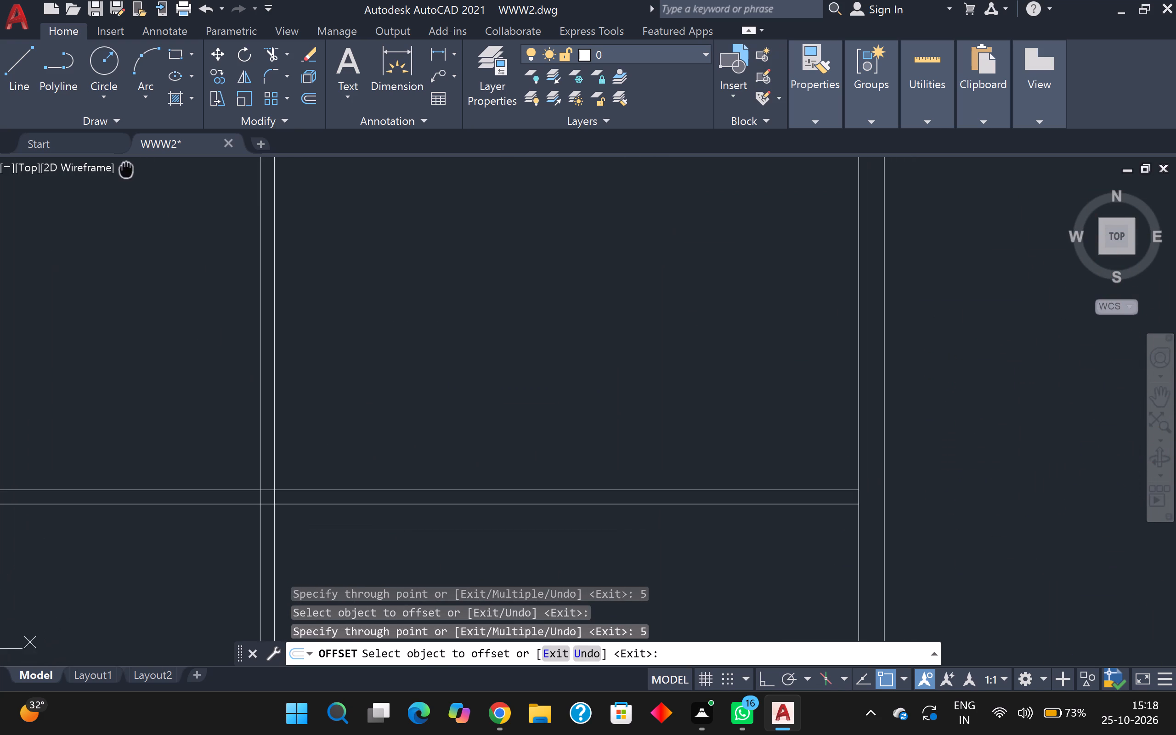
pyautogui.click(272, 225)
pyautogui.scroll(-2, 272, 225)
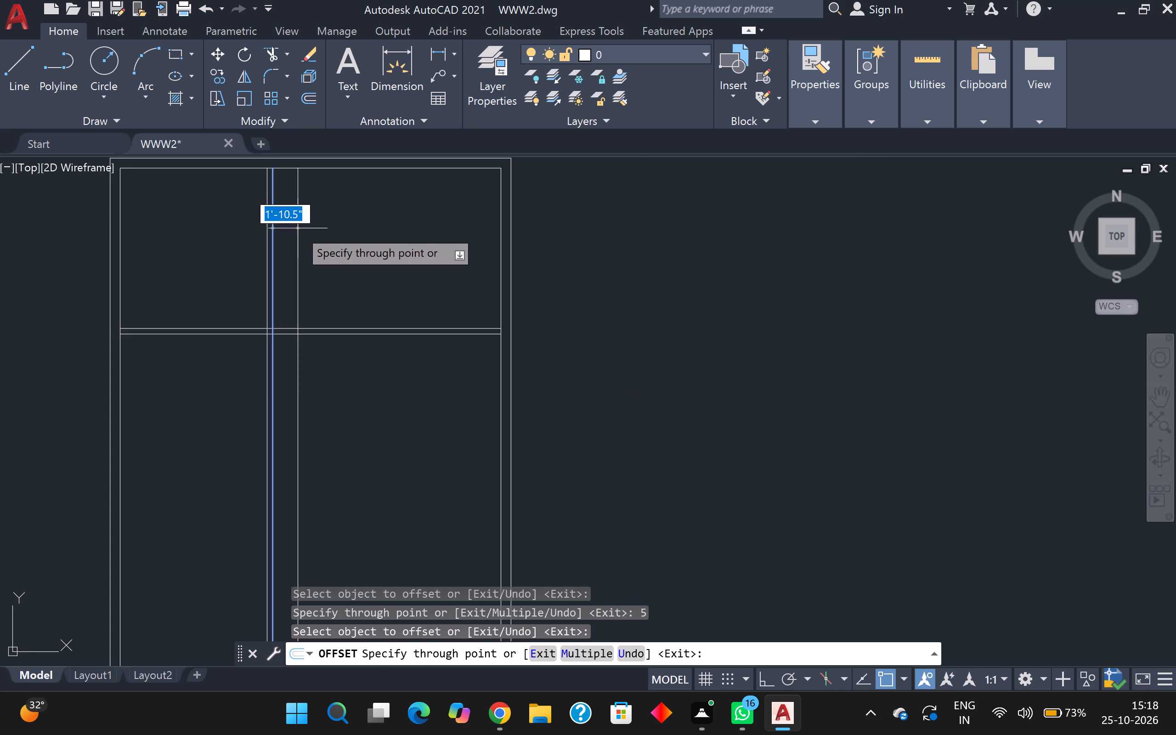
pyautogui.write("6'4")
pyautogui.press('Return')
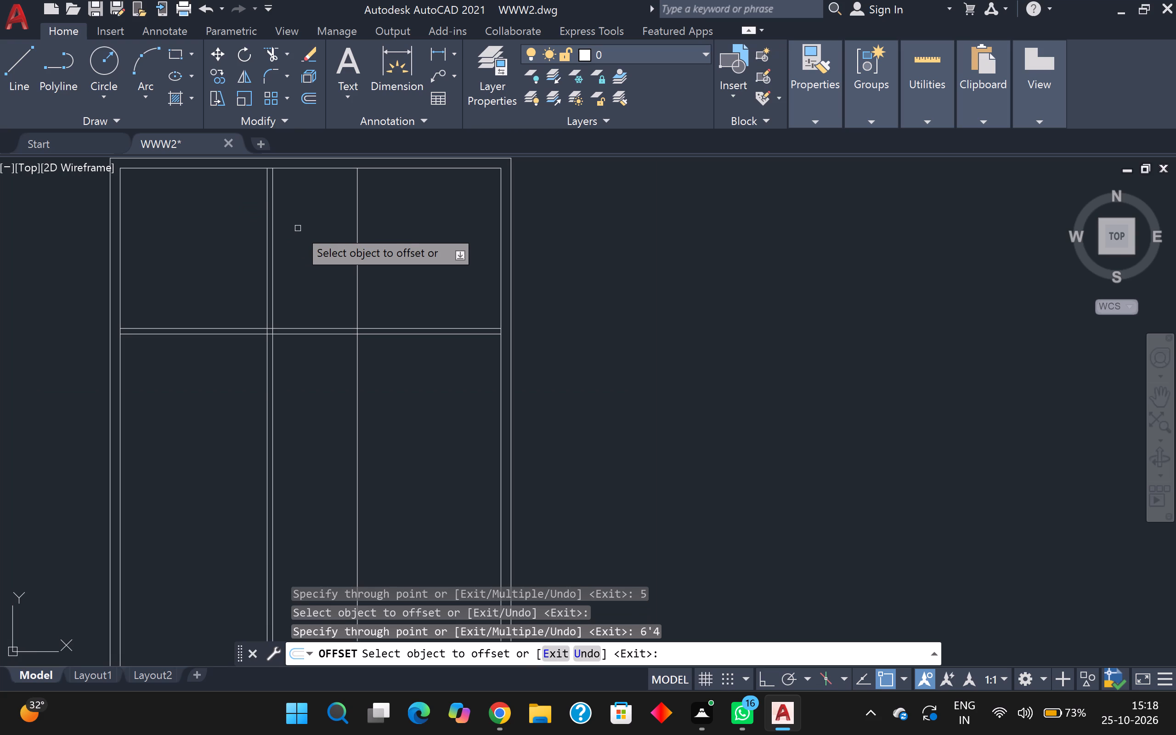
pyautogui.click(319, 169)
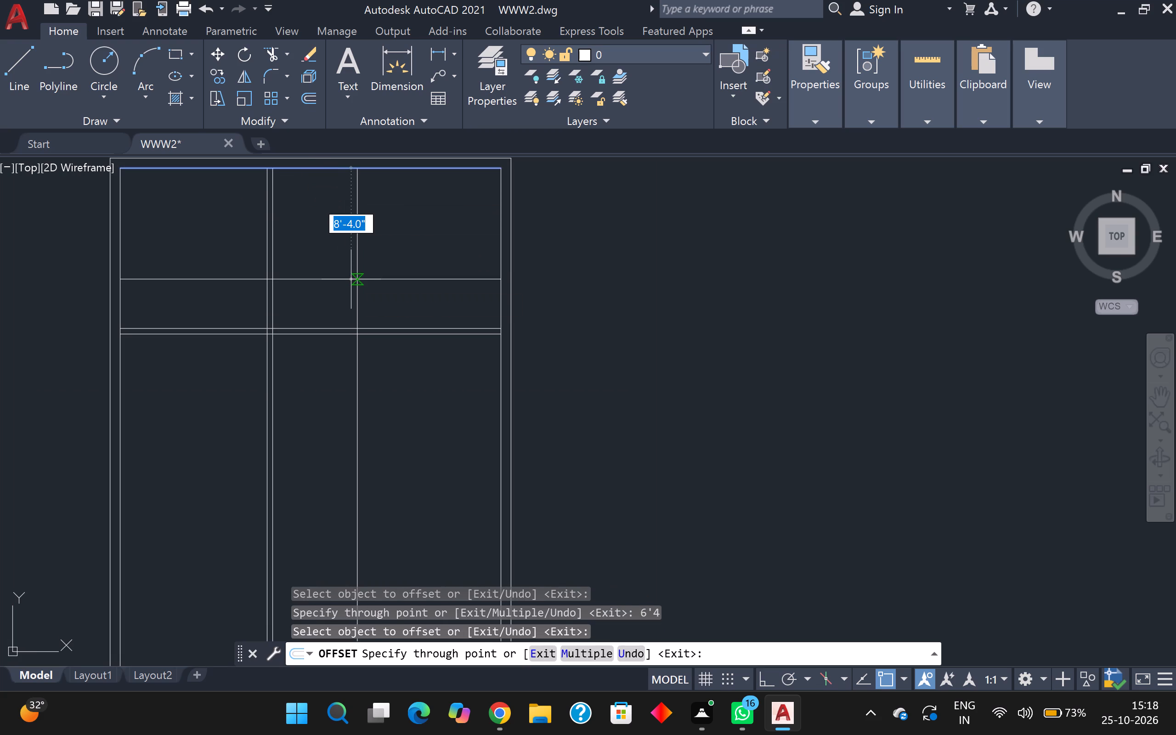
pyautogui.write("7'")
pyautogui.press('Return')
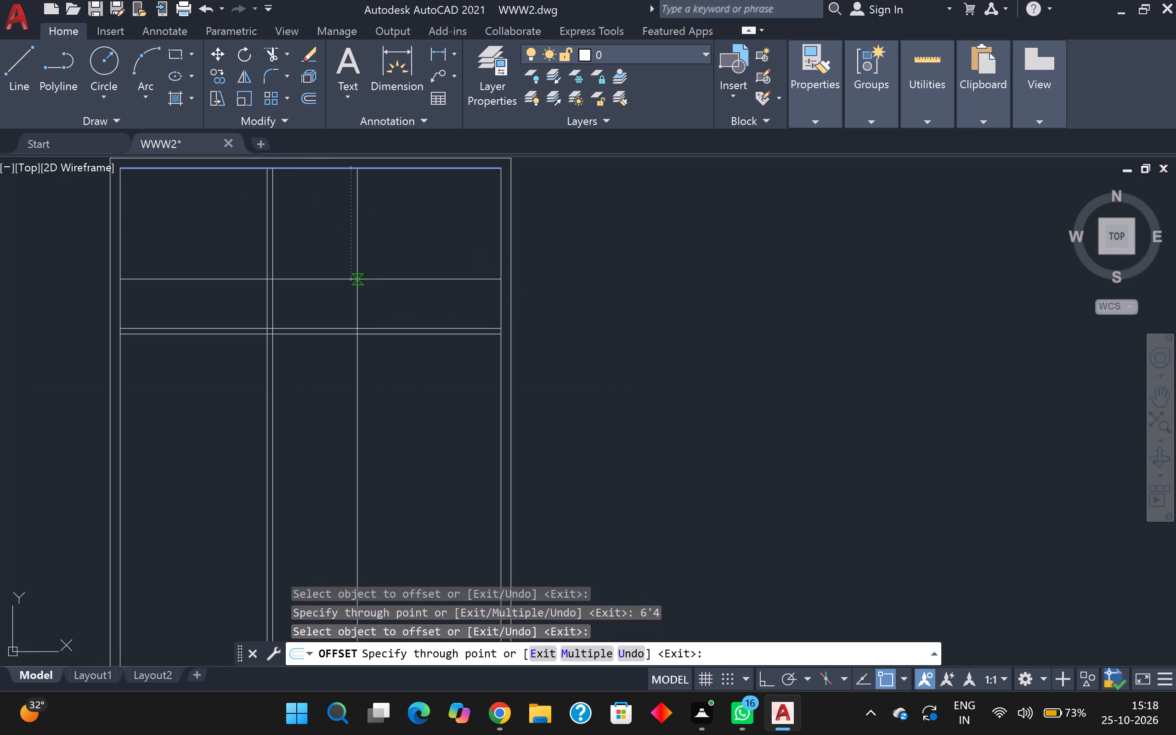
# Offset the second vertical partition line and the upper horizontal partition line by 5 inches each to form double-line walls.
pyautogui.click(359, 208)
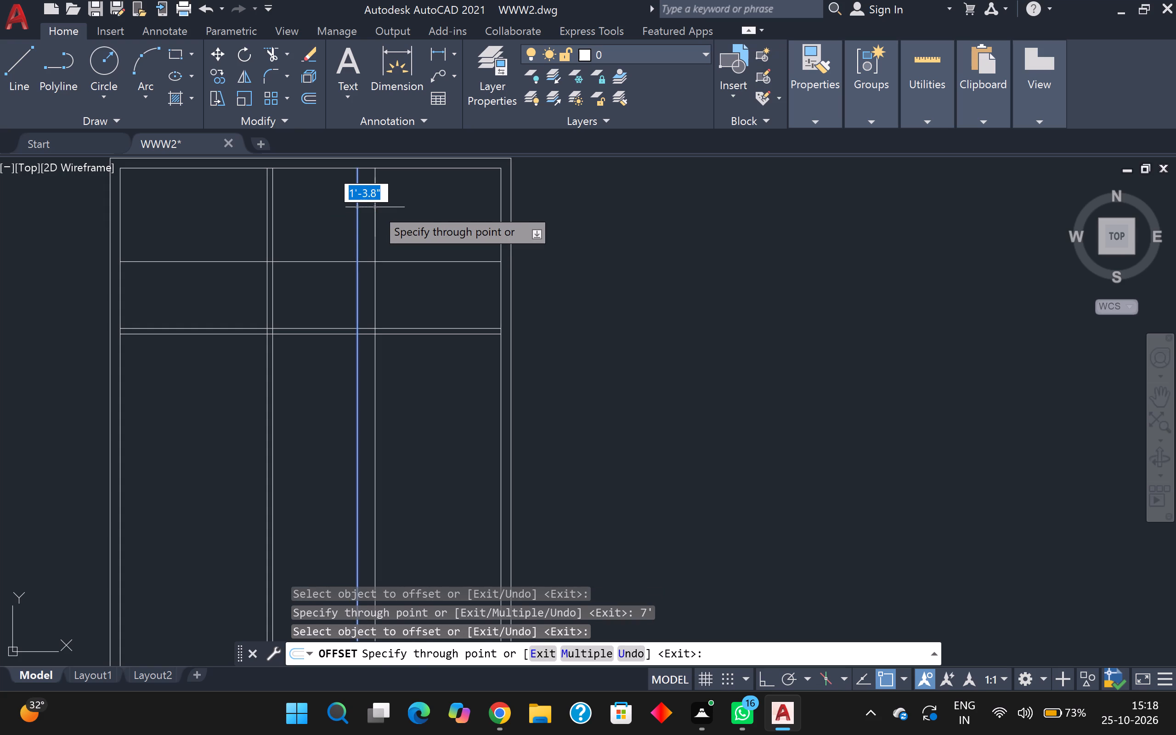
pyautogui.press('5')
pyautogui.press('Return')
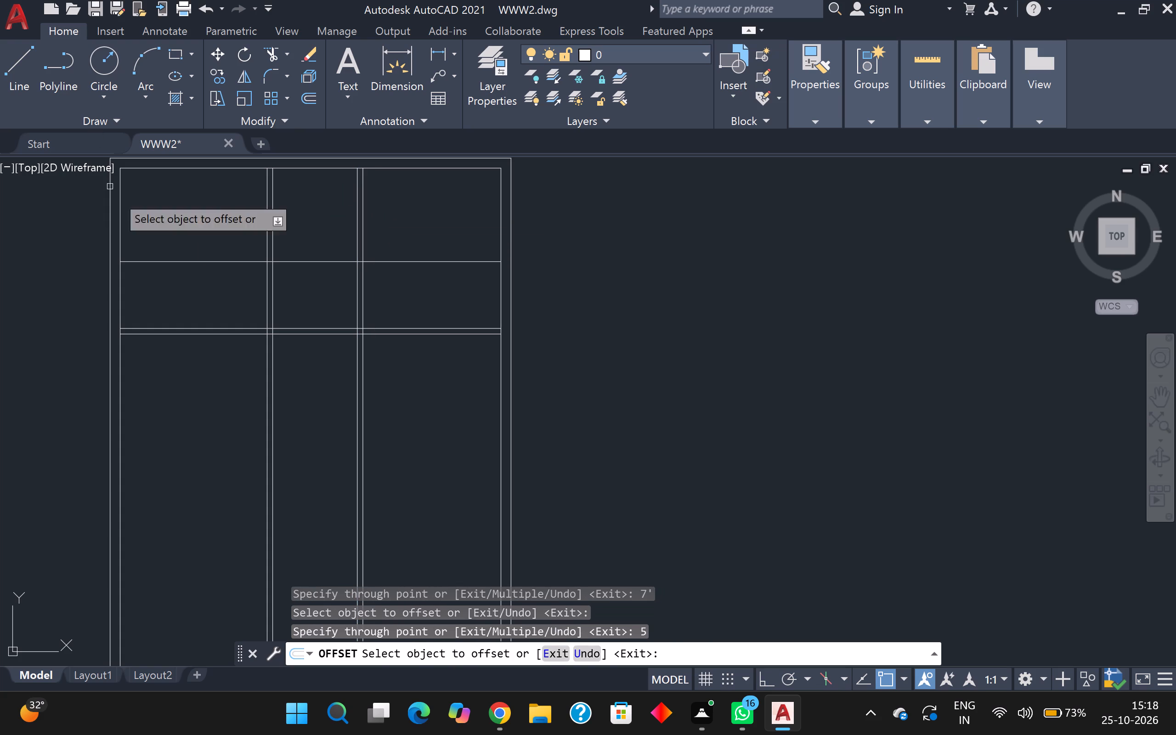
pyautogui.click(313, 261)
pyautogui.press('5')
pyautogui.press('Return')
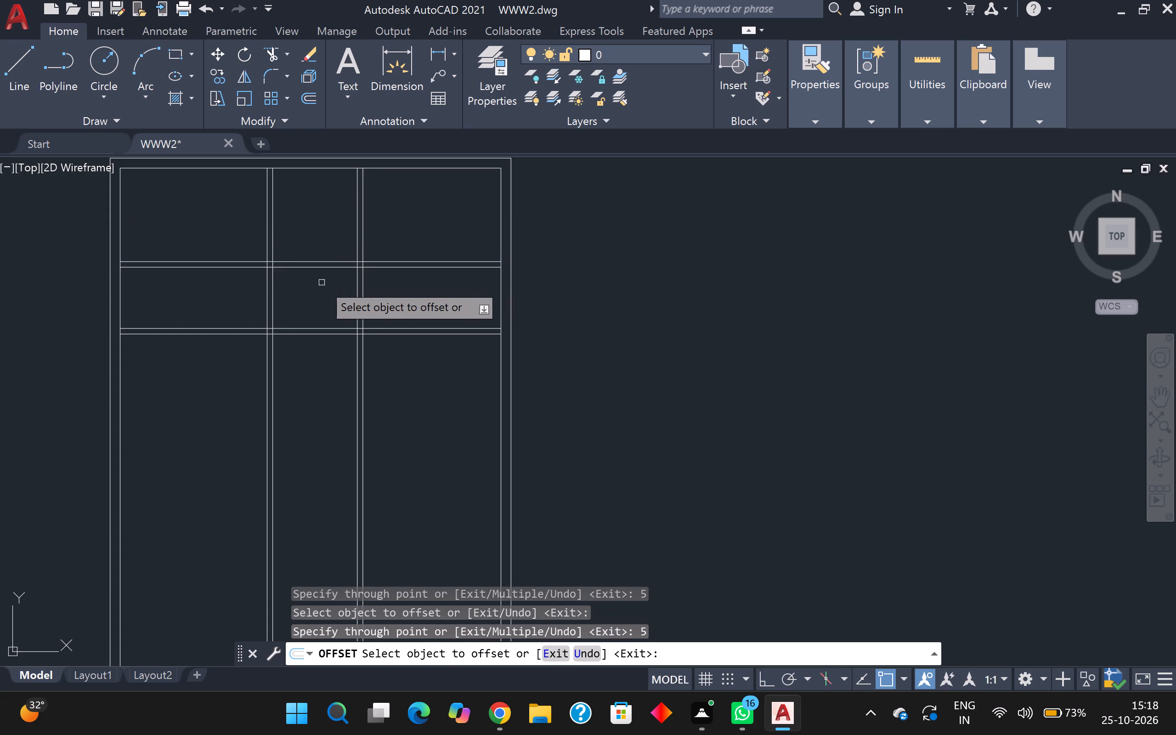
# Trim the upper horizontal wall out of the left room and the lower horizontal wall out of the middle bay.
pyautogui.click(275, 51)
pyautogui.click(221, 273)
pyautogui.click(219, 241)
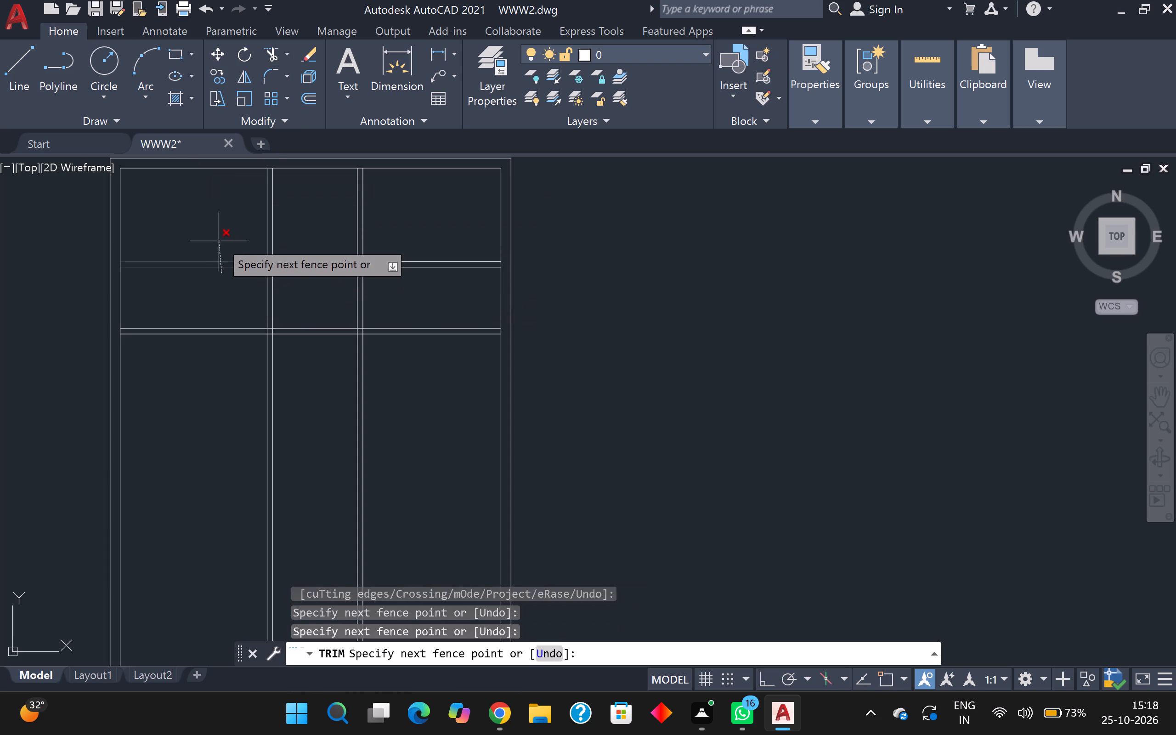
pyautogui.click(336, 313)
pyautogui.click(329, 379)
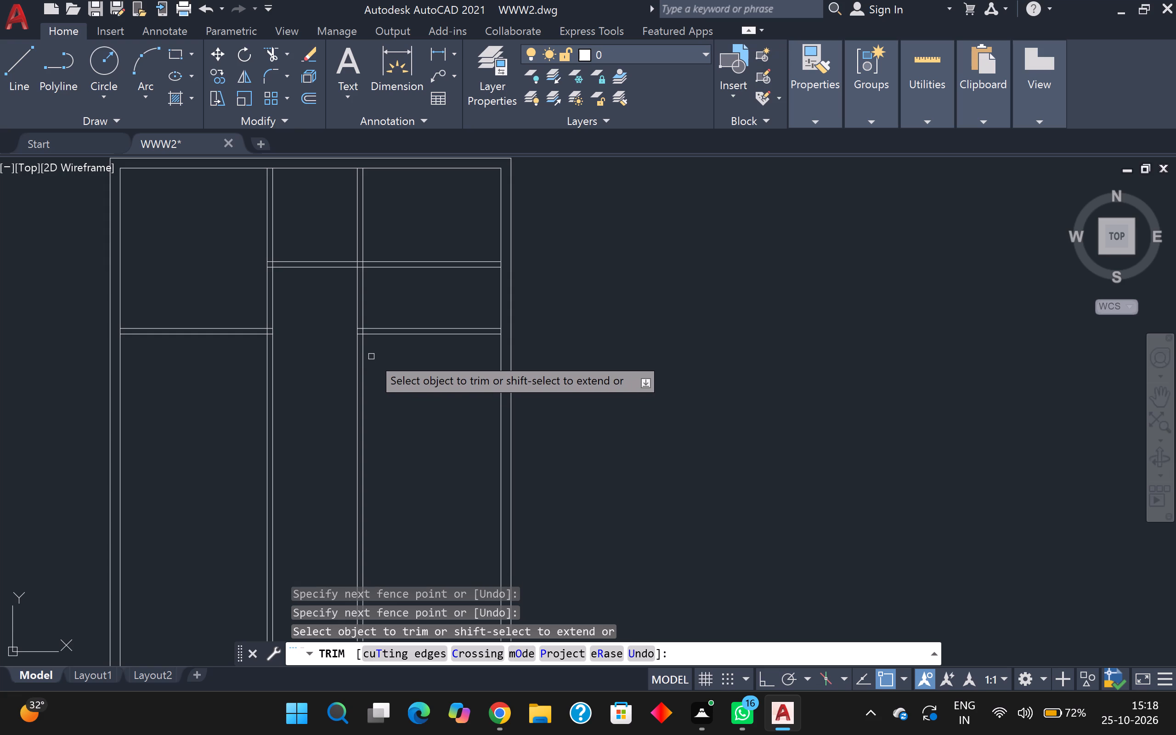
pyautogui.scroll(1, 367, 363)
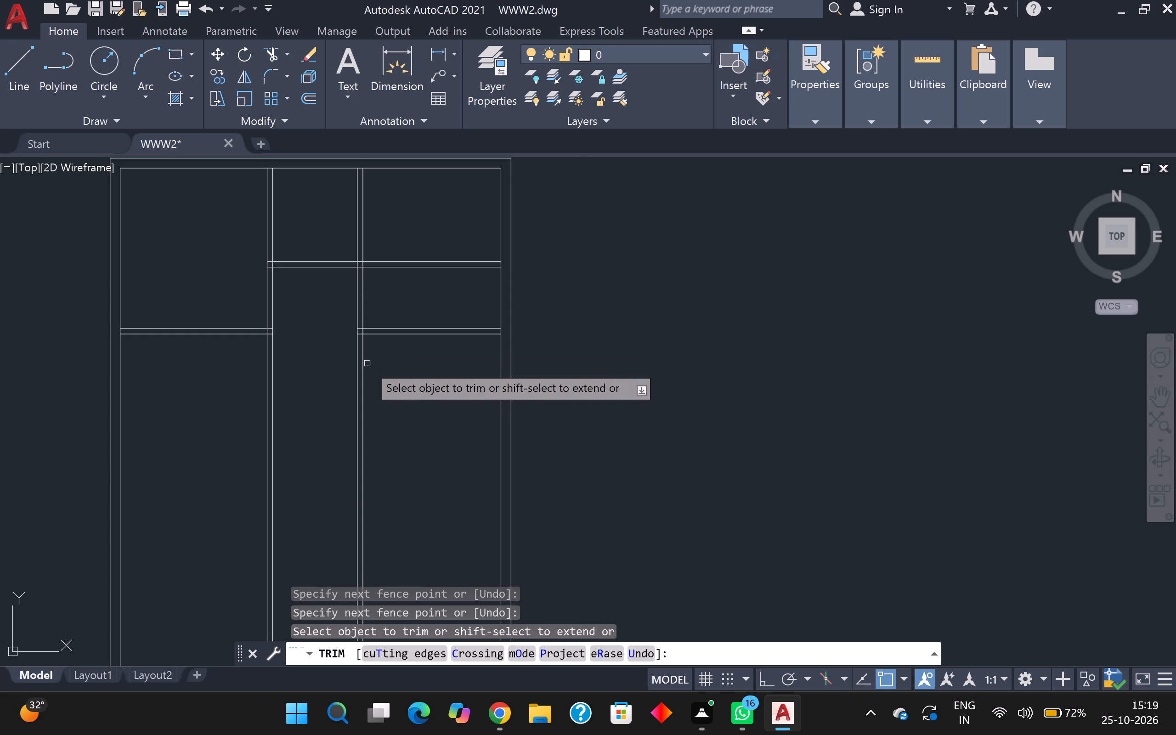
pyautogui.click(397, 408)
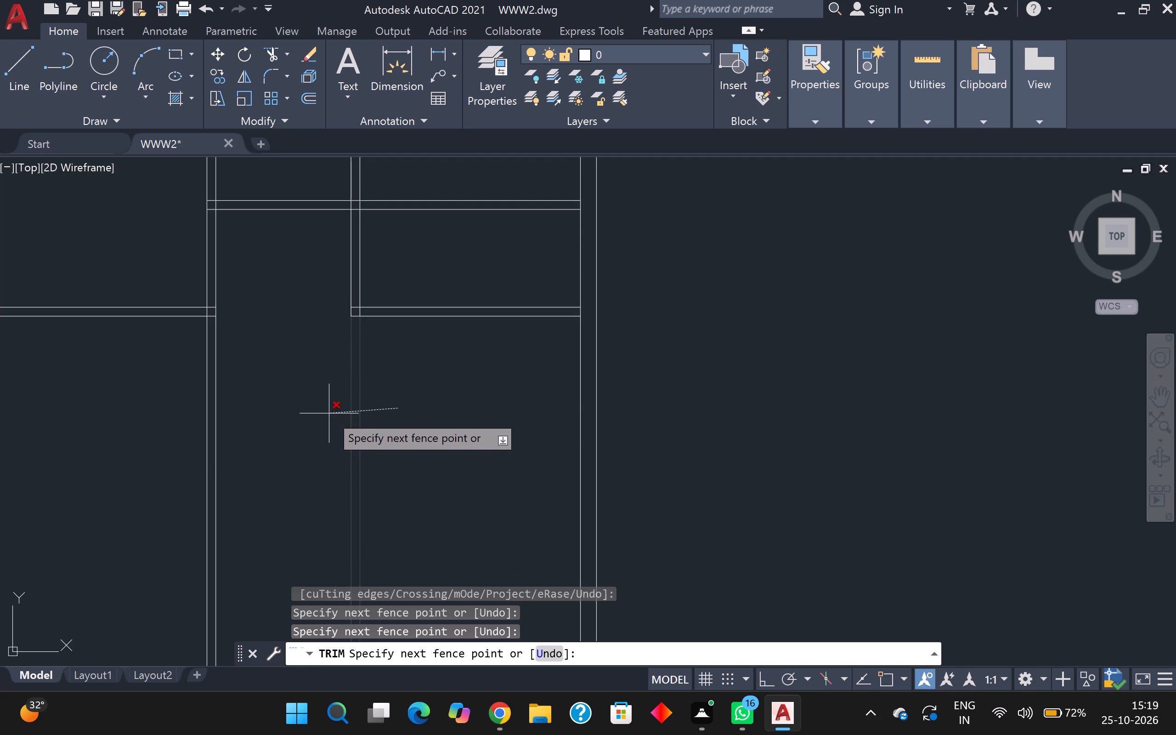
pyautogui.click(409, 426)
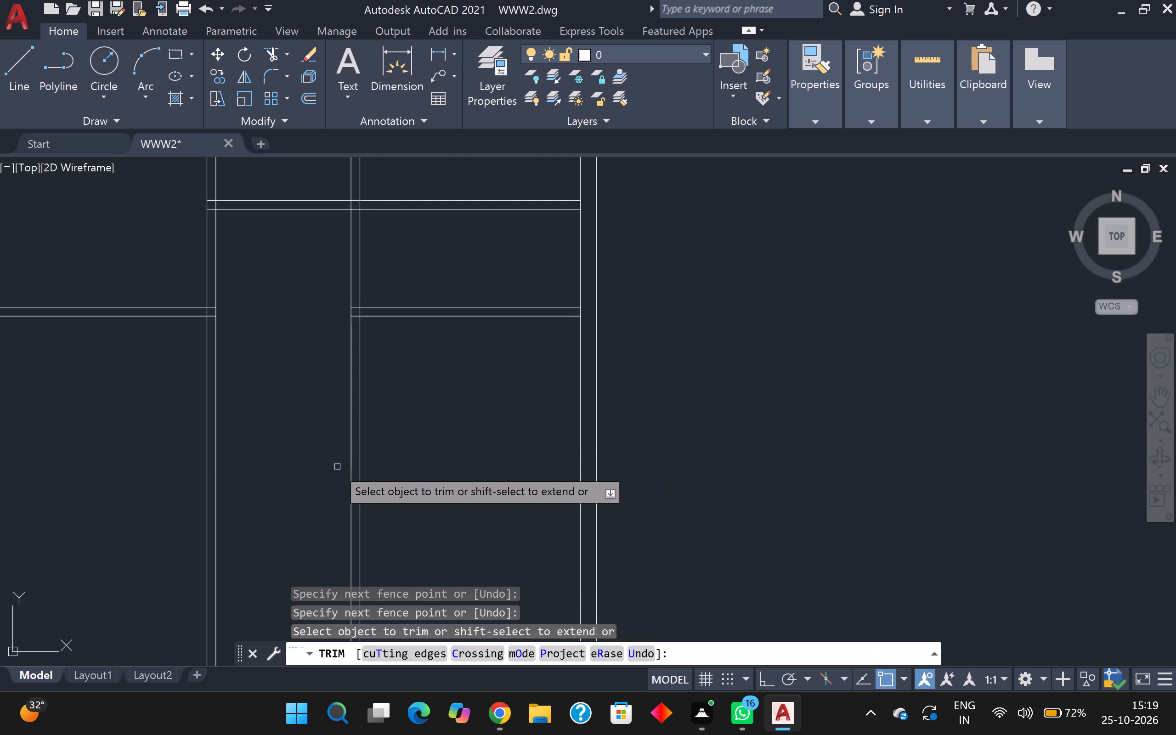
# Trim the upper horizontal wall's two lines out of the top-right room, keeping them only in the middle bay.
pyautogui.moveTo(331, 476); pyautogui.dragTo(326, 316, button='middle')
pyautogui.scroll(-1, 316, 317)
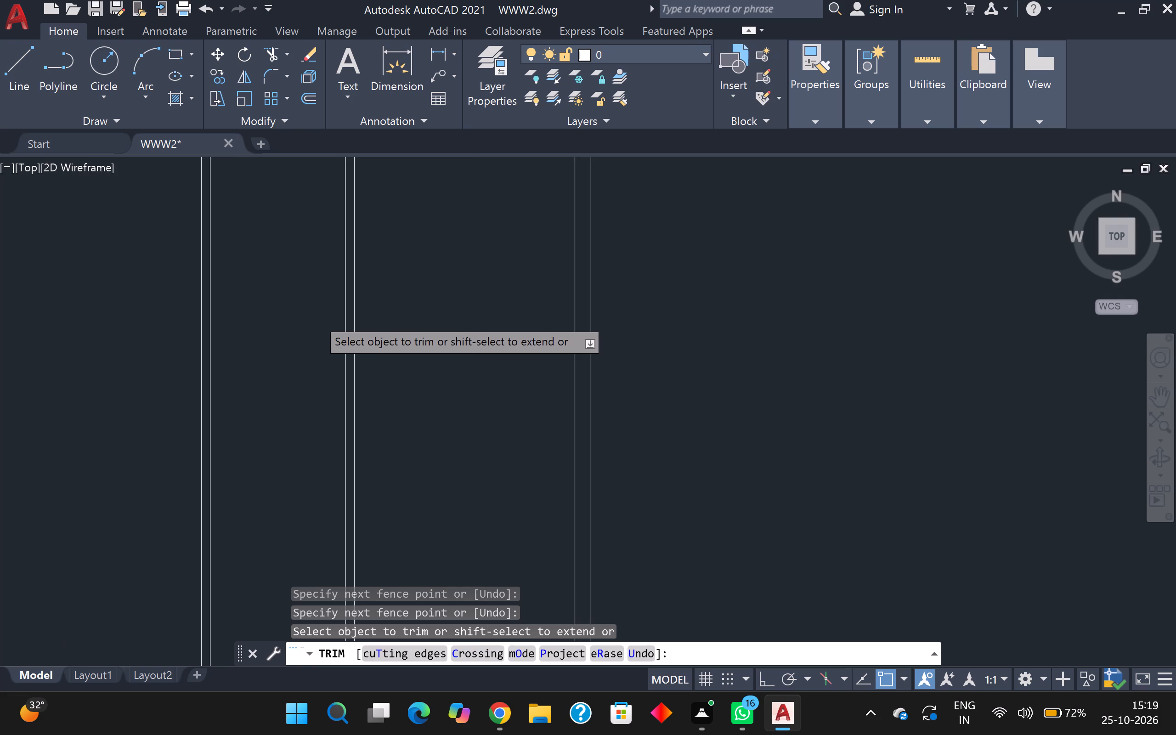
pyautogui.moveTo(315, 316); pyautogui.dragTo(250, 457, button='middle')
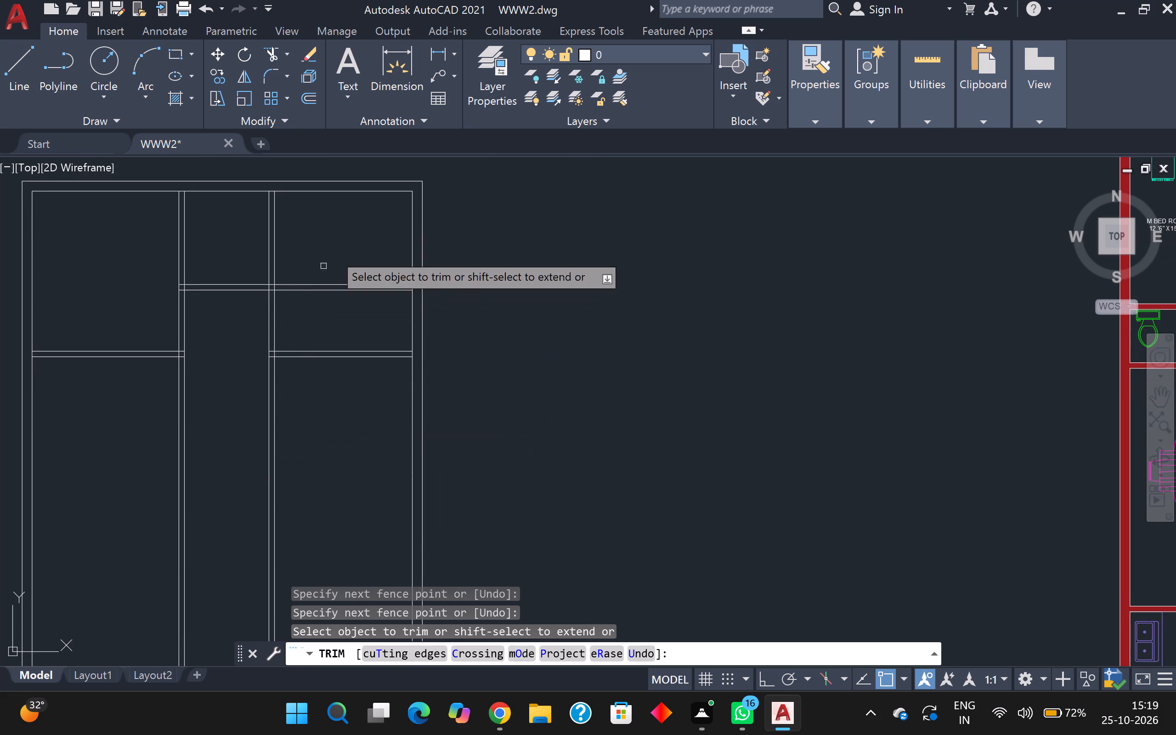
pyautogui.click(340, 235)
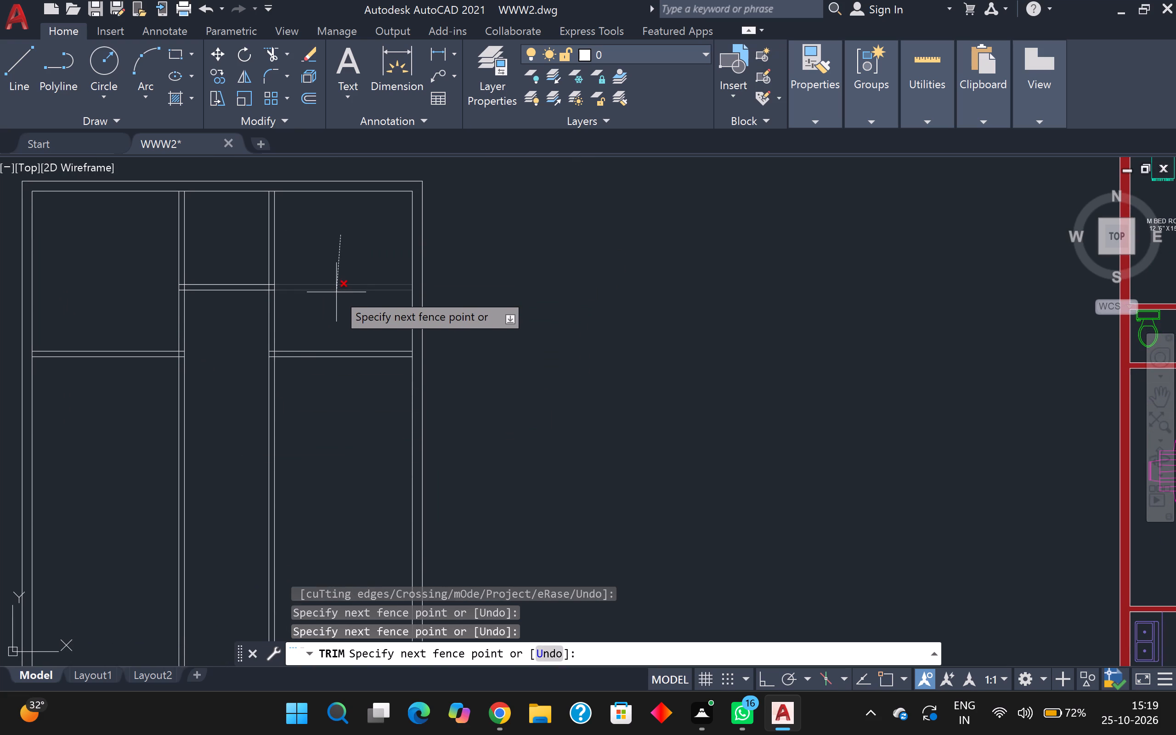
pyautogui.click(338, 313)
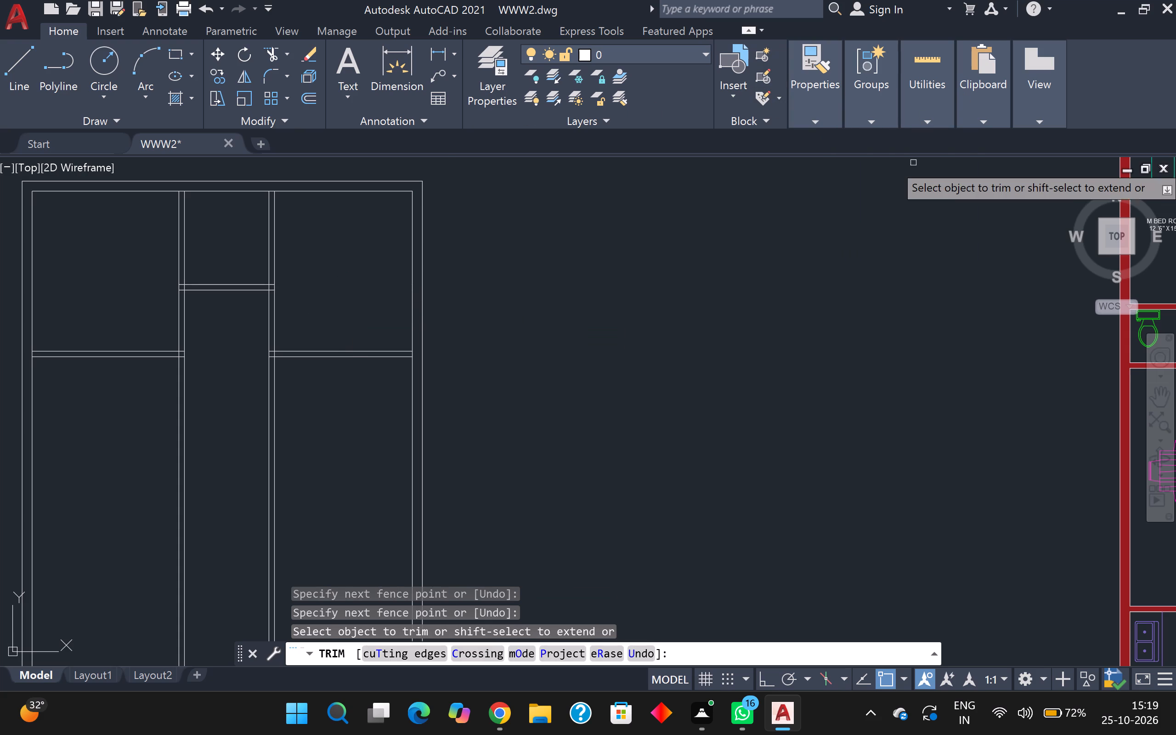
# Quick-measure the top-right room and its surrounding walls in the new plan.
pyautogui.click(925, 119)
pyautogui.click(924, 149)
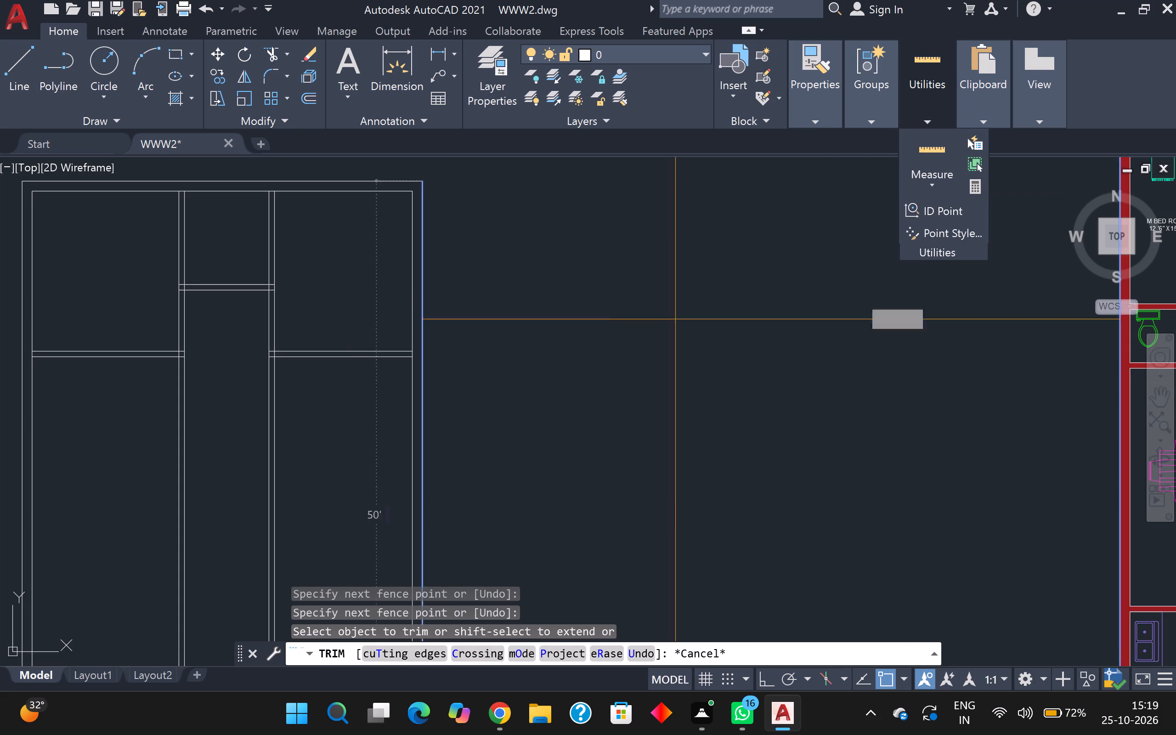
pyautogui.scroll(1, 388, 323)
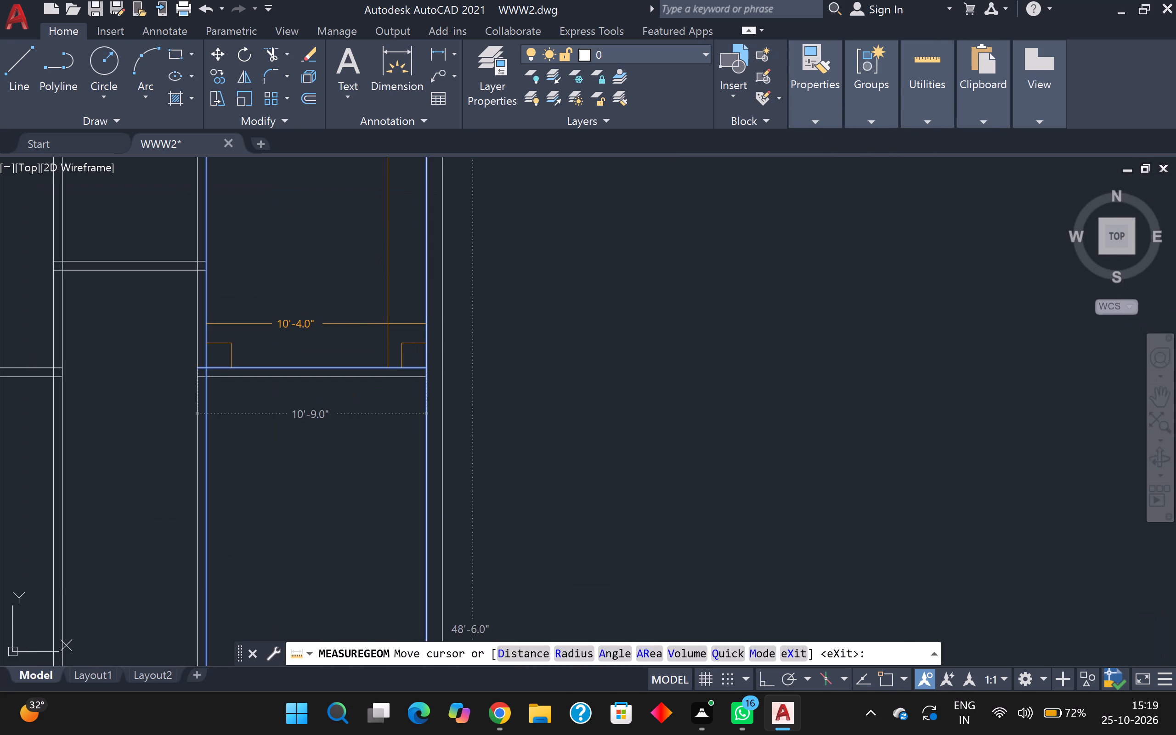
pyautogui.scroll(-3, 388, 323)
pyautogui.scroll(2, 388, 324)
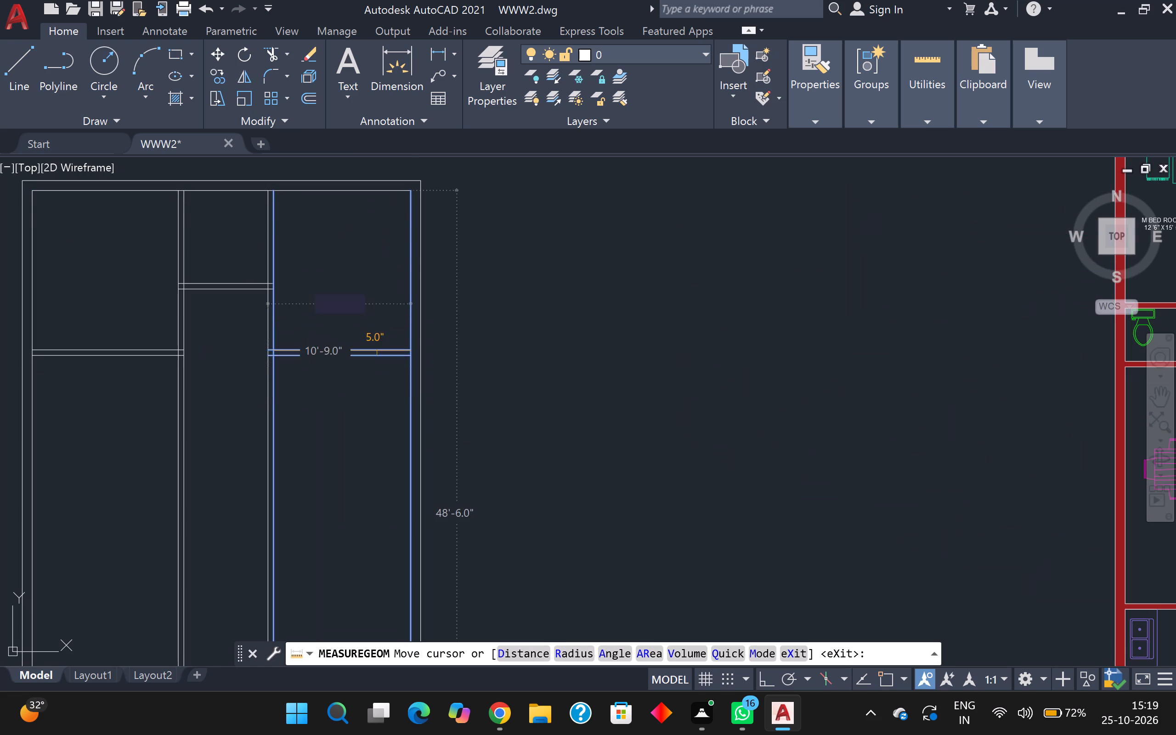
pyautogui.scroll(-1, 379, 336)
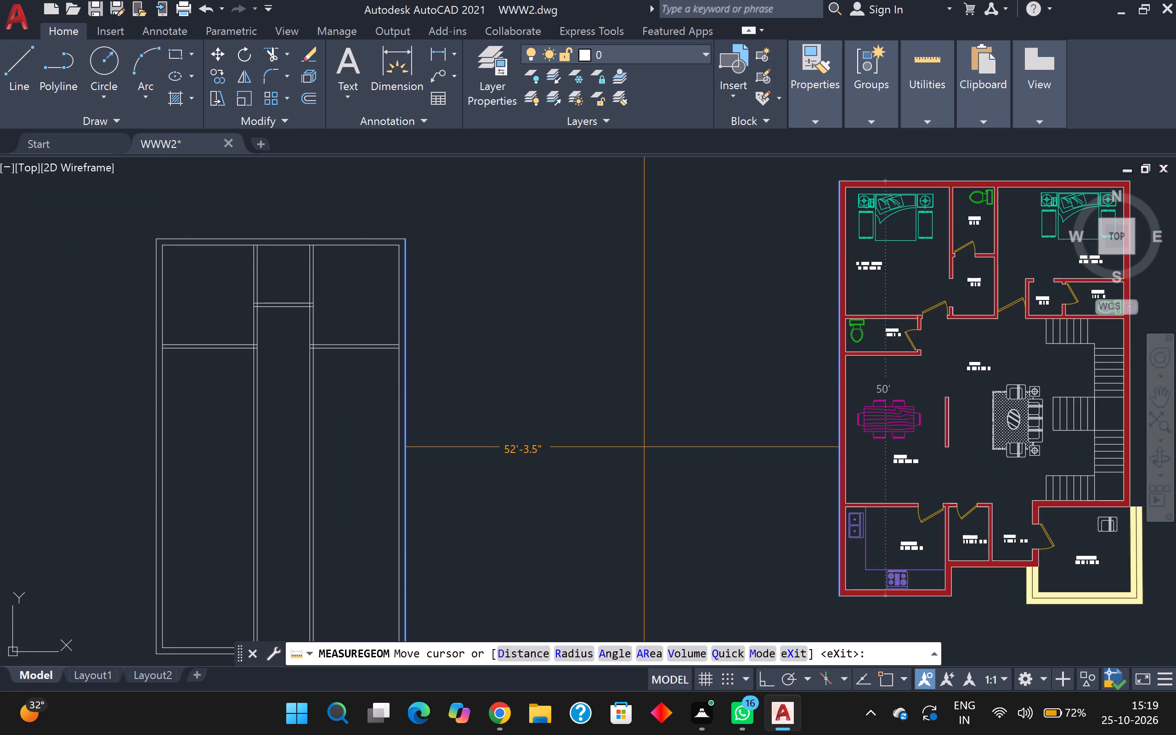
pyautogui.press('Escape')
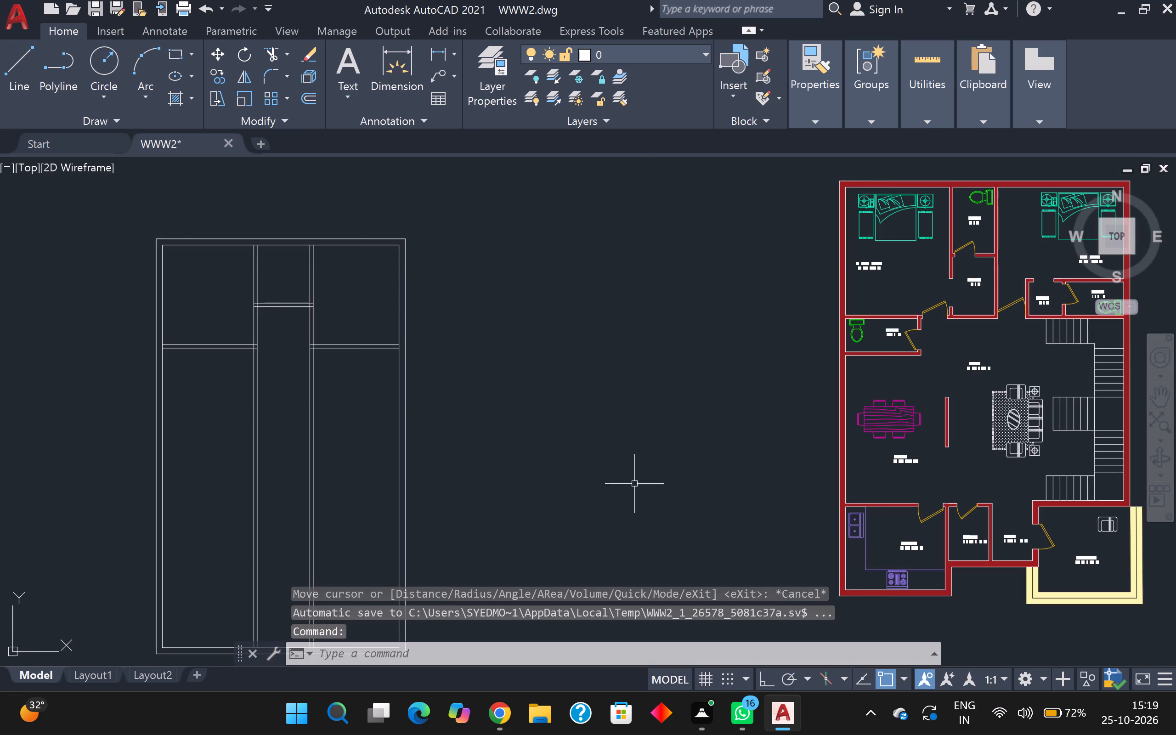
# Offset the lower line of the right bay's horizontal wall 12'11" downward.
pyautogui.press('o')
pyautogui.press('Return')
pyautogui.press('Return')
pyautogui.moveTo(616, 498); pyautogui.dragTo(673, 323, button='middle')
pyautogui.scroll(1, 656, 413)
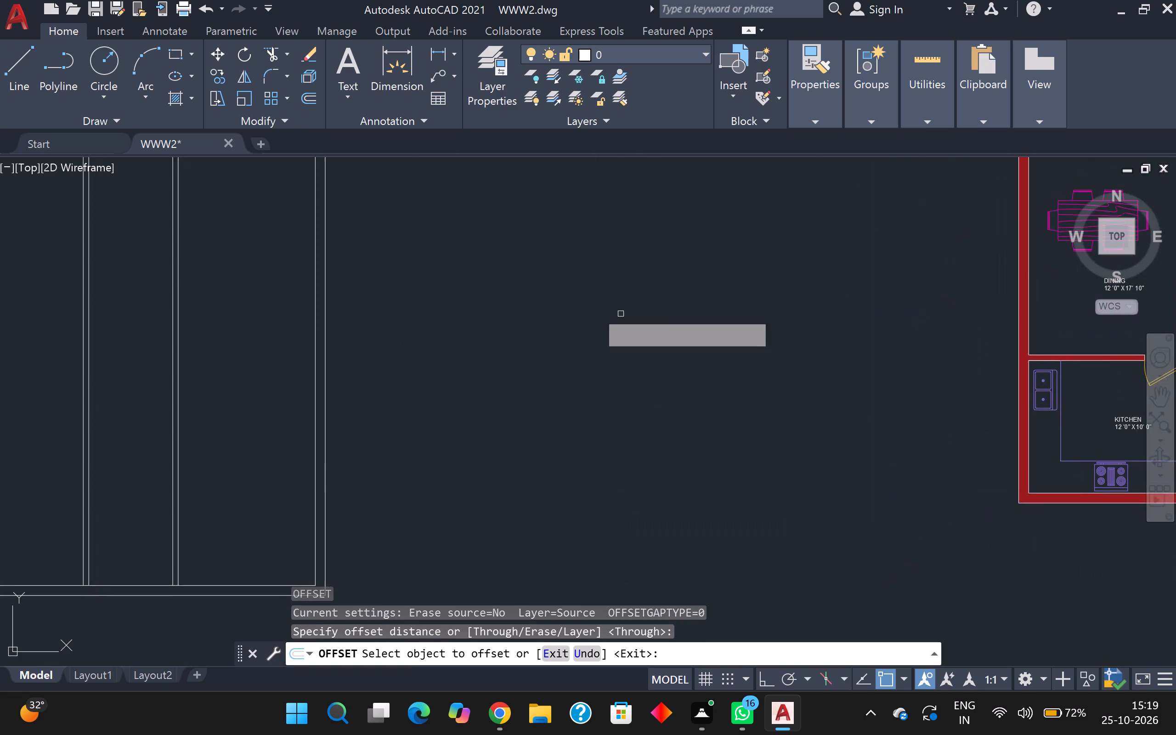
pyautogui.scroll(-2, 571, 304)
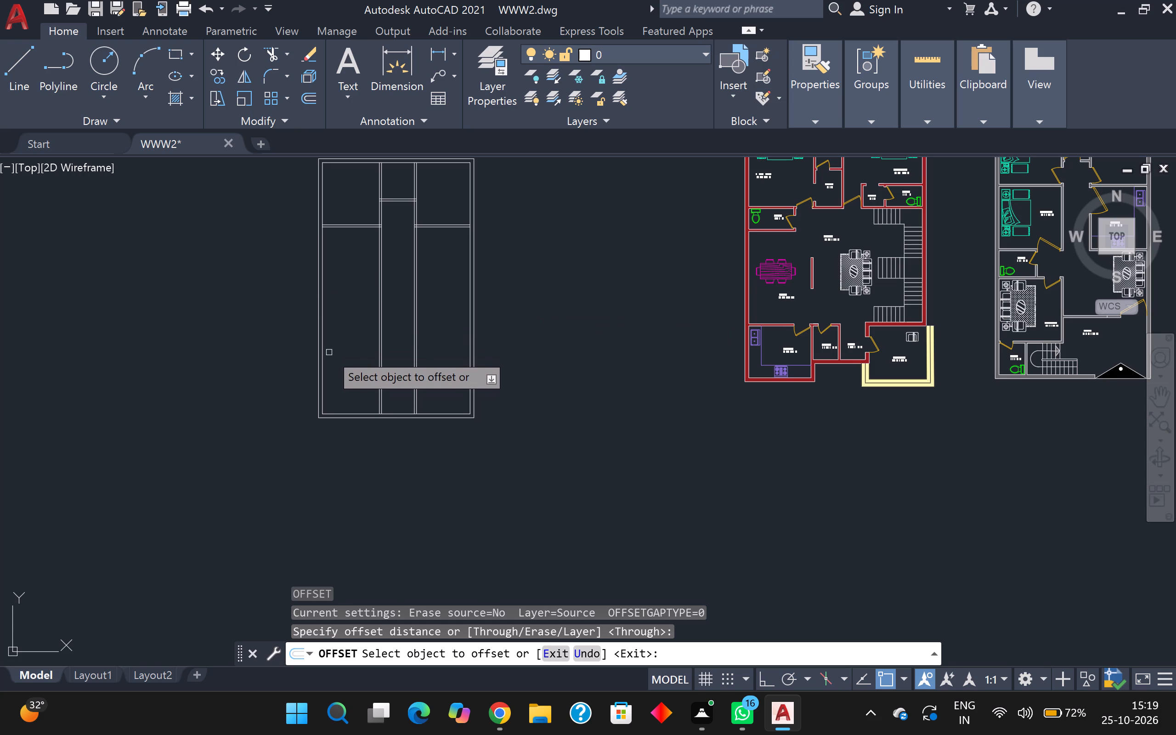
pyautogui.scroll(1, 330, 357)
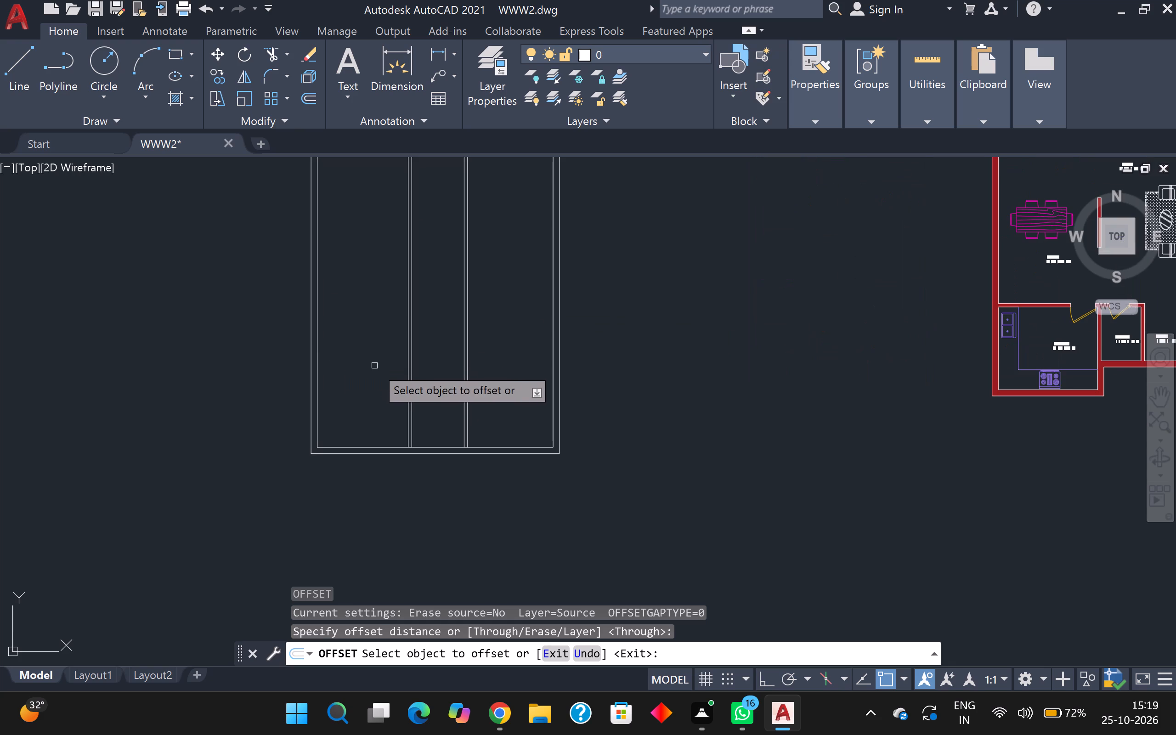
pyautogui.scroll(-2, 375, 367)
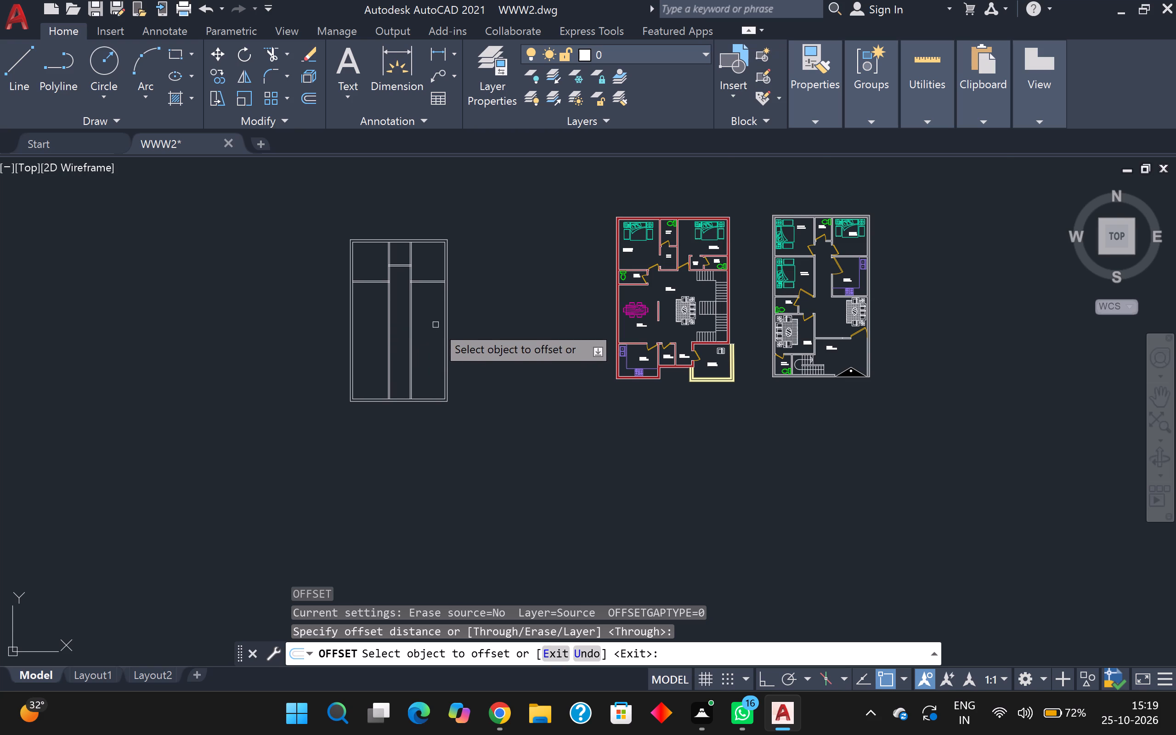
pyautogui.scroll(1, 435, 325)
pyautogui.moveTo(435, 325); pyautogui.dragTo(359, 438, button='middle')
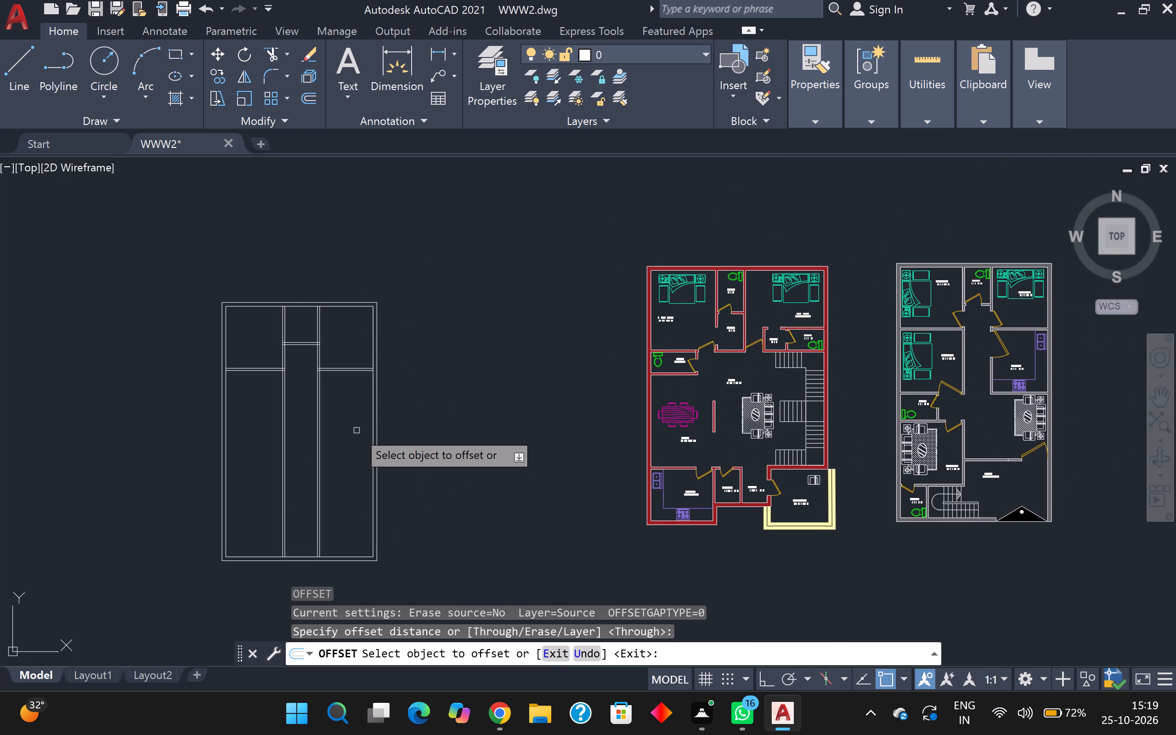
pyautogui.scroll(2, 342, 380)
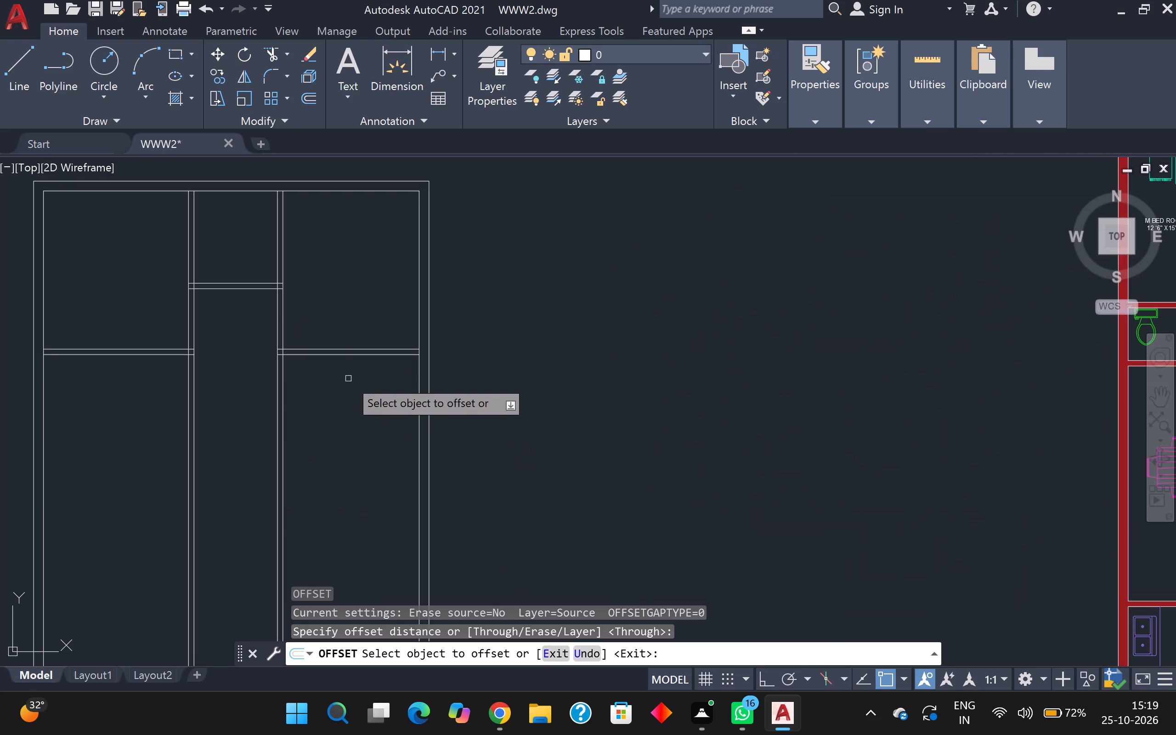
pyautogui.click(351, 352)
pyautogui.moveTo(351, 435); pyautogui.dragTo(363, 297, button='middle')
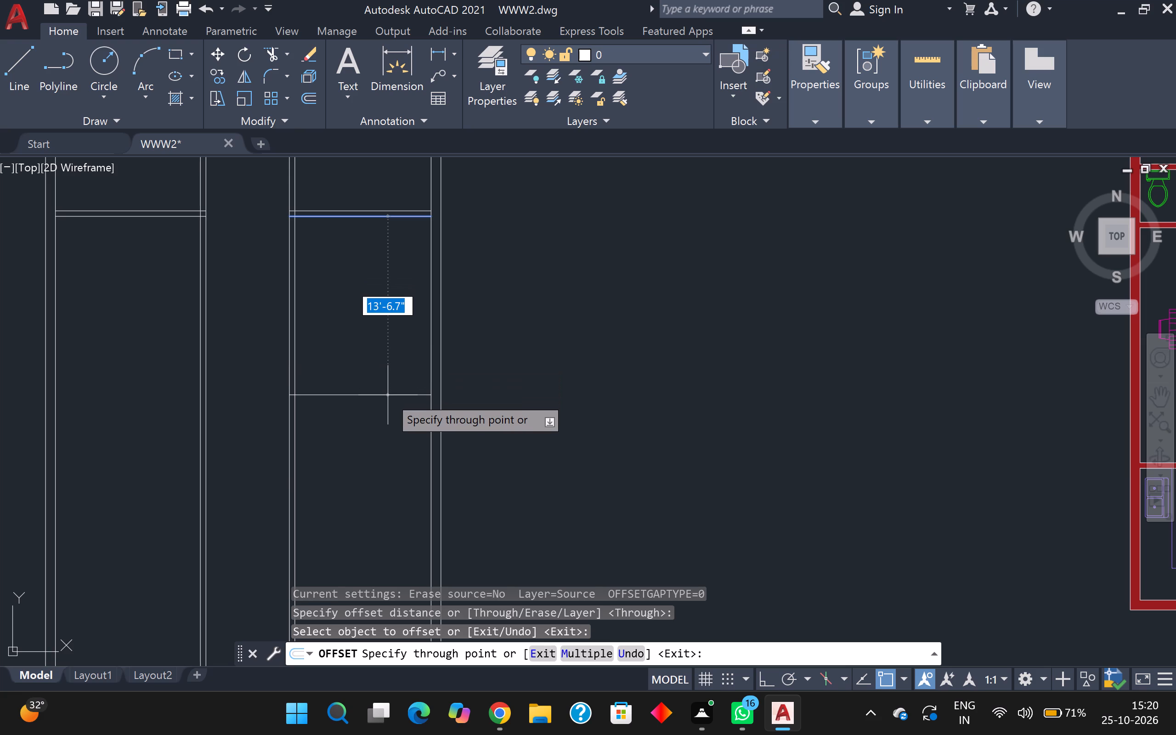
pyautogui.write('12')
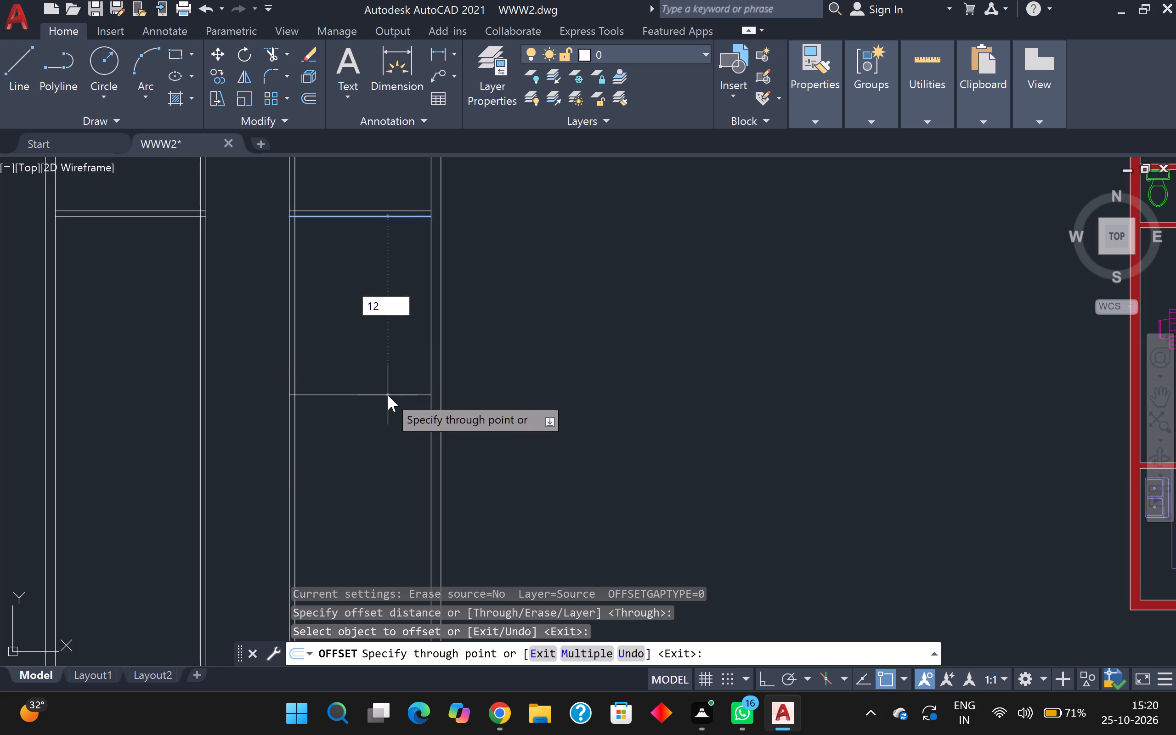
pyautogui.press("'")
pyautogui.write('11')
pyautogui.press('Return')
# Offset the new horizontal line in the right bay 5 inches downward to form a double-line wall.
pyautogui.scroll(-1, 387, 395)
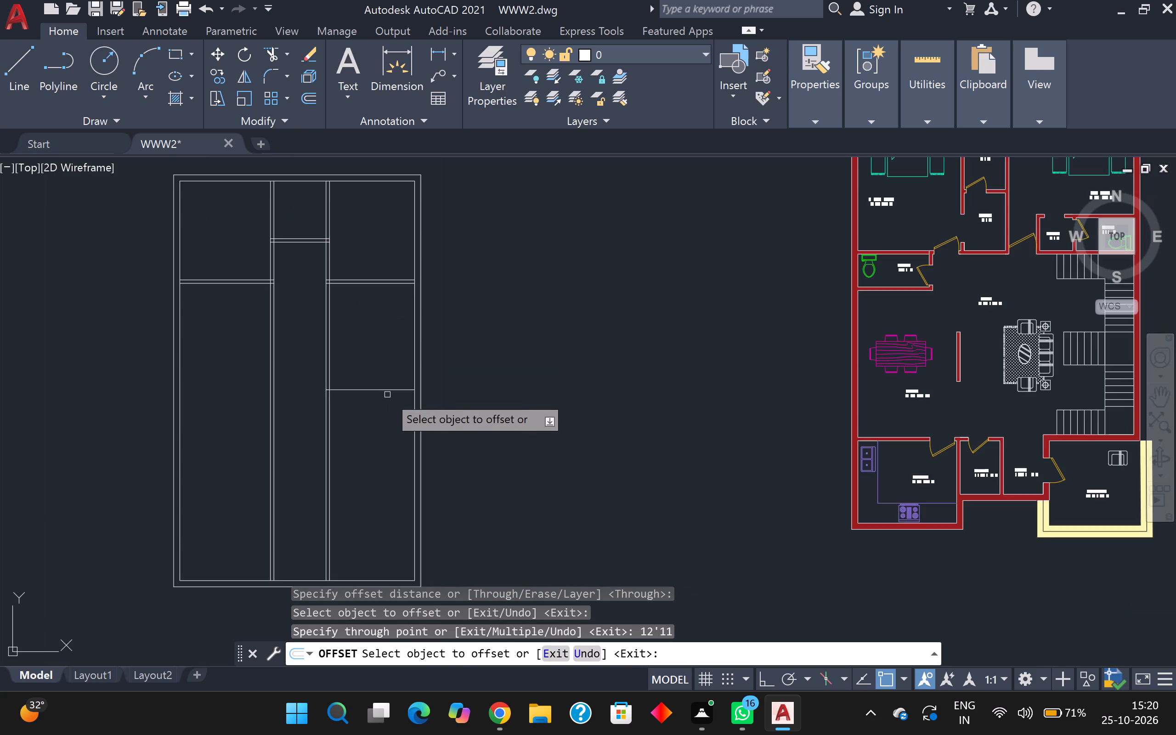
pyautogui.scroll(1, 387, 394)
pyautogui.click(385, 384)
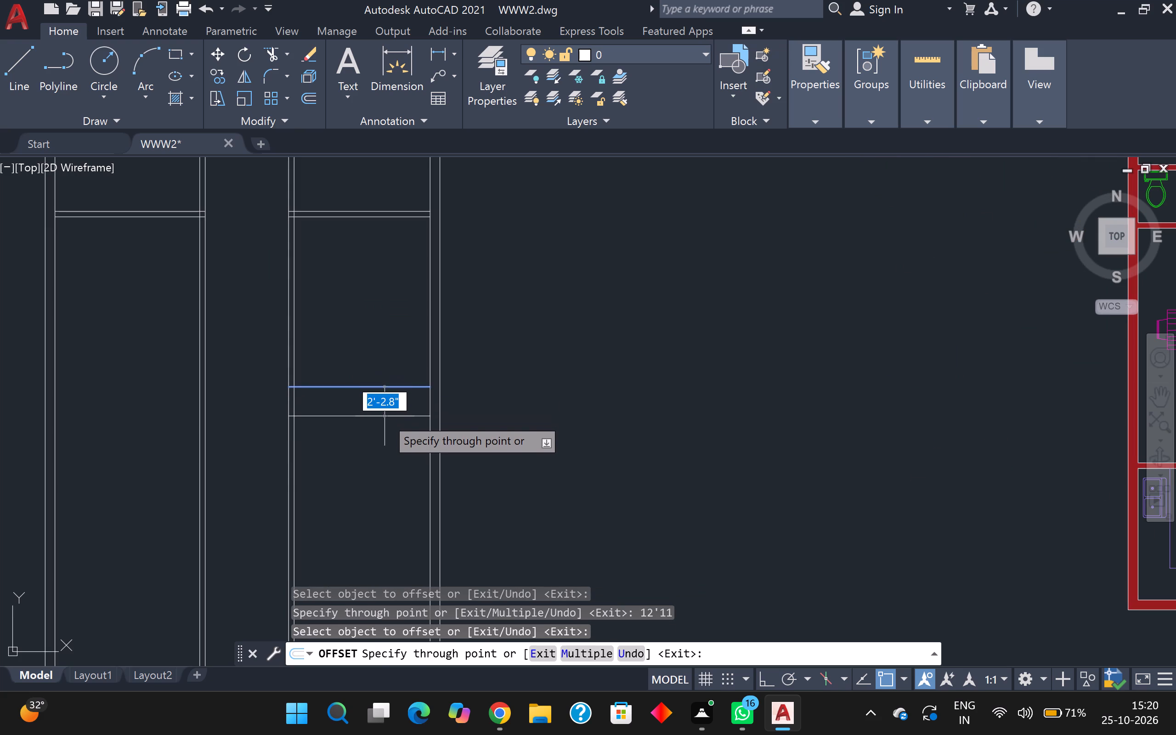
pyautogui.press('5')
pyautogui.press('Return')
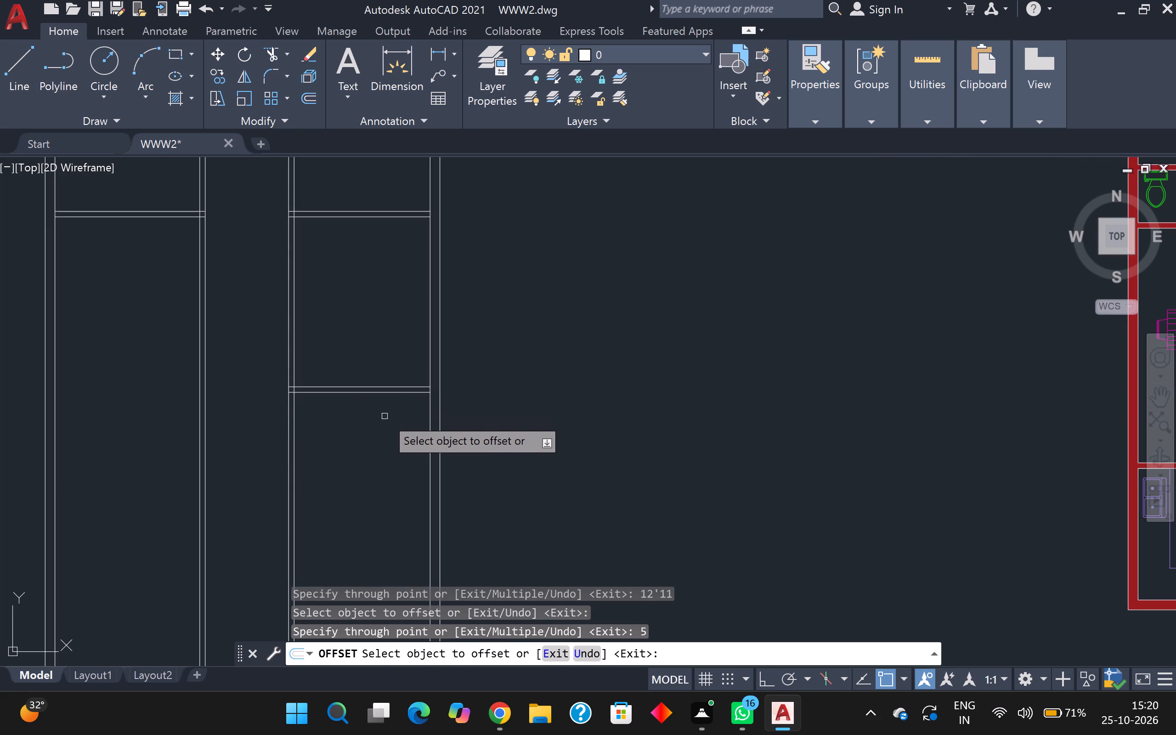
# Add another double-line wall below in the right bay, offsetting the last wall's lower line 6'7" downward and doubling it at 5 inches.
pyautogui.scroll(-2, 257, 381)
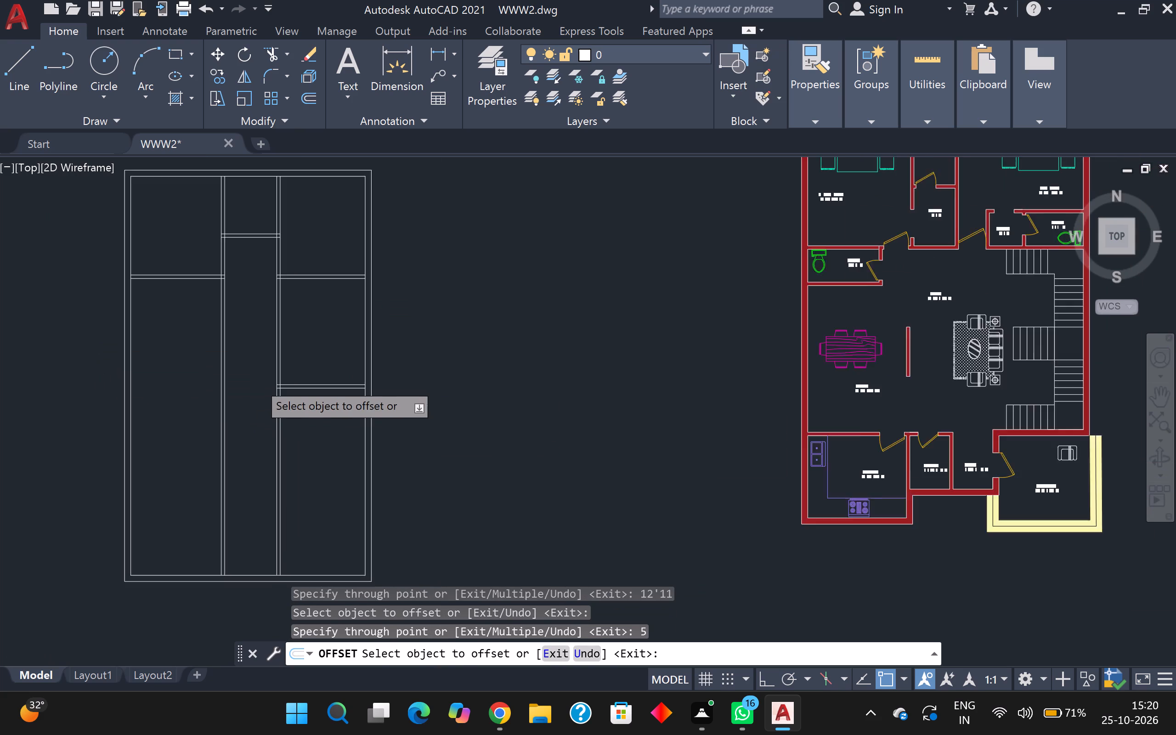
pyautogui.moveTo(288, 450); pyautogui.dragTo(291, 283, button='middle')
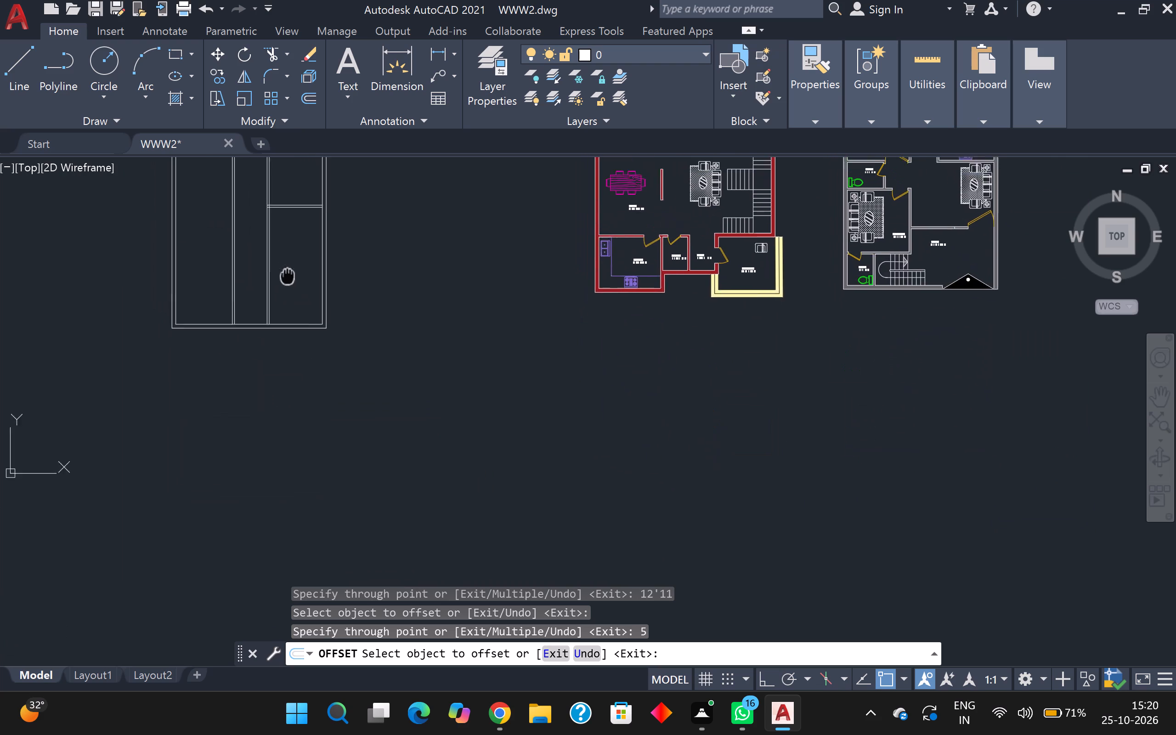
pyautogui.moveTo(291, 283); pyautogui.dragTo(299, 303, button='middle')
pyautogui.scroll(1, 302, 284)
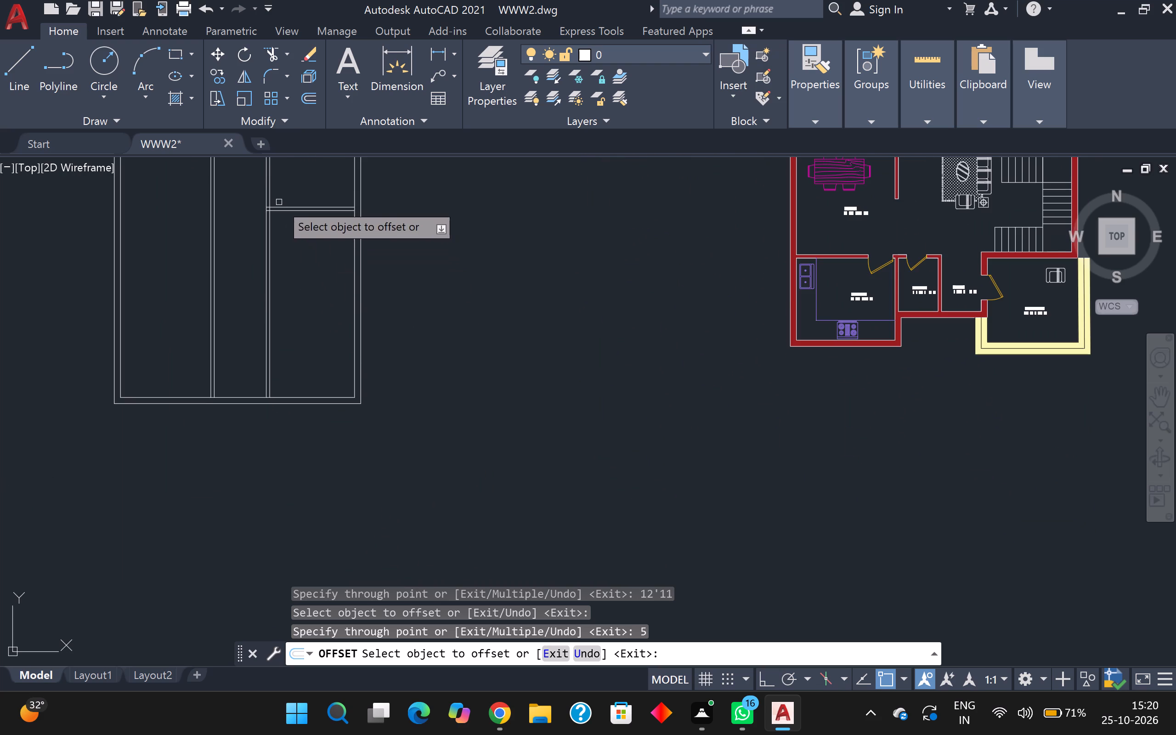
pyautogui.scroll(1, 344, 211)
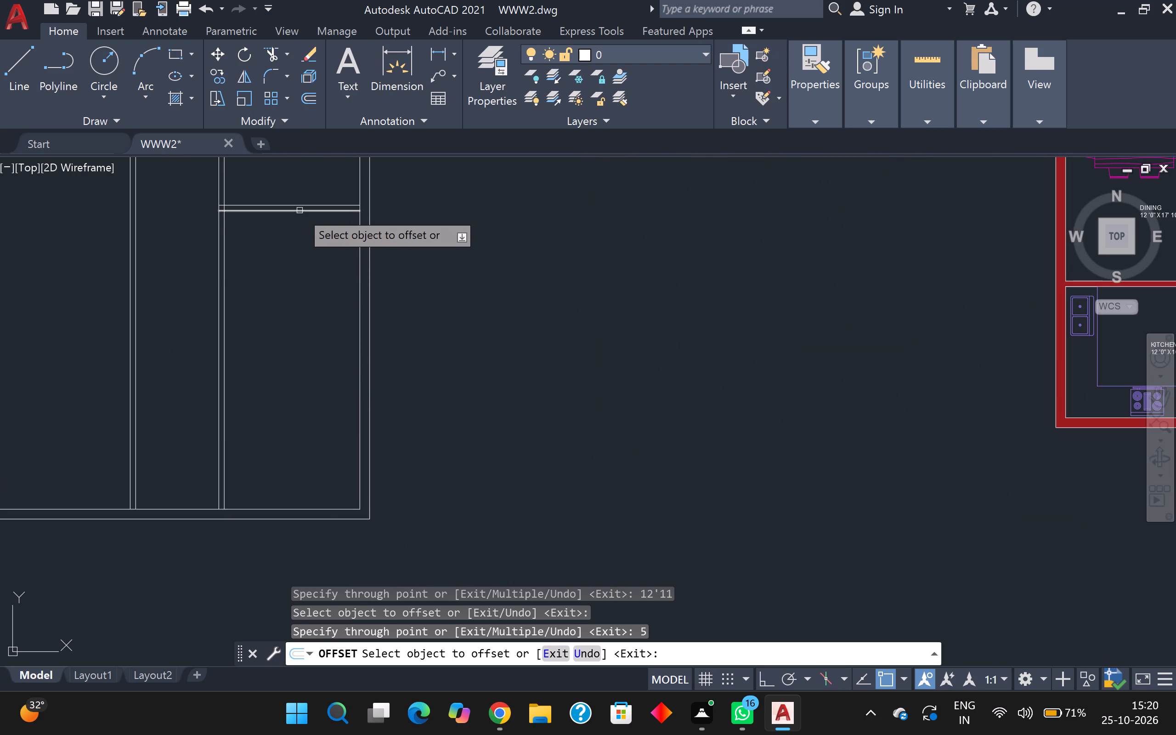
pyautogui.click(300, 210)
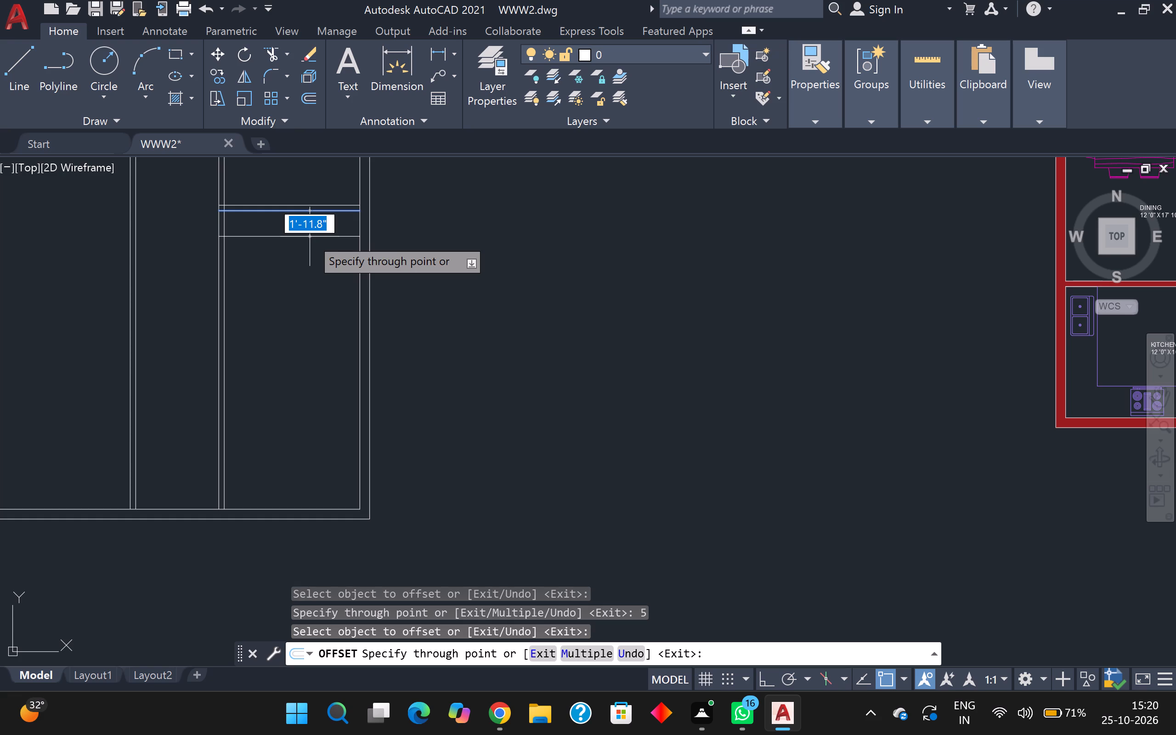
pyautogui.write("6'7")
pyautogui.press('Return')
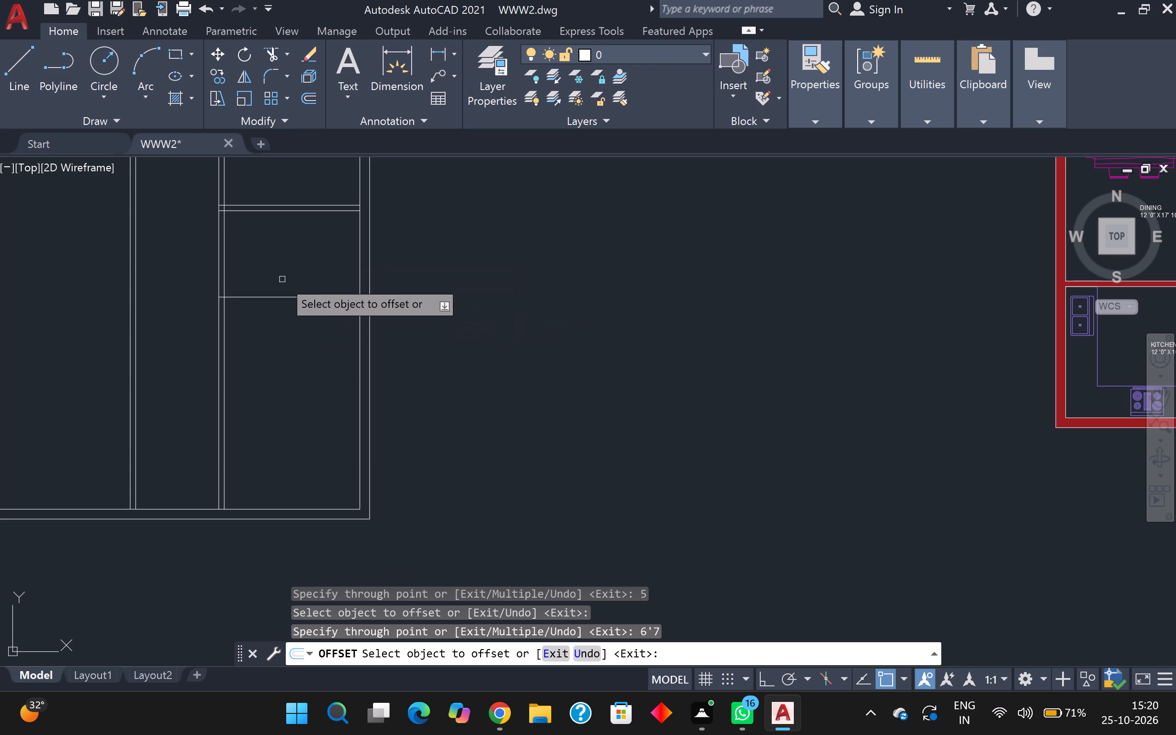
pyautogui.click(288, 297)
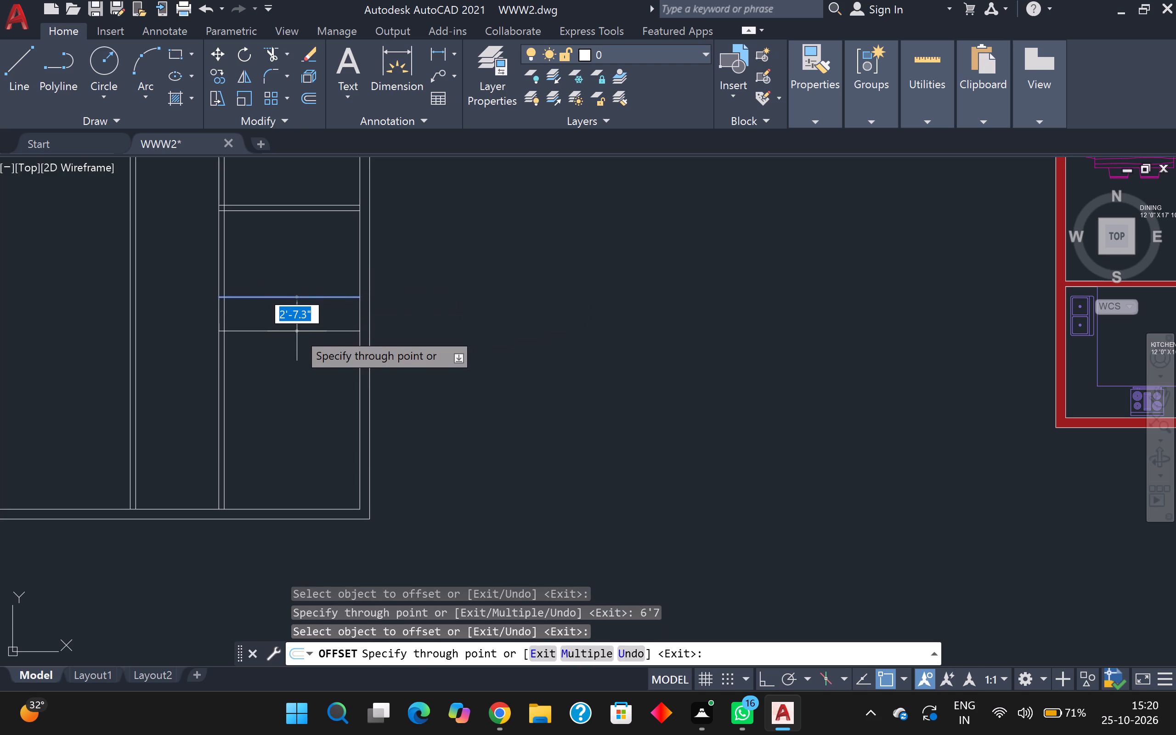
pyautogui.press('5')
pyautogui.press('Return')
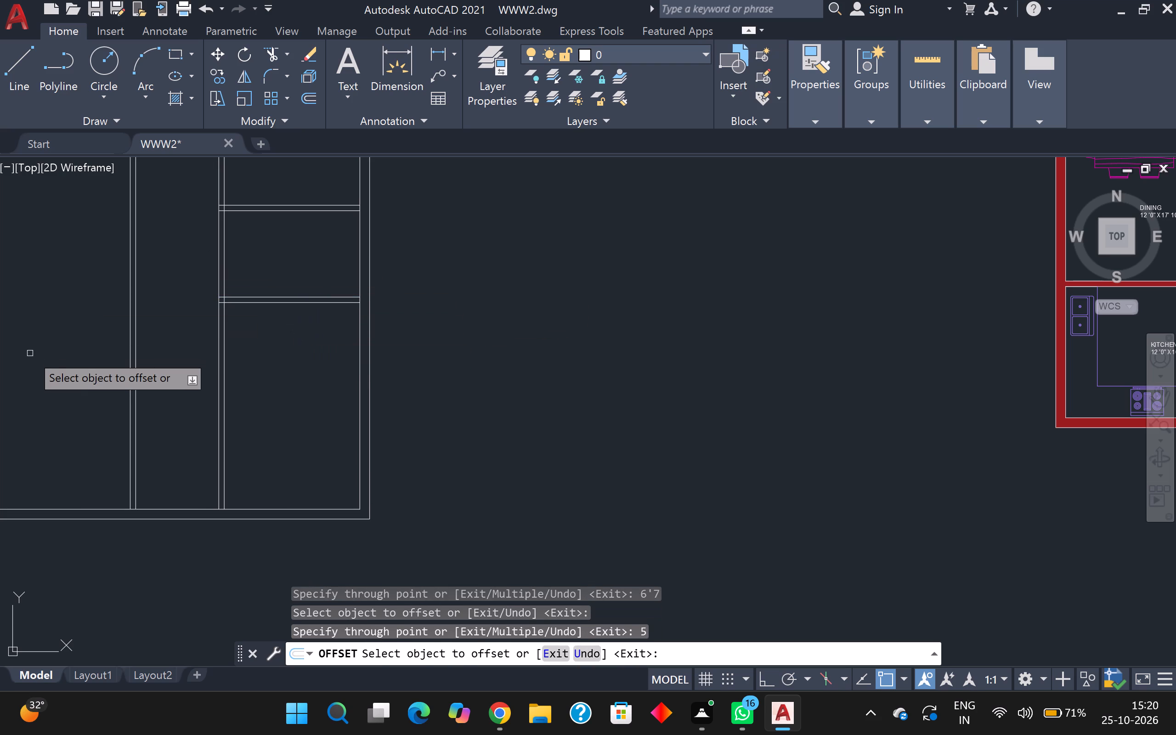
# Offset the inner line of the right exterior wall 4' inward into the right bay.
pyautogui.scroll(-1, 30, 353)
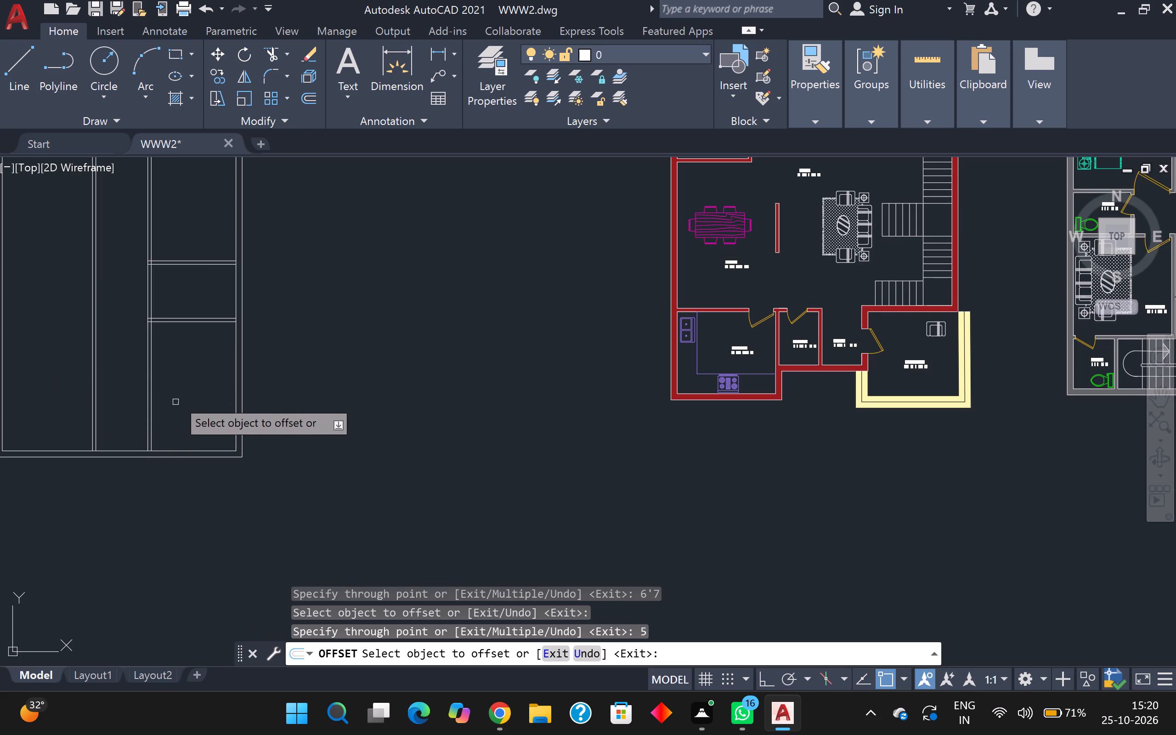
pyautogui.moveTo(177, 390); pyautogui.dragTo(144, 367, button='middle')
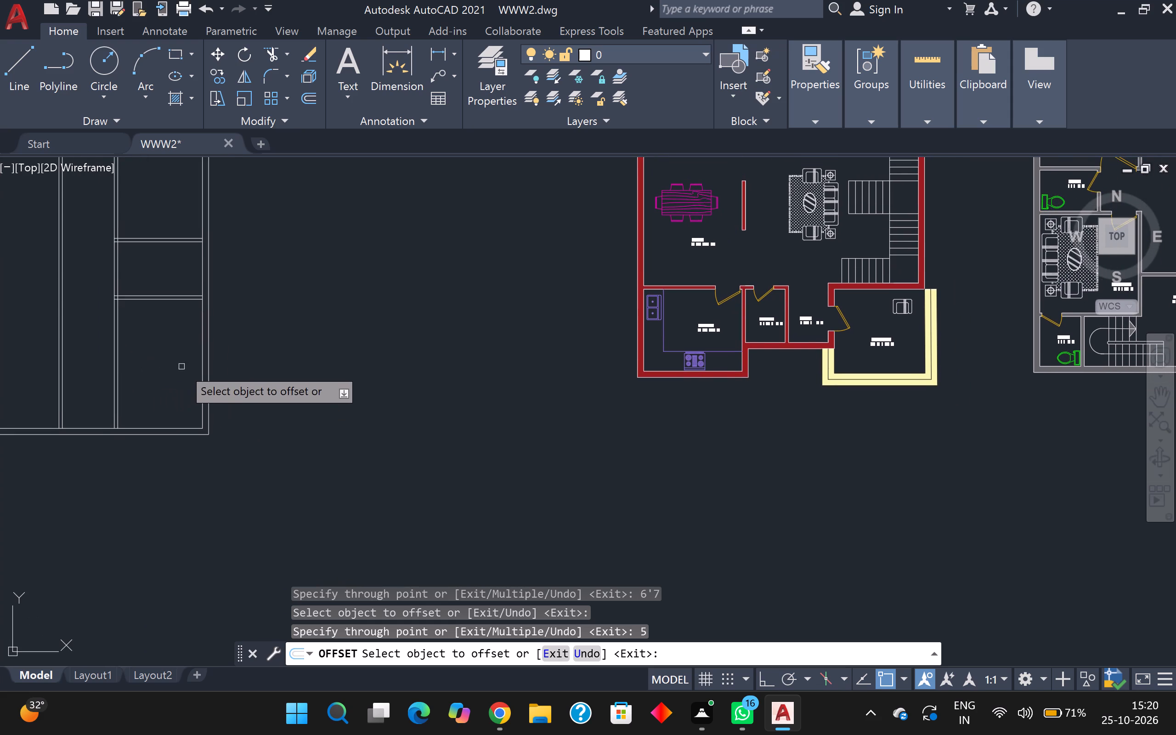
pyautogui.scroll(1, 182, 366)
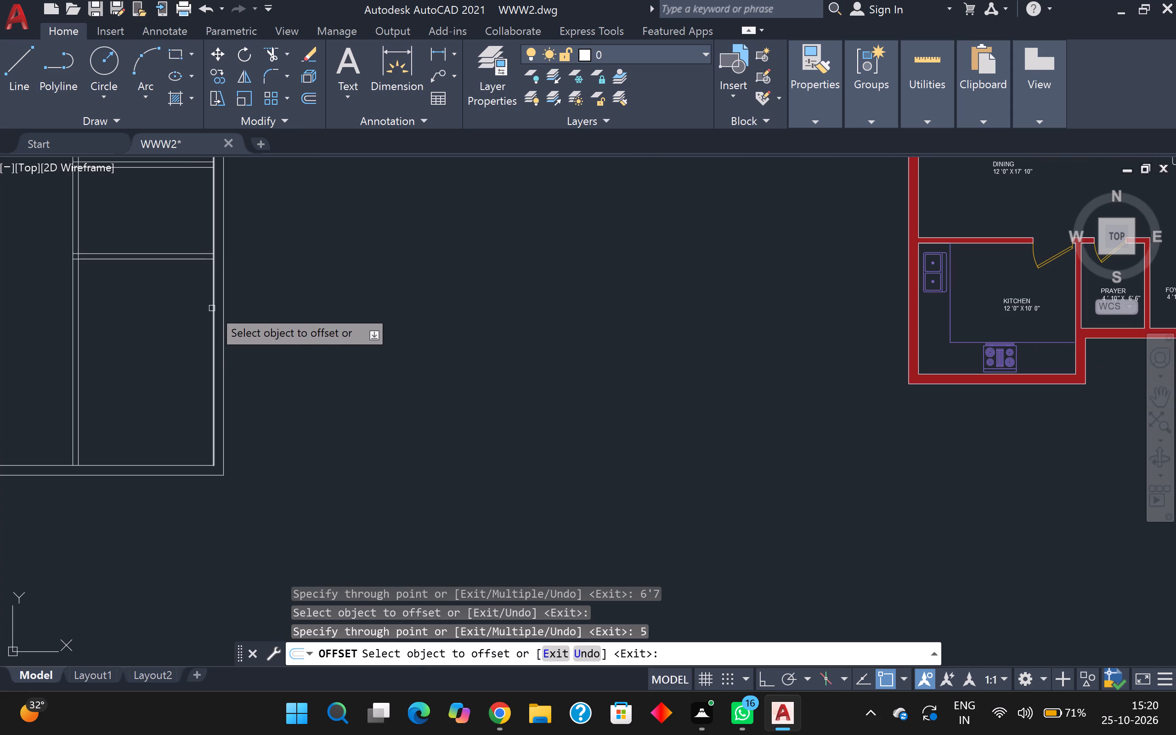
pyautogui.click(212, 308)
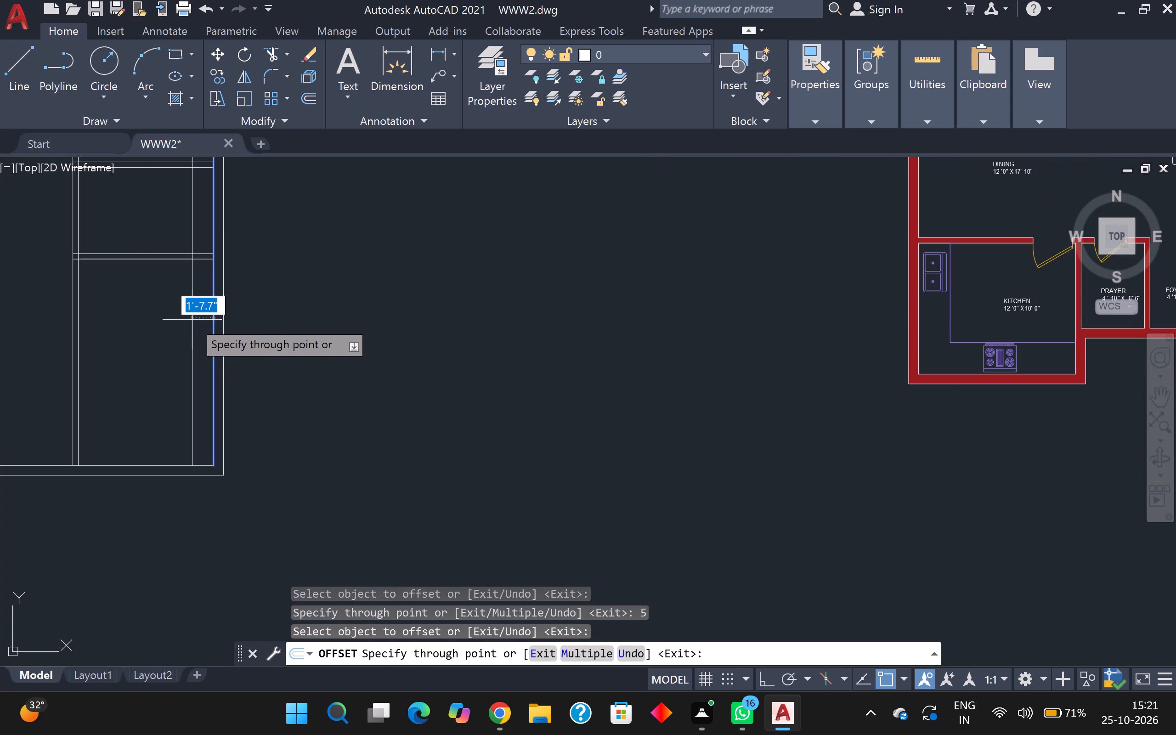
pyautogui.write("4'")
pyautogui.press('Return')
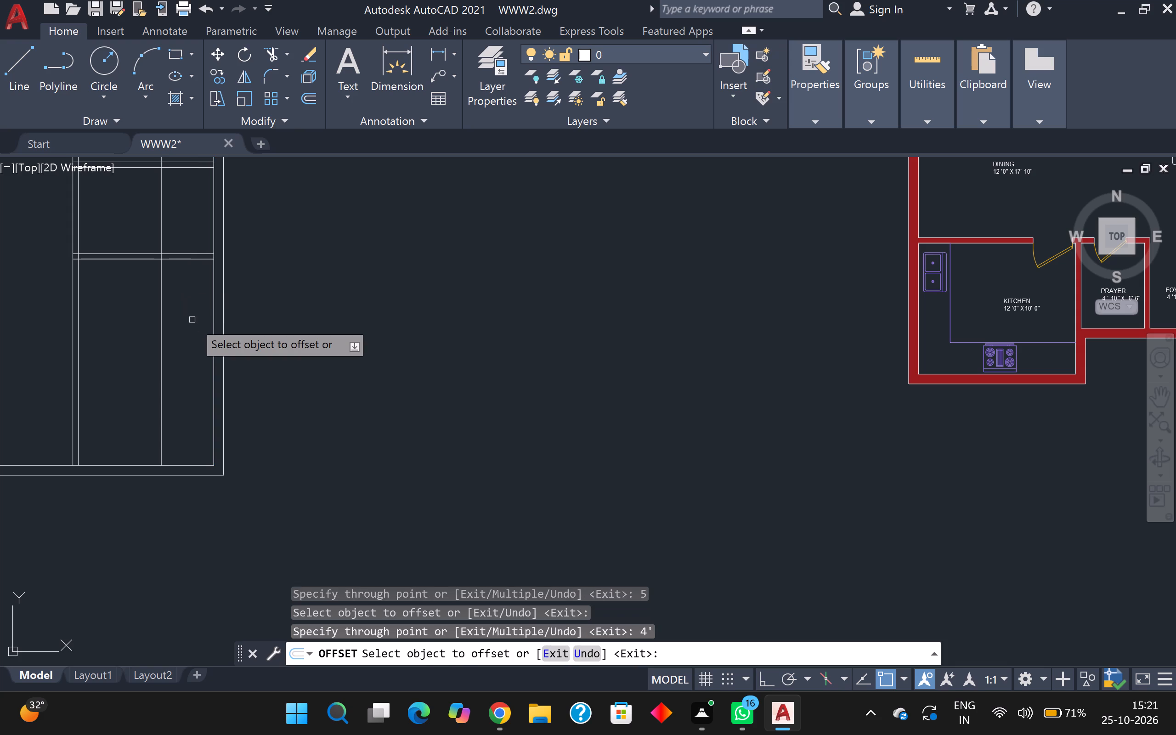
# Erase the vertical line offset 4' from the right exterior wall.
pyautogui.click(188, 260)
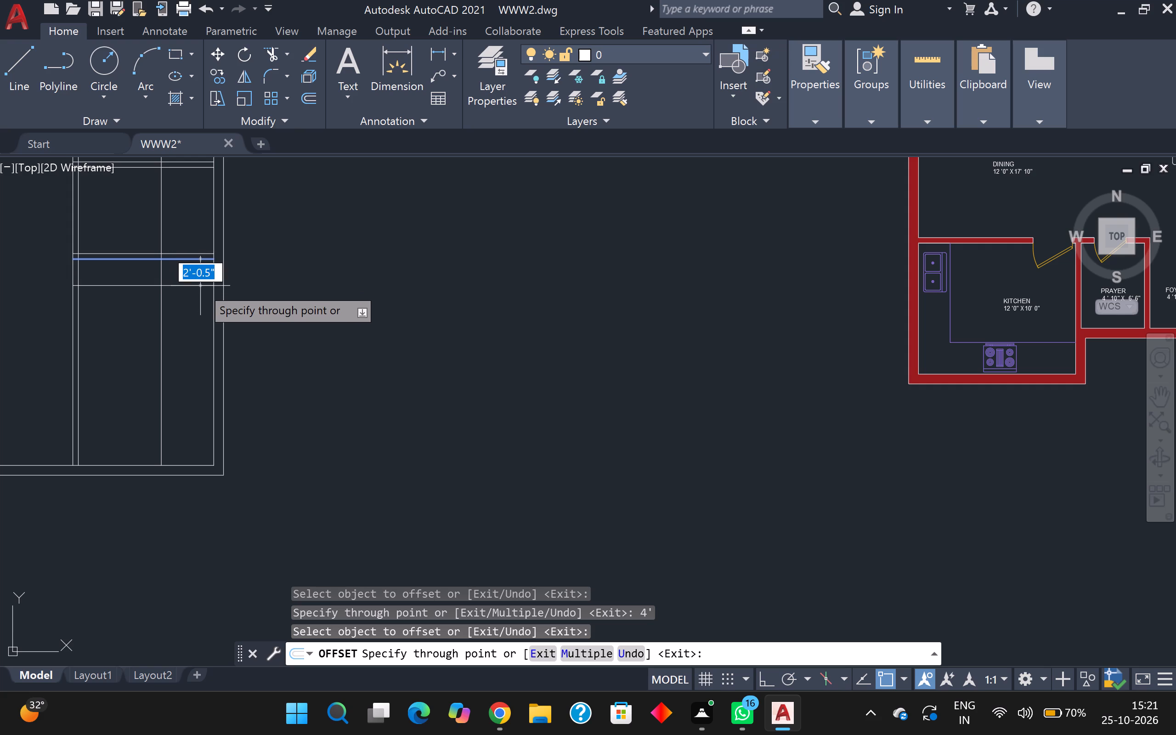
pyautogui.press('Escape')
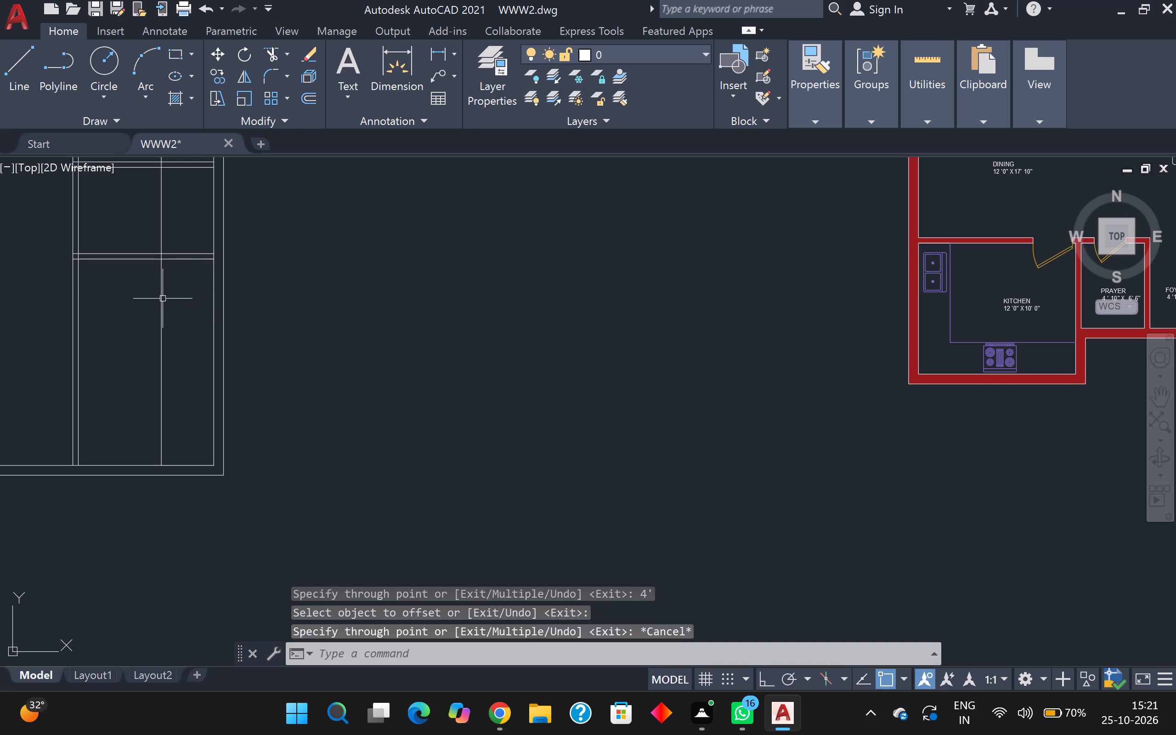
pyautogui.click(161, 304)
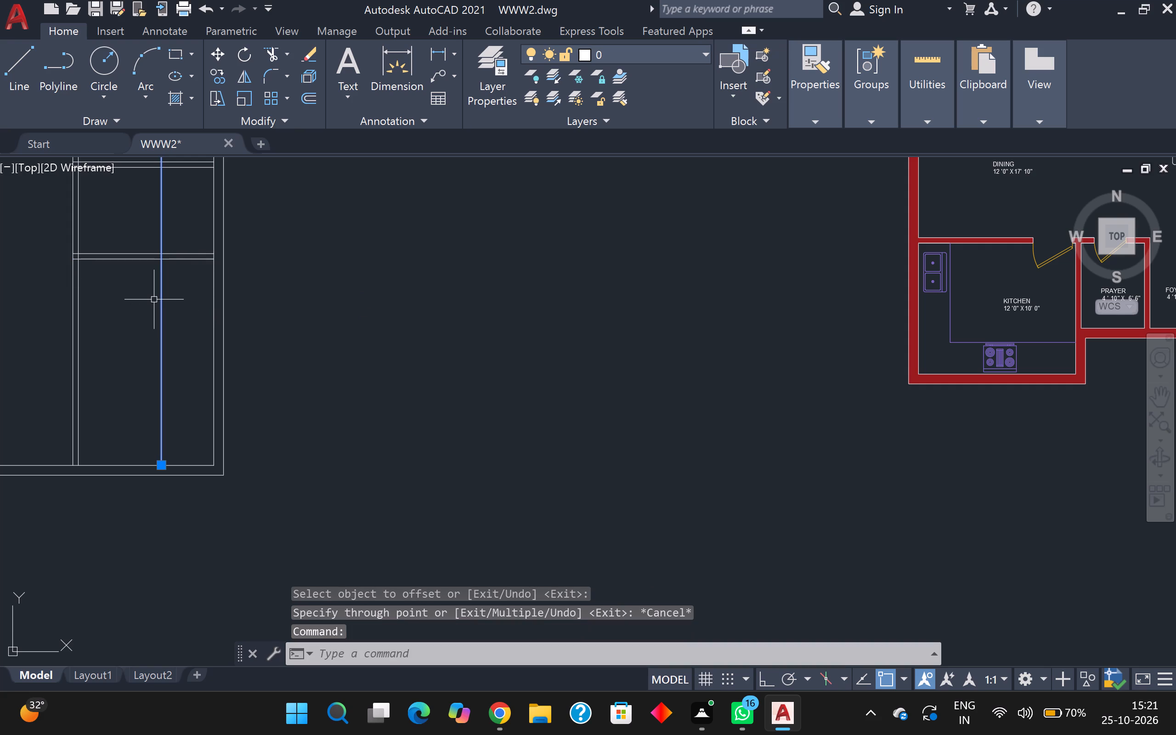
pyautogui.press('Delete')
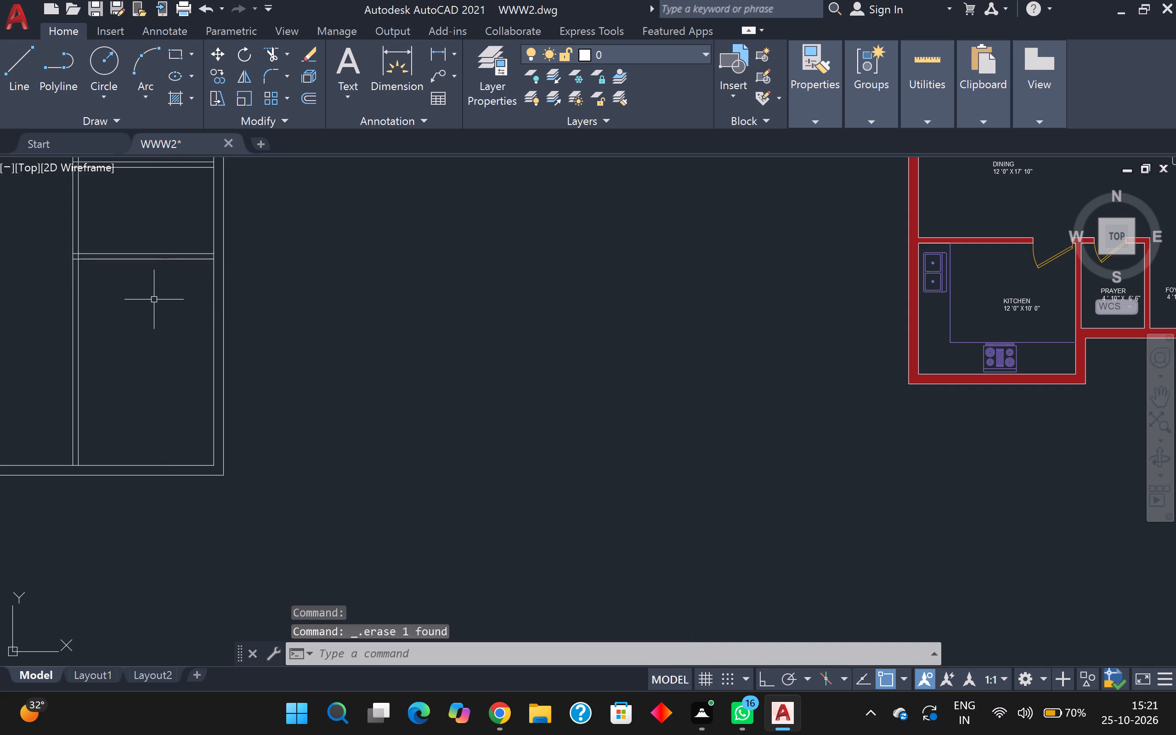
# Offset the lower line of the right bay's lowest partition wall 4' downward.
pyautogui.press('o')
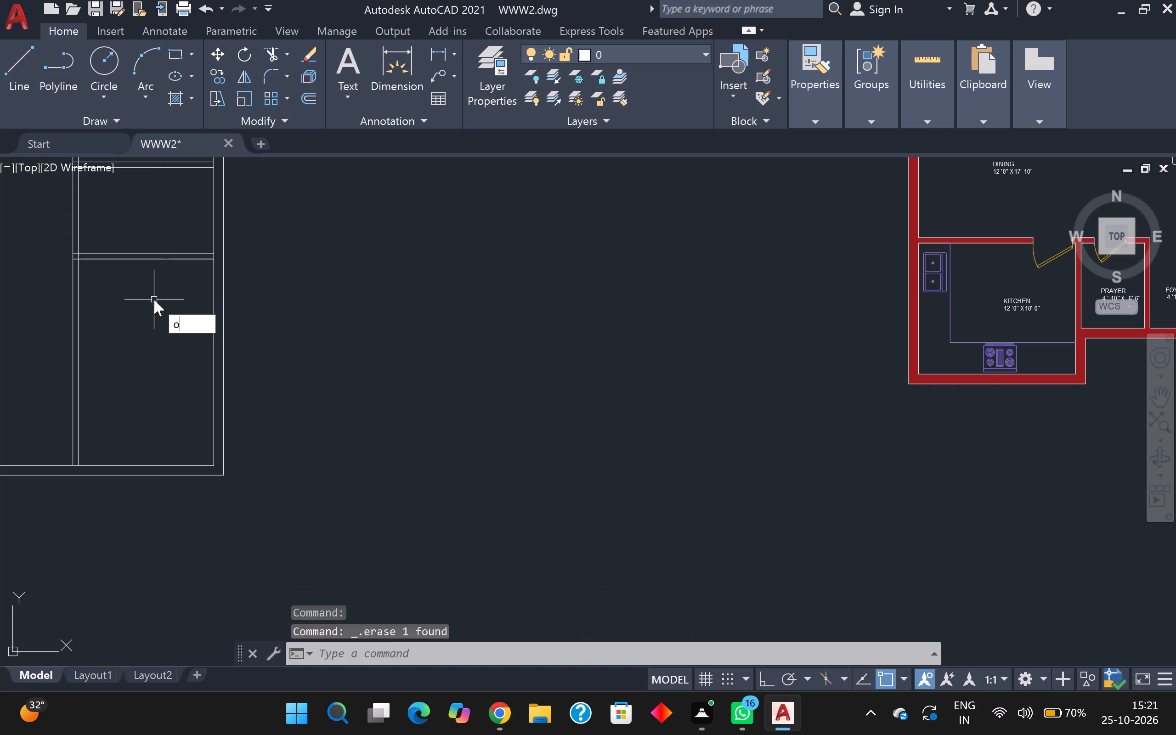
pyautogui.press('Return')
pyautogui.press('Return')
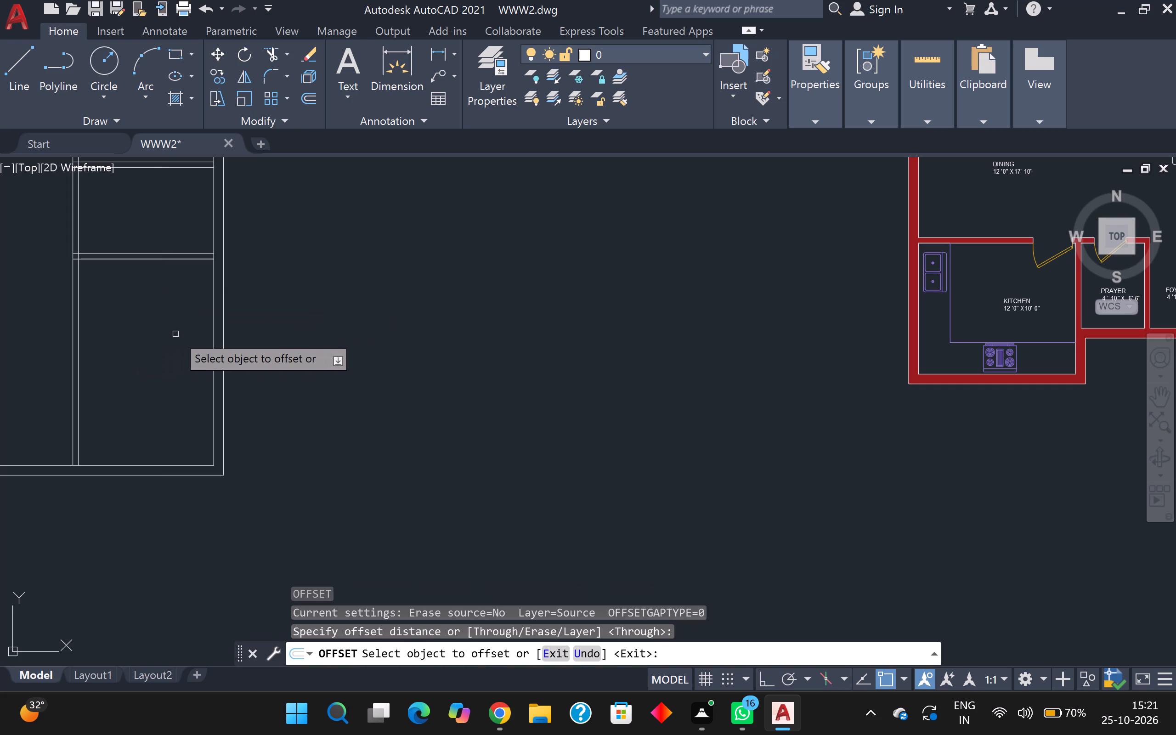
pyautogui.scroll(1, 202, 256)
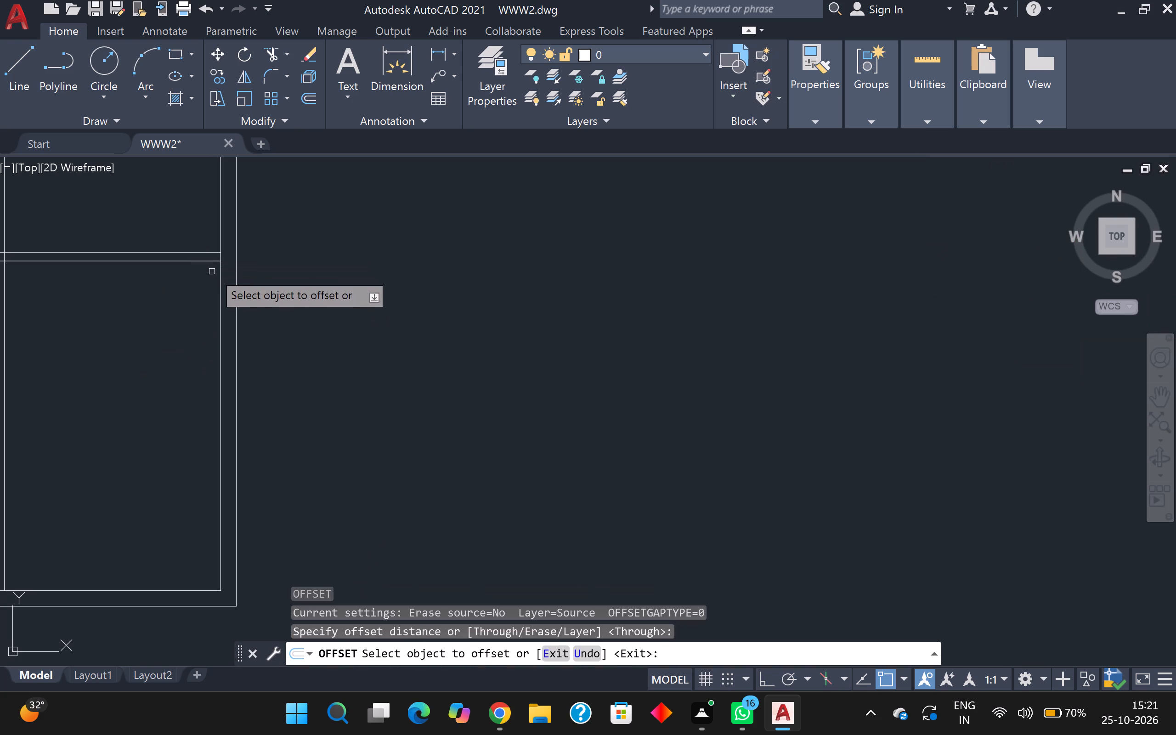
pyautogui.click(205, 261)
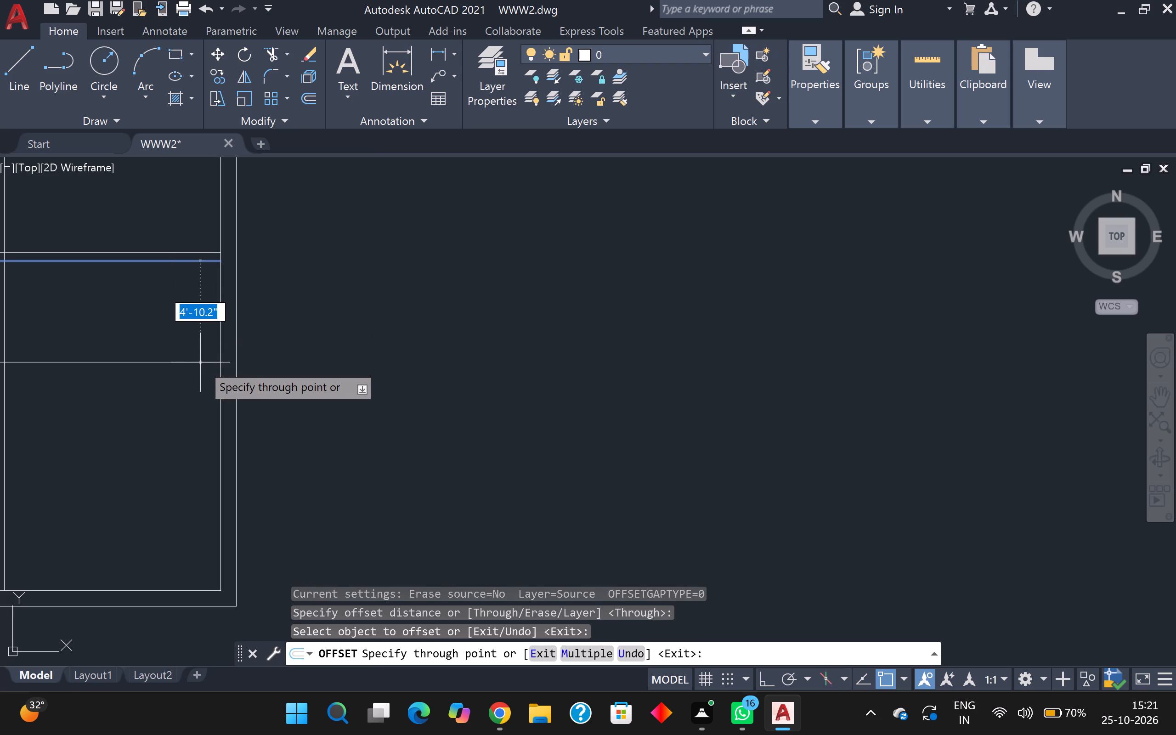
pyautogui.press('4')
pyautogui.press("'")
pyautogui.press('Return')
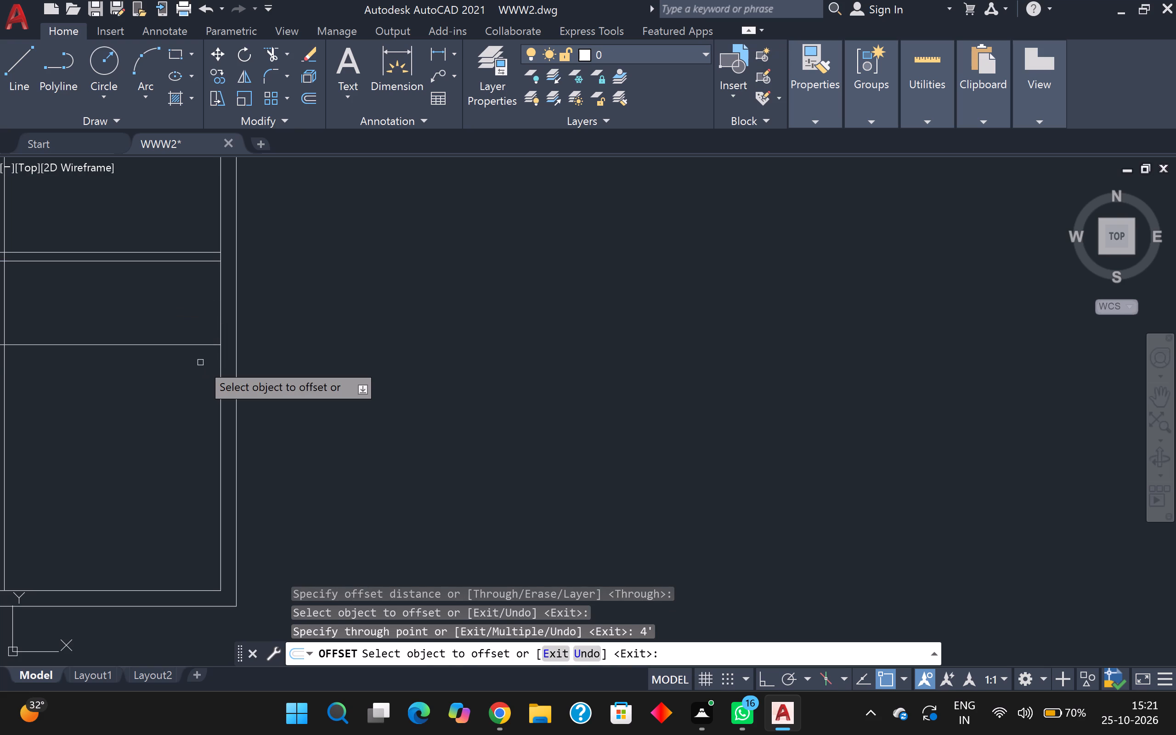
# Add a vertical double-line wall in the right bay, offsetting the right exterior wall's inner line 7' inward and doubling it at 5 inches.
pyautogui.scroll(-1, 168, 356)
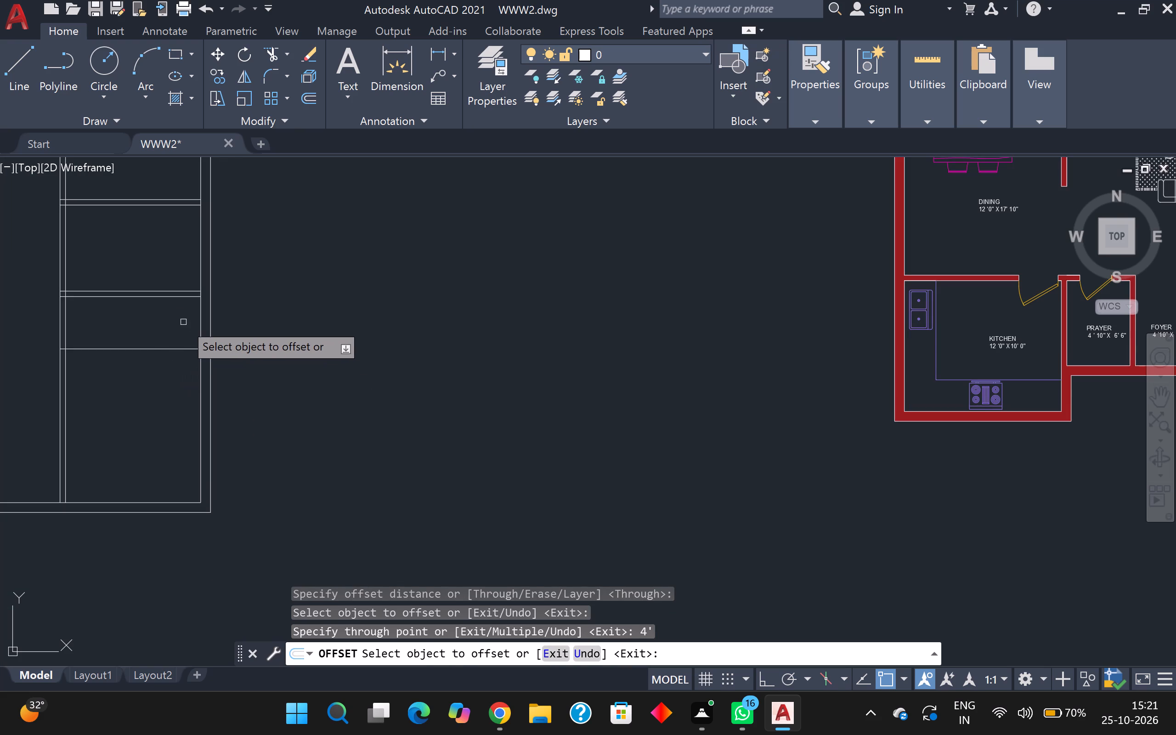
pyautogui.click(201, 324)
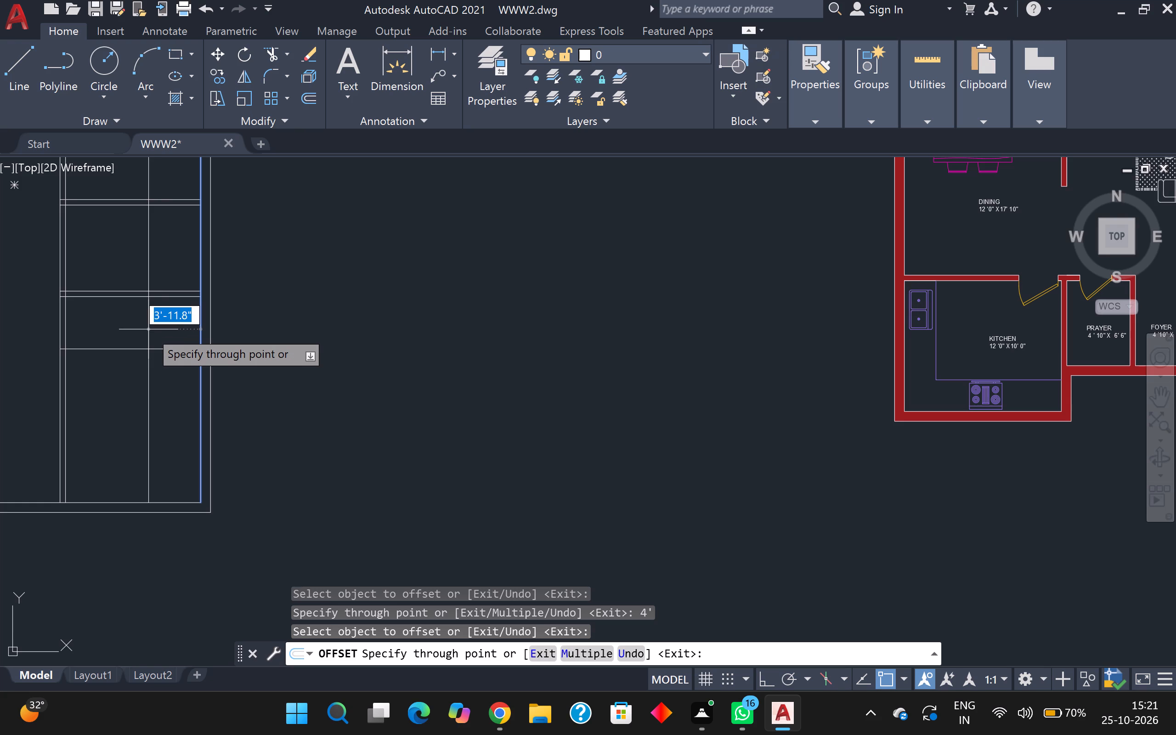
pyautogui.press('7')
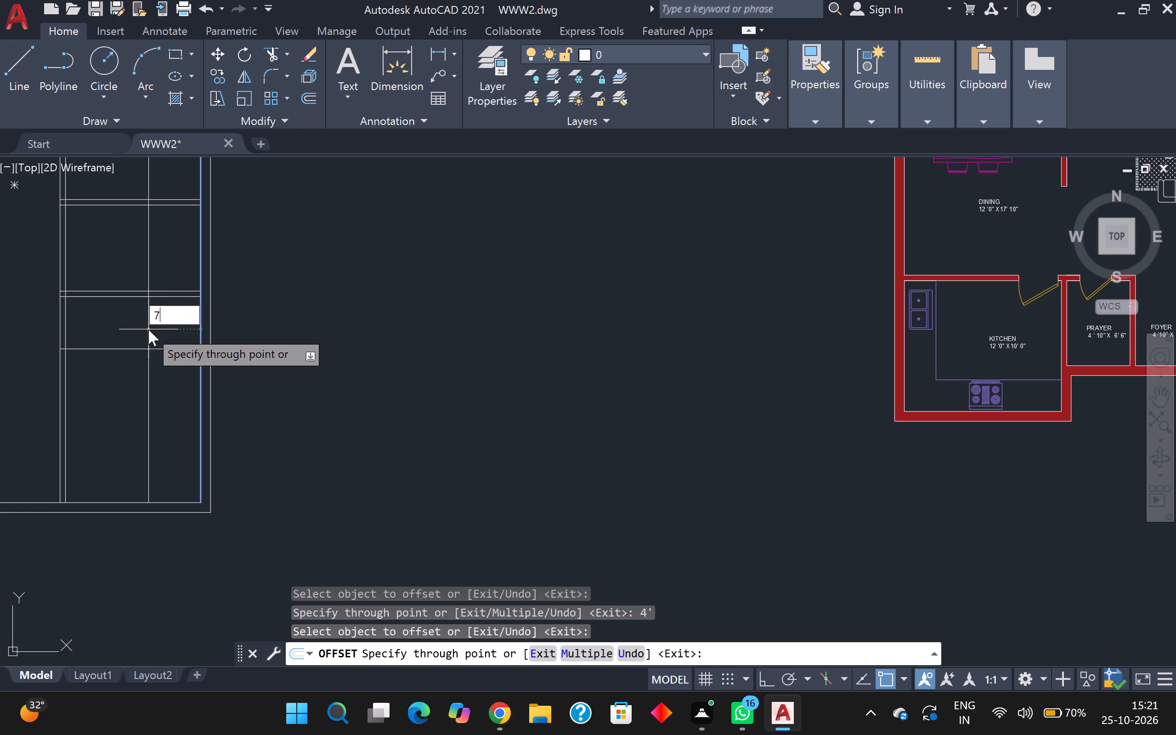
pyautogui.press("'")
pyautogui.press('Return')
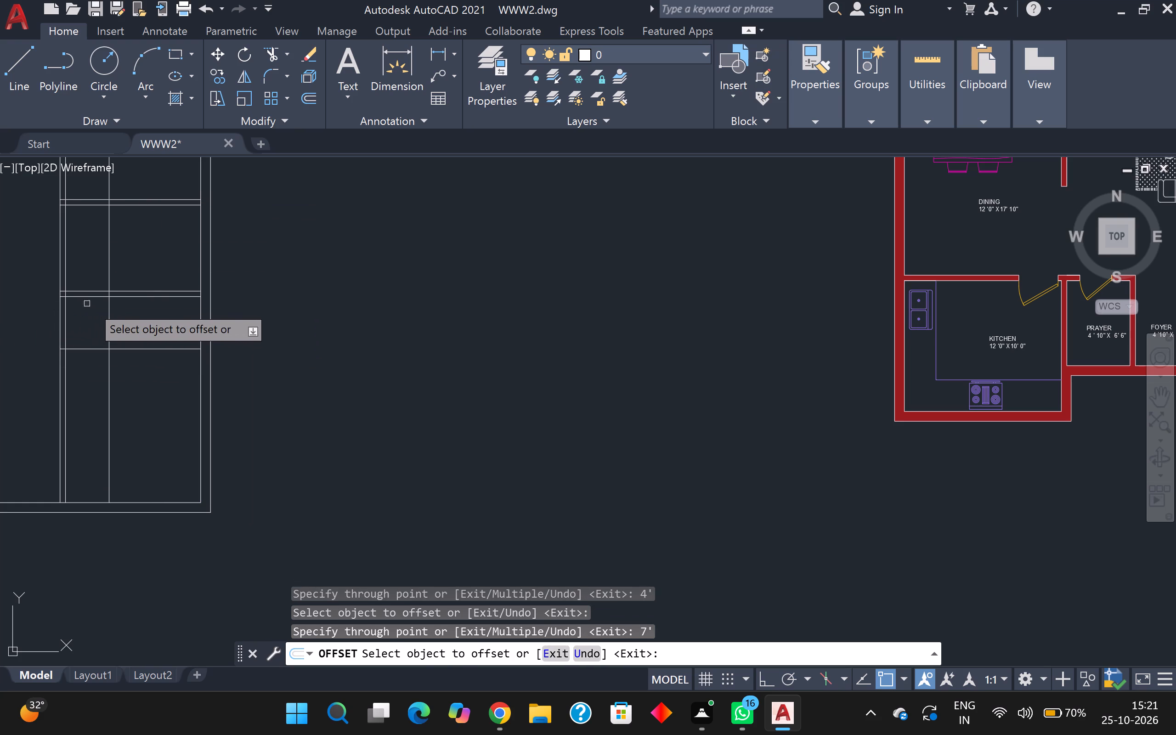
pyautogui.click(109, 317)
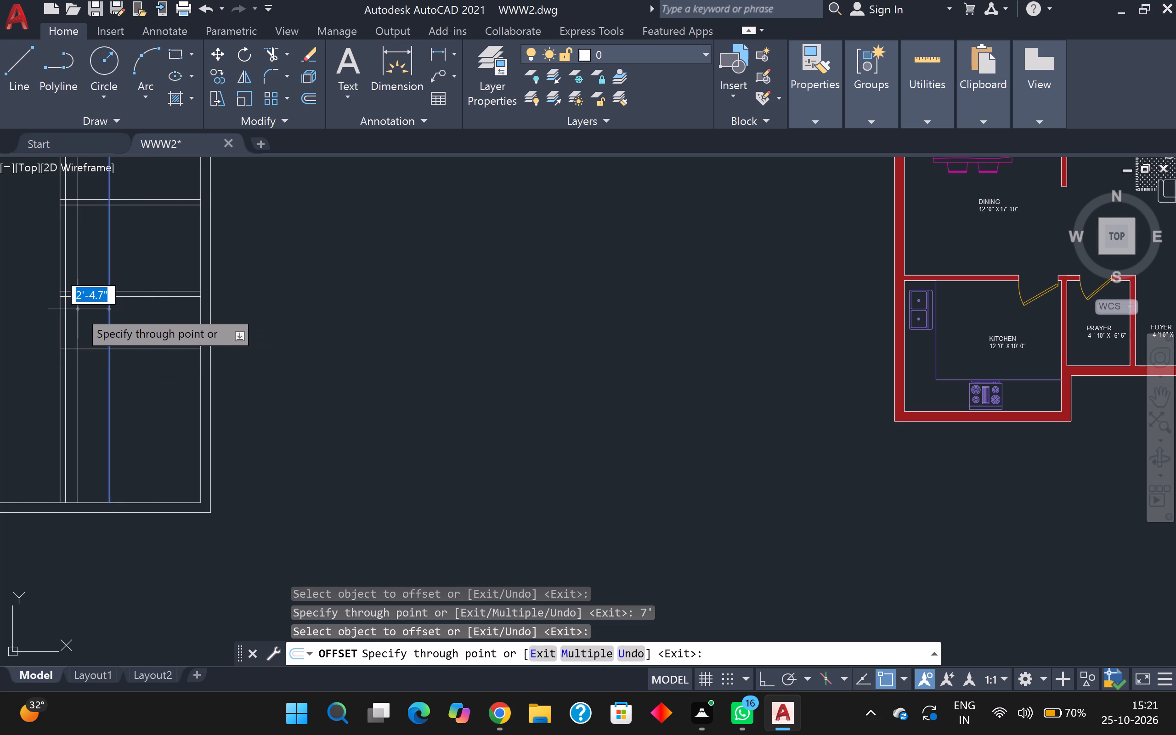
pyautogui.press('5')
pyautogui.press('Return')
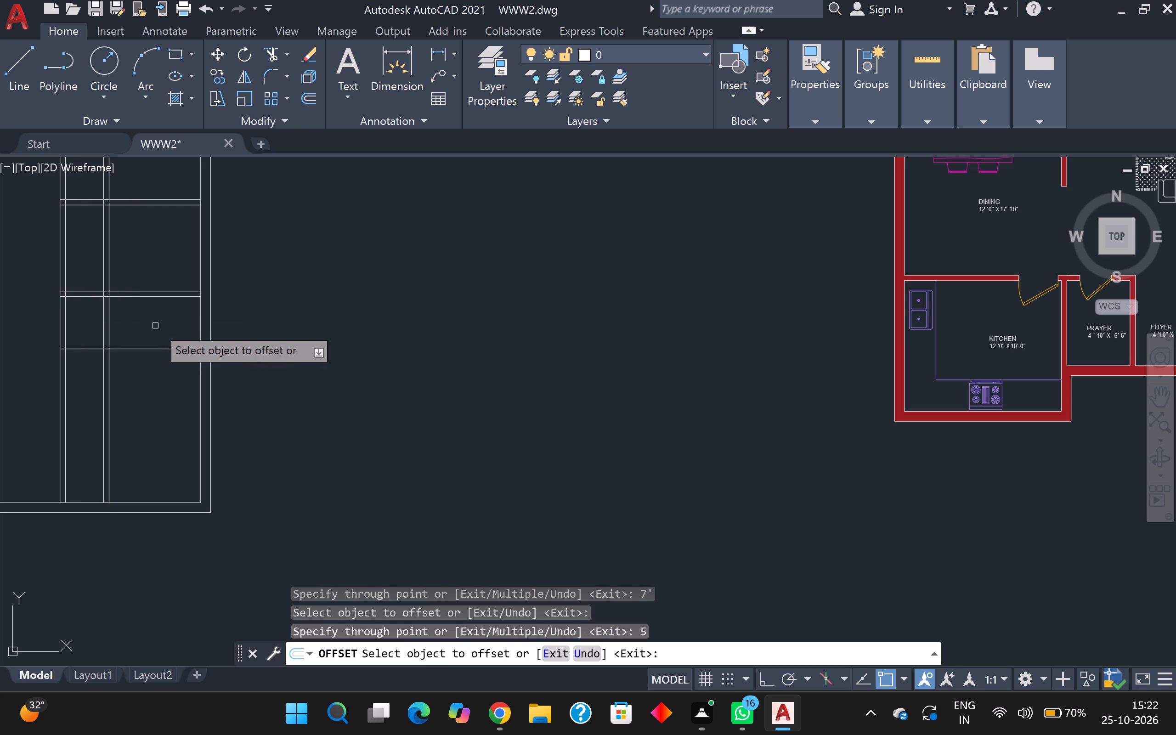
# Double the right bay's lowest horizontal line by offsetting it 5 inches downward.
pyautogui.click(134, 351)
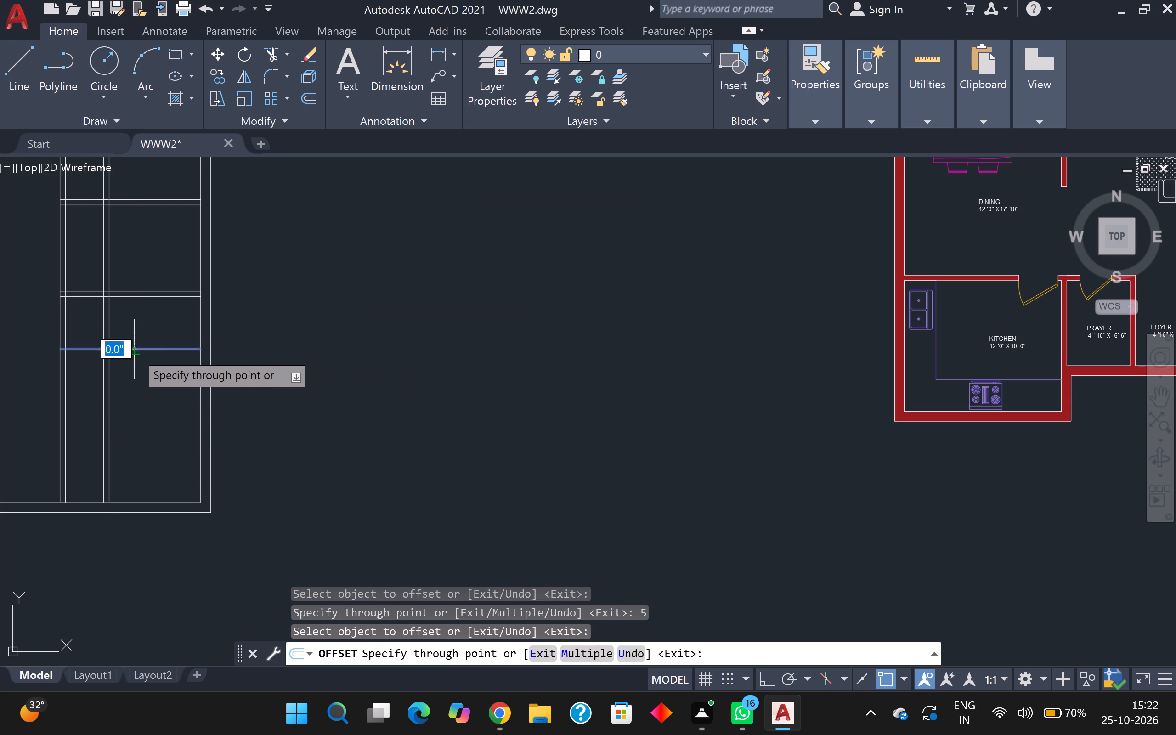
pyautogui.press('5')
pyautogui.press('Return')
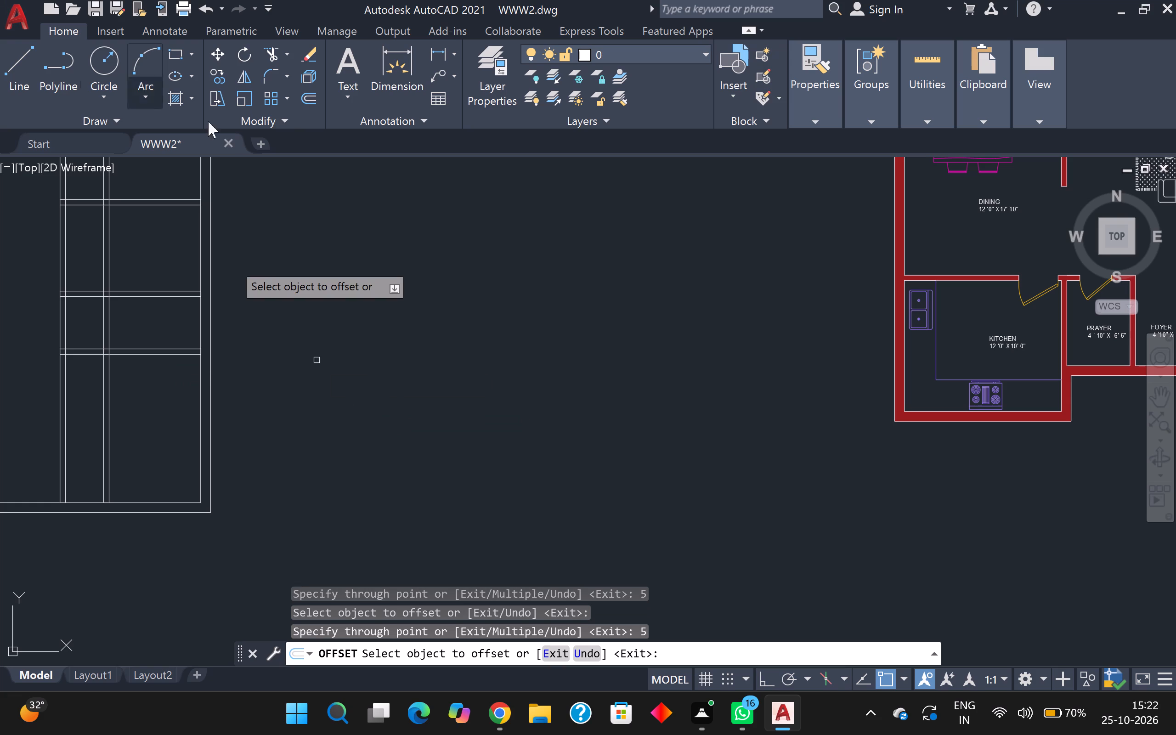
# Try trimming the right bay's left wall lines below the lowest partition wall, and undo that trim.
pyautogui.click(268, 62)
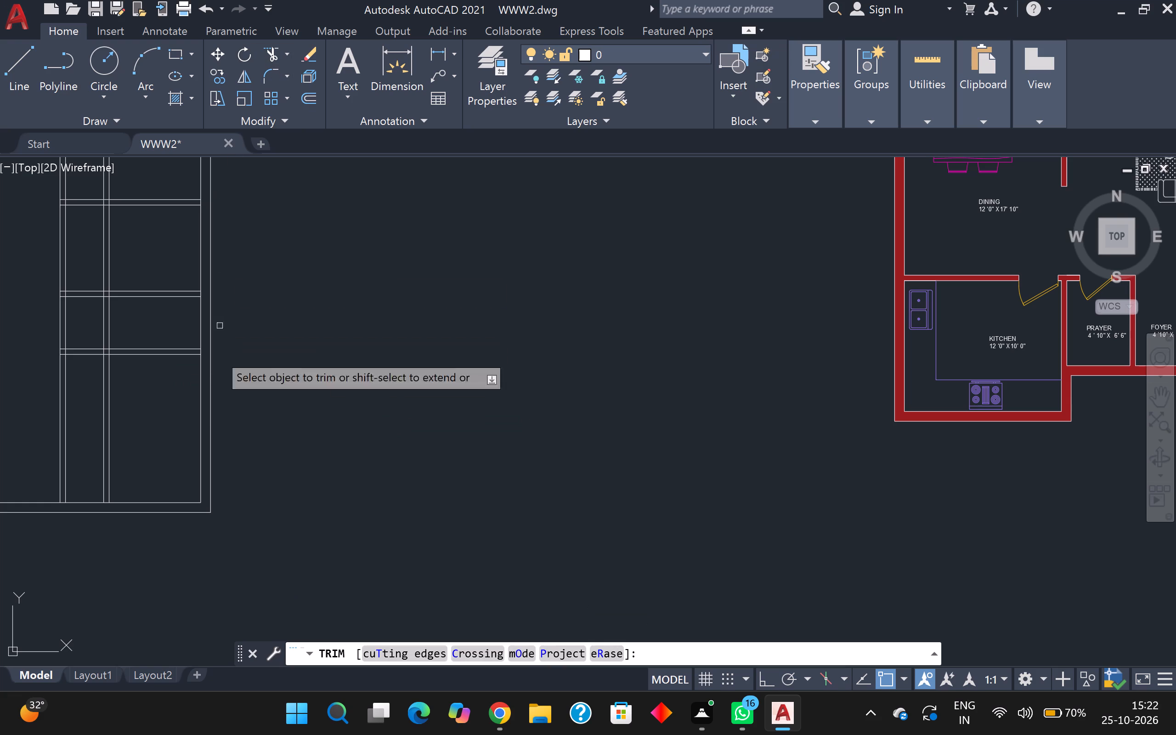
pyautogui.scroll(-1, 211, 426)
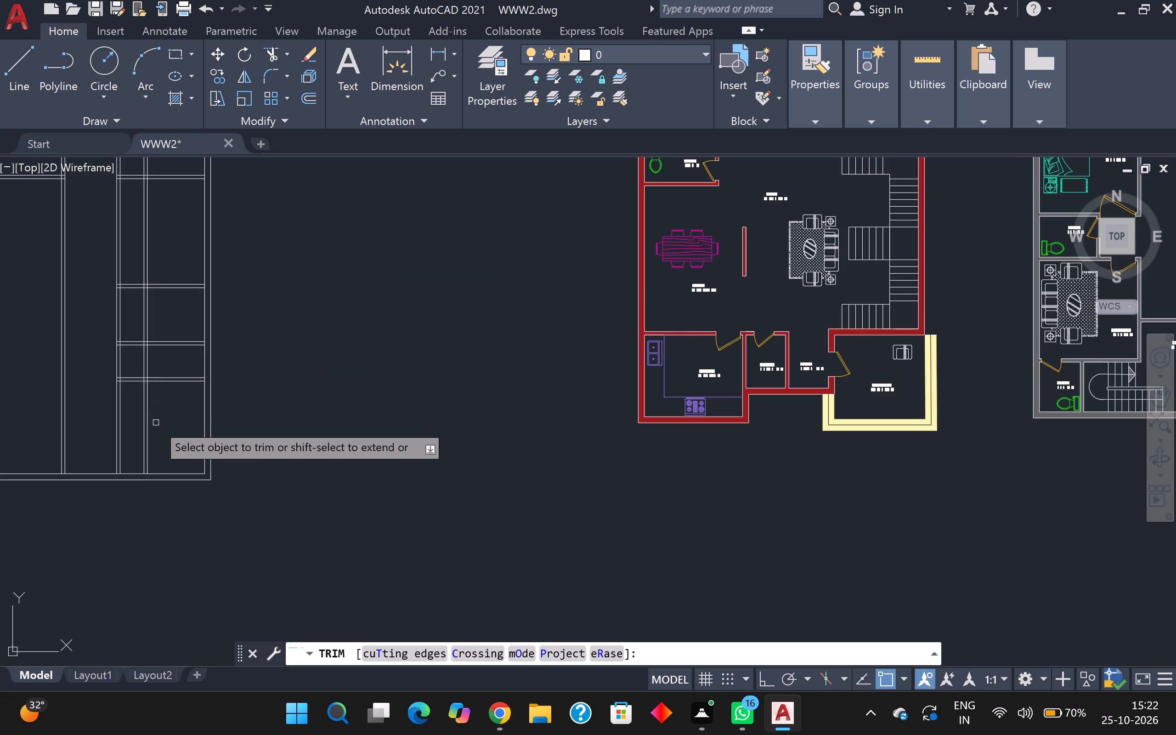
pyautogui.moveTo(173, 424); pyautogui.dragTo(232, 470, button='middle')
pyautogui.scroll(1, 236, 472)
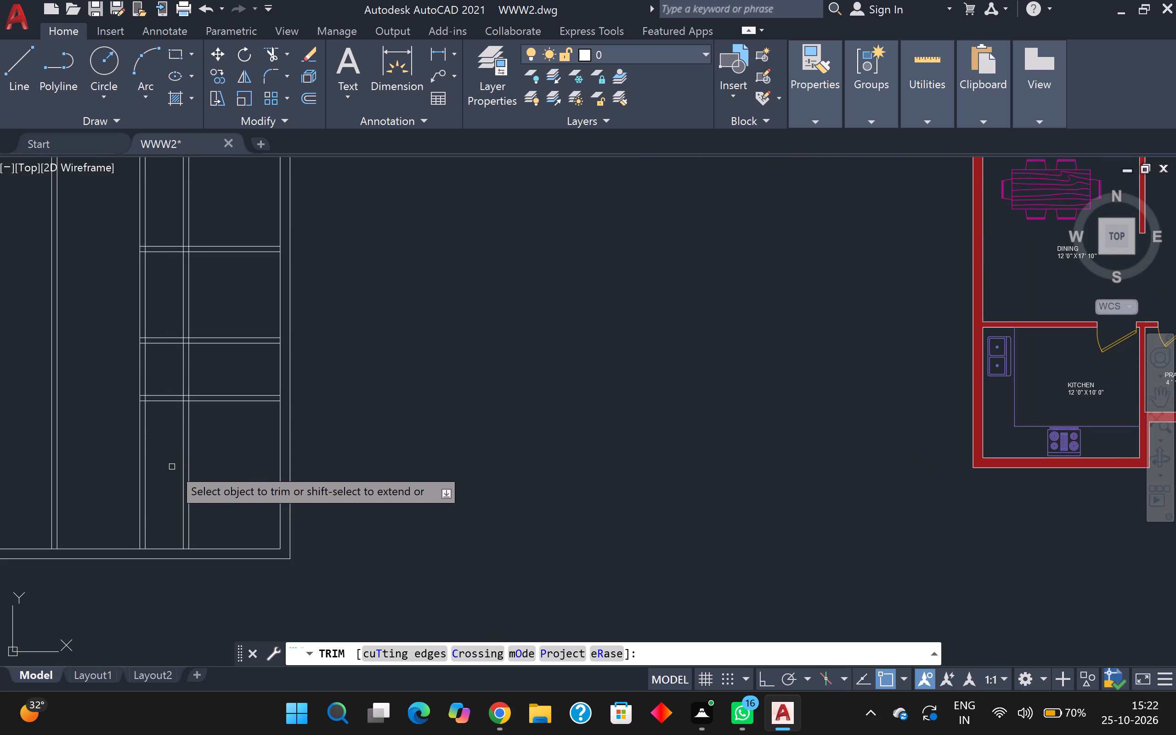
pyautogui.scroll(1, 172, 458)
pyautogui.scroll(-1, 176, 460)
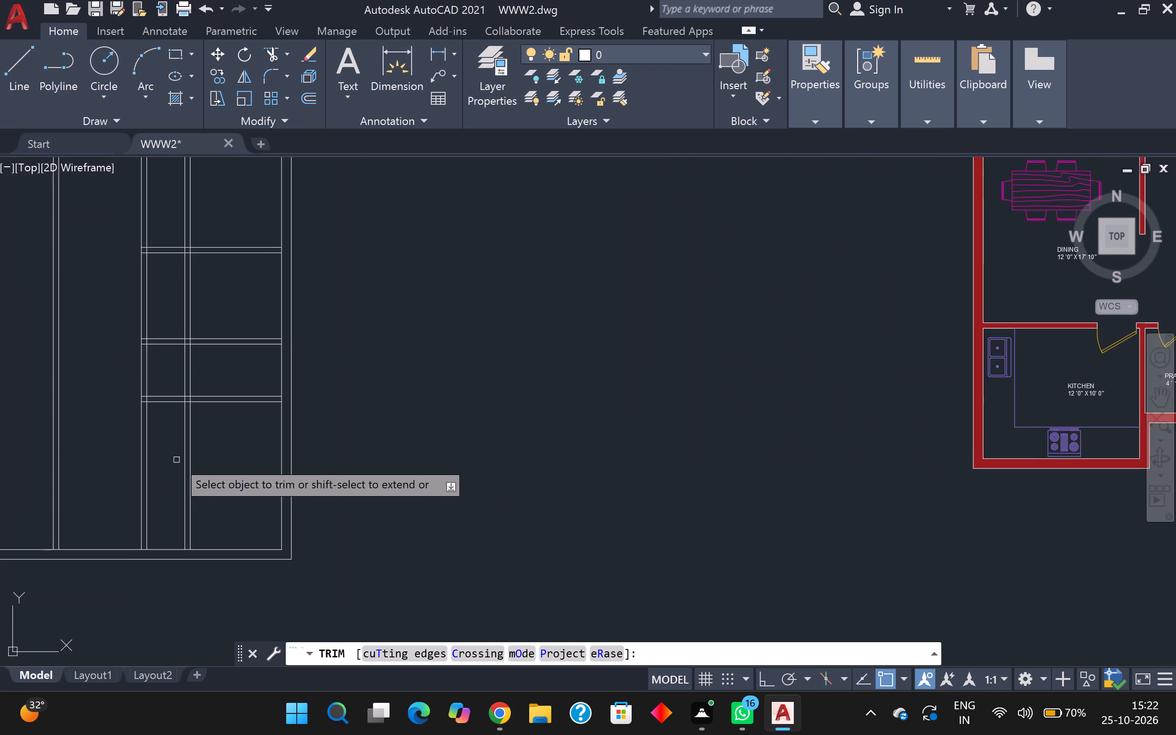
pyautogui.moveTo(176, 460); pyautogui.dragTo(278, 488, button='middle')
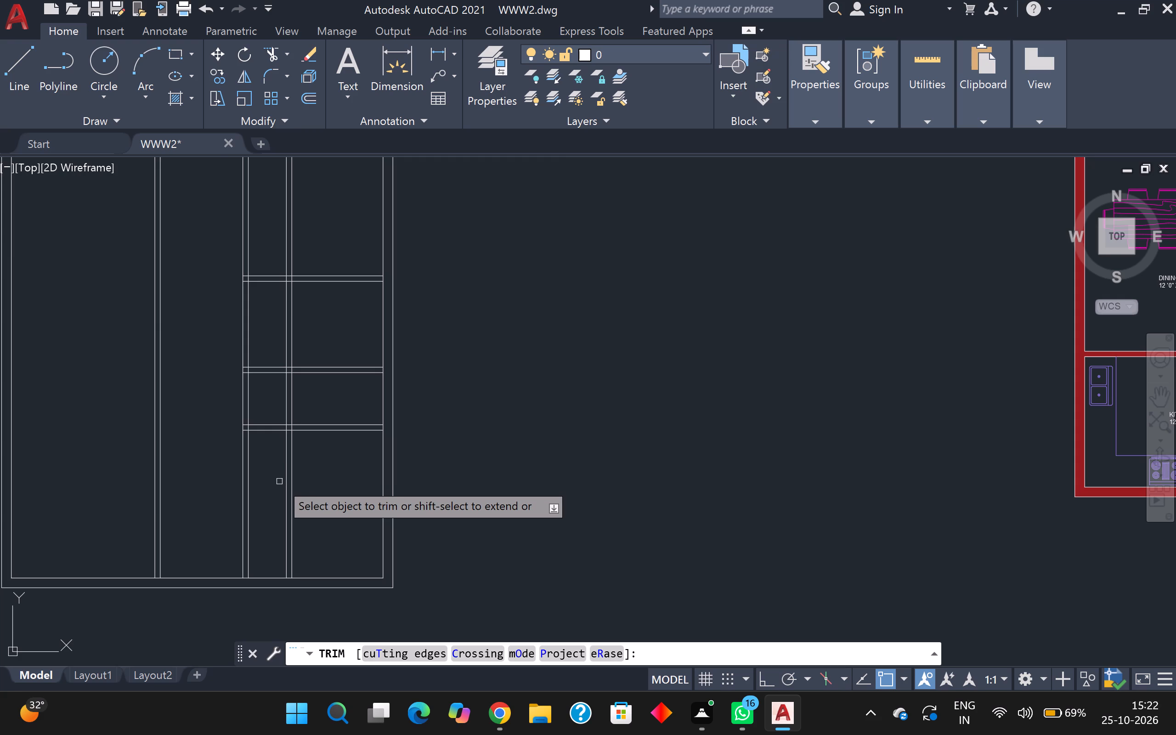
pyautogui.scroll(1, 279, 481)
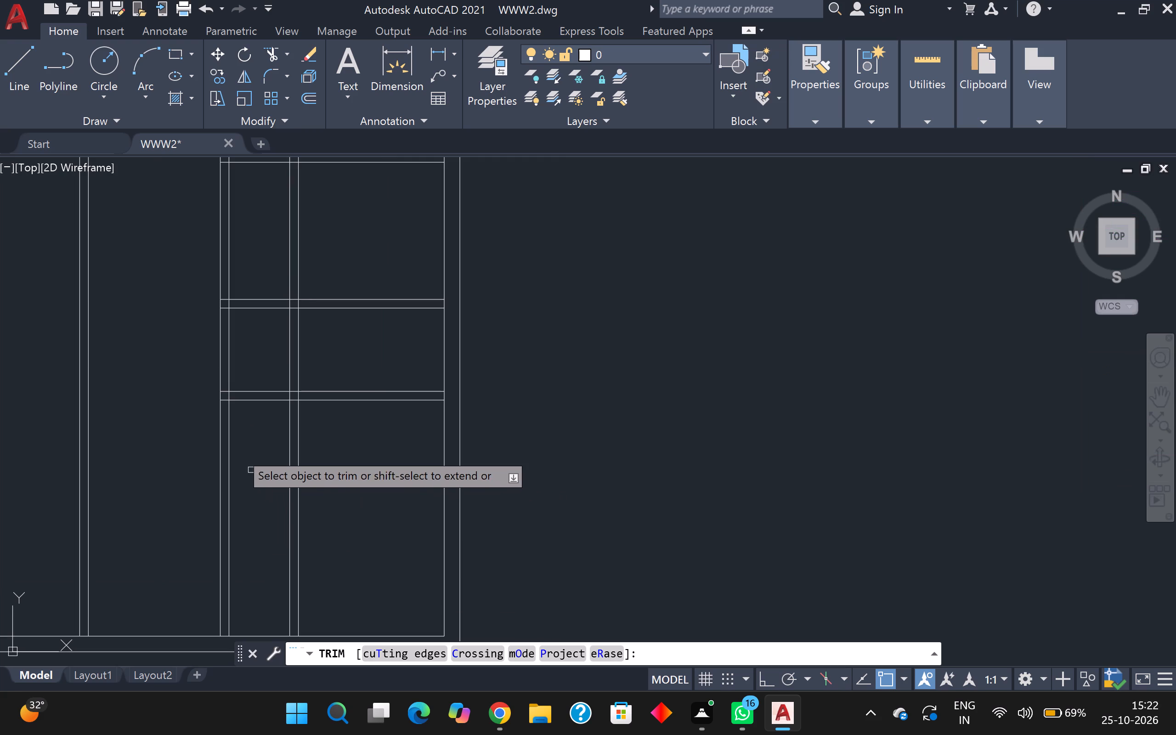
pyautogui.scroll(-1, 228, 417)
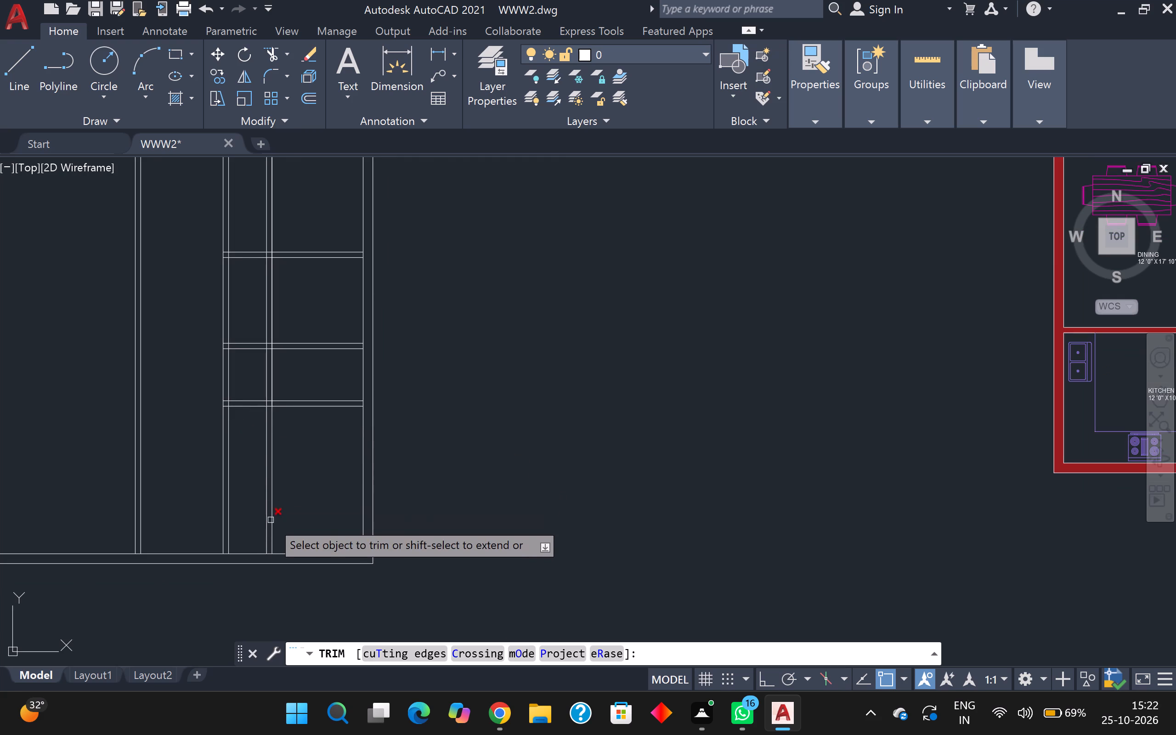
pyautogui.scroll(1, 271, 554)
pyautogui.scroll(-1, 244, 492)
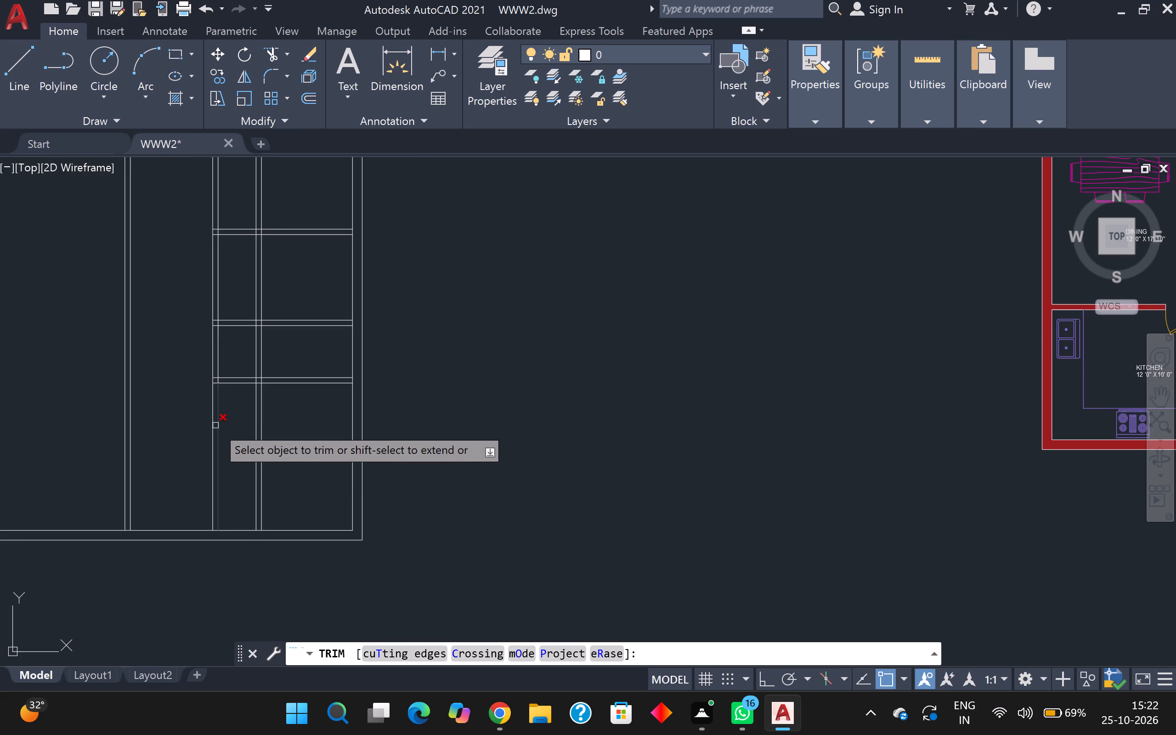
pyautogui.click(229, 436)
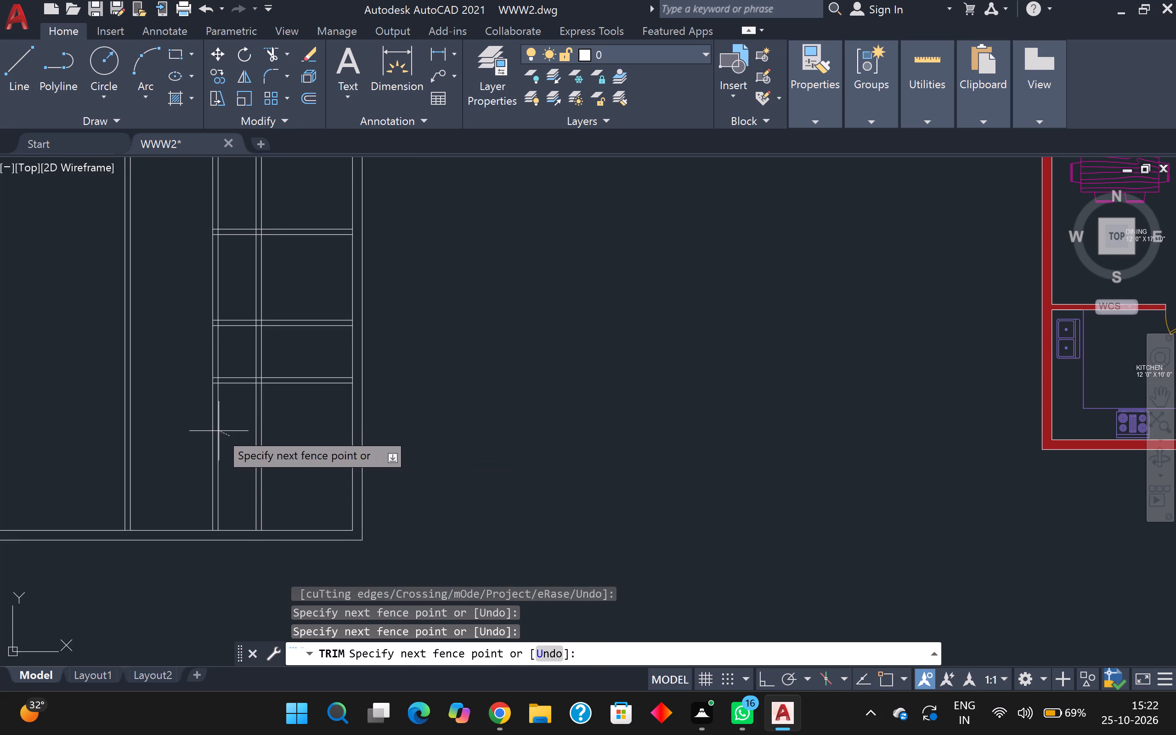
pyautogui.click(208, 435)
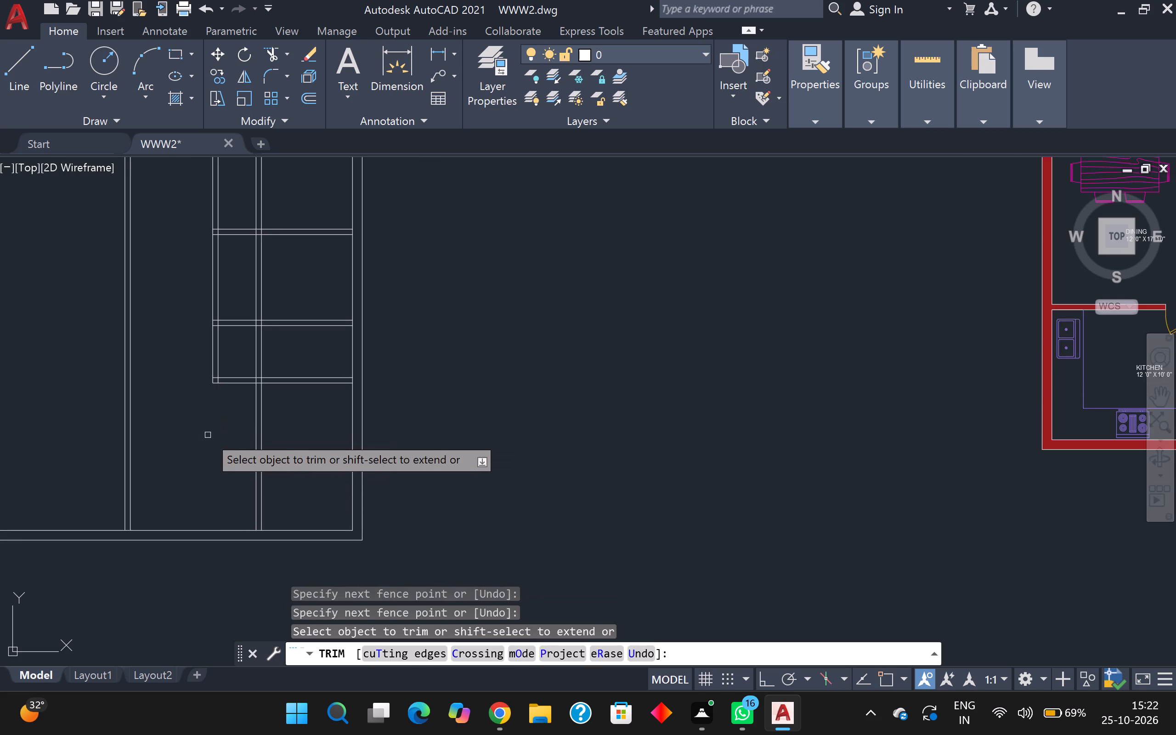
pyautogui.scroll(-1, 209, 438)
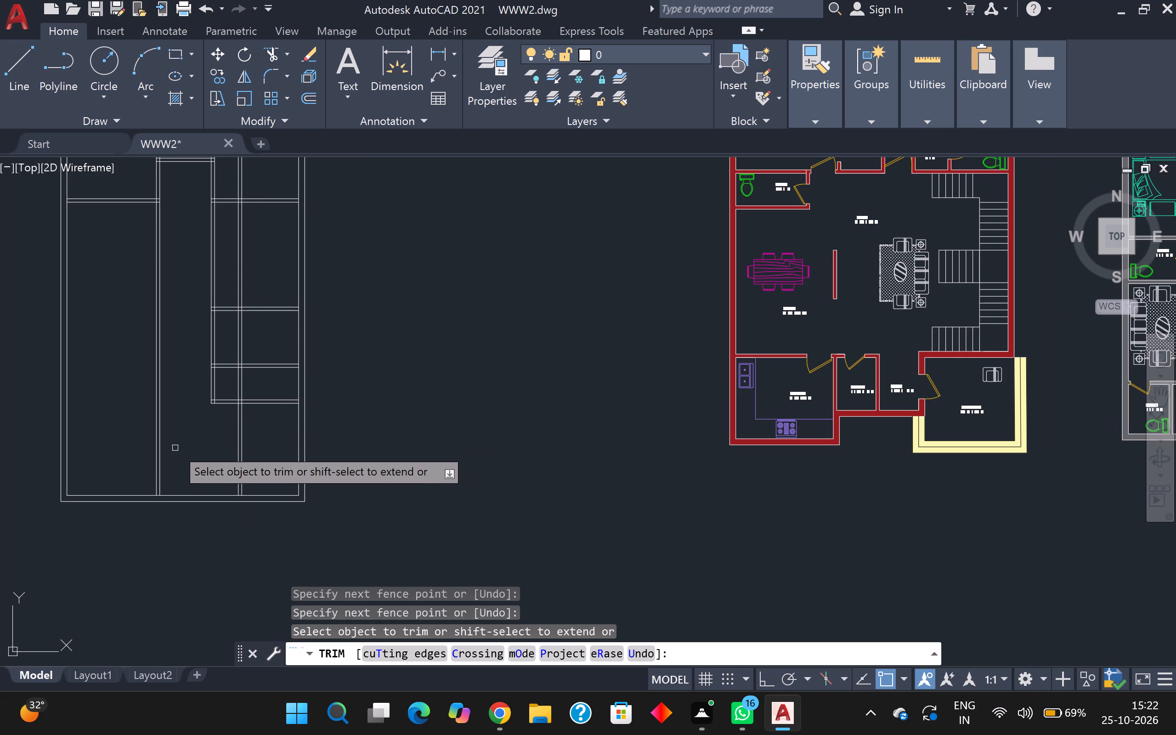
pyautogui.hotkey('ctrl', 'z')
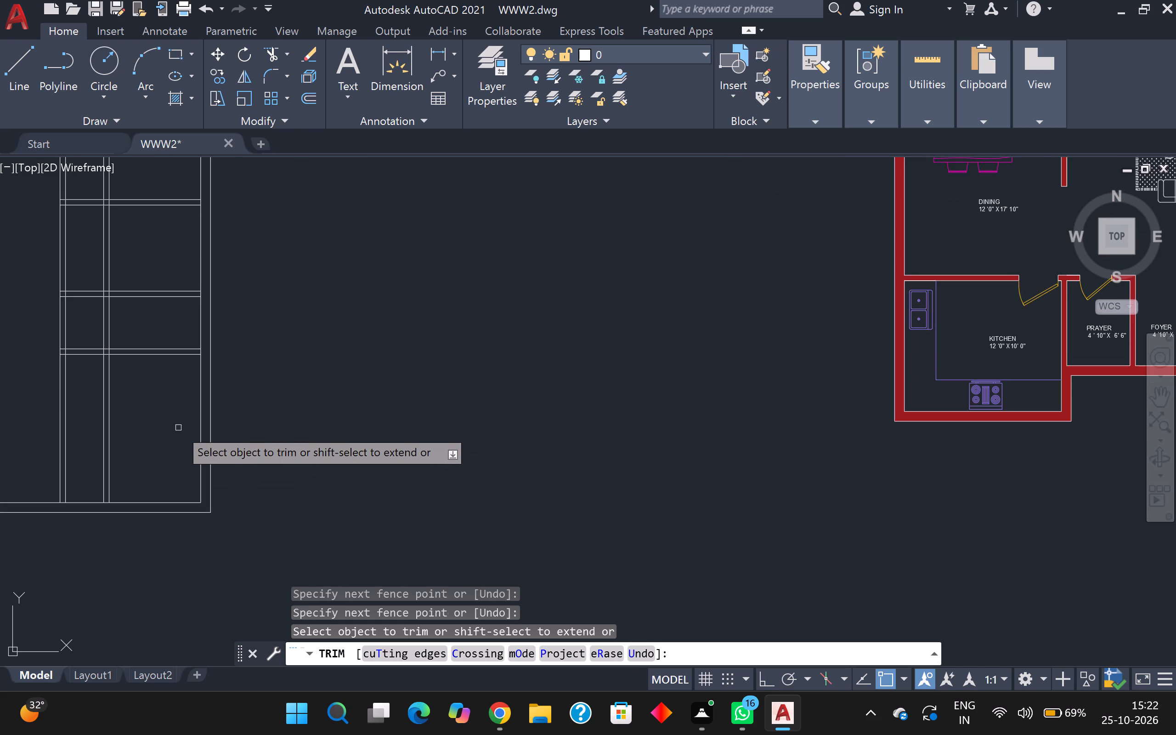
# Trim away the new vertical double-line wall below the right bay's lowest partition wall.
pyautogui.scroll(-1, 173, 429)
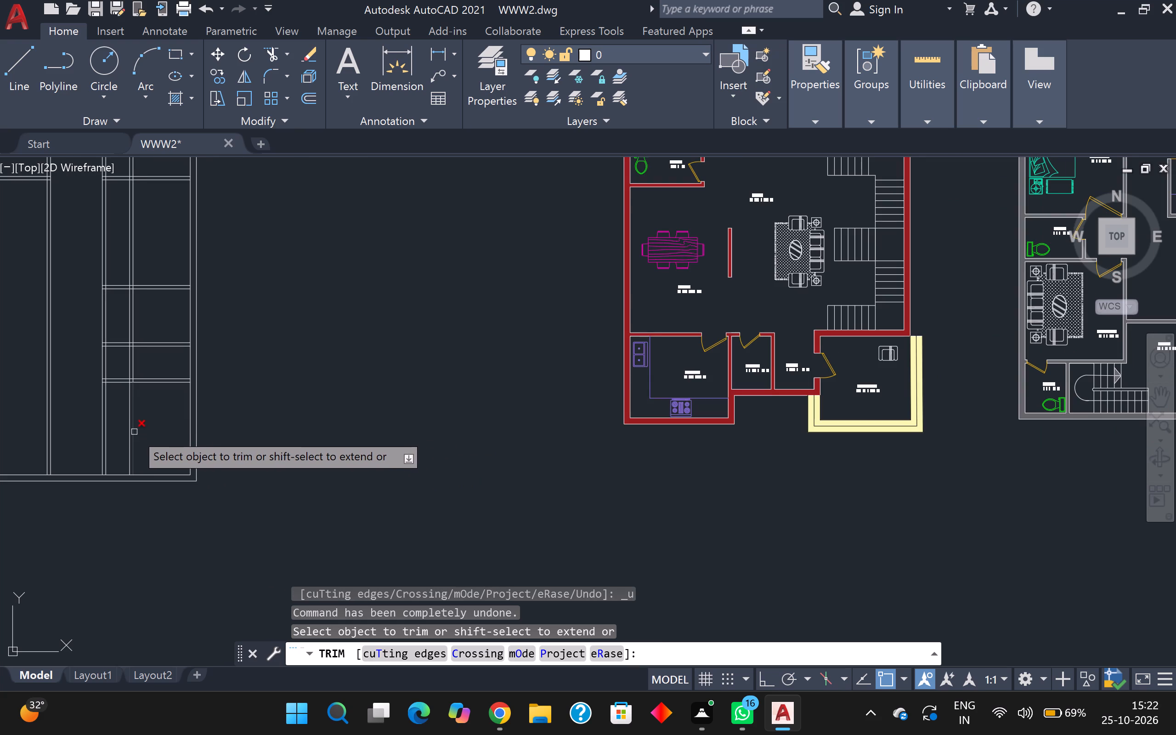
pyautogui.click(134, 432)
pyautogui.click(124, 421)
pyautogui.click(131, 426)
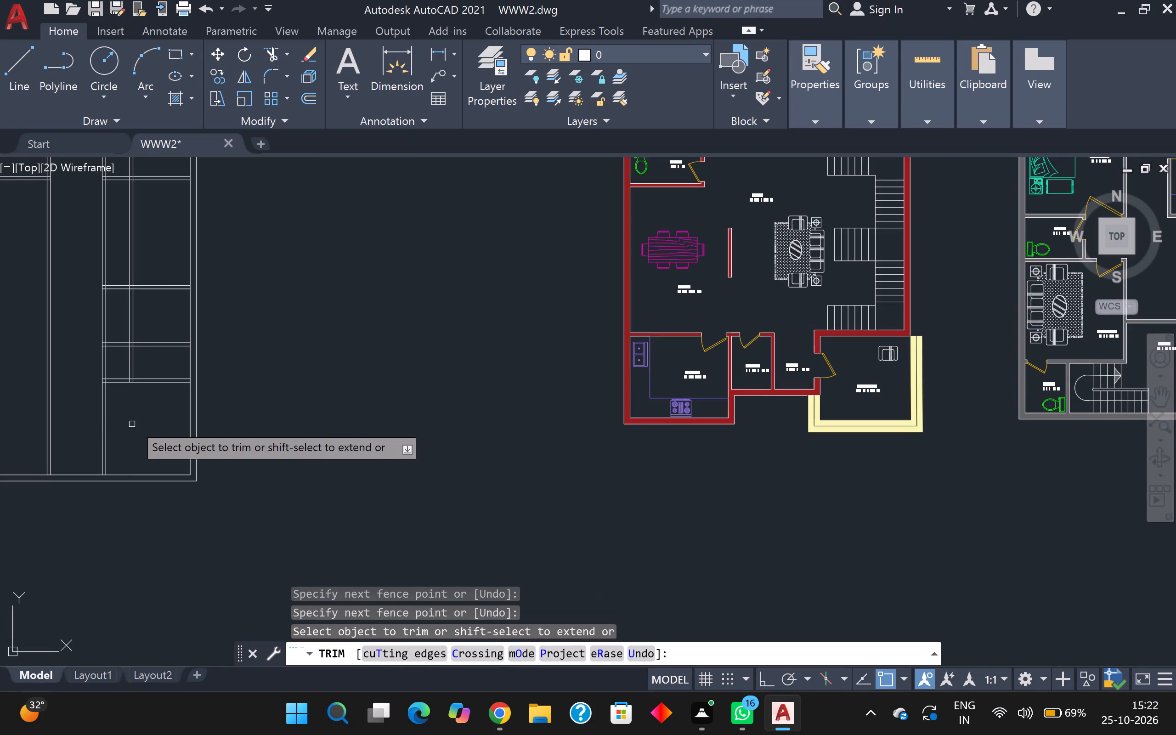
# Trim the new vertical wall's two lines out of the room directly above the 4' deep space in the right bay.
pyautogui.scroll(1, 124, 397)
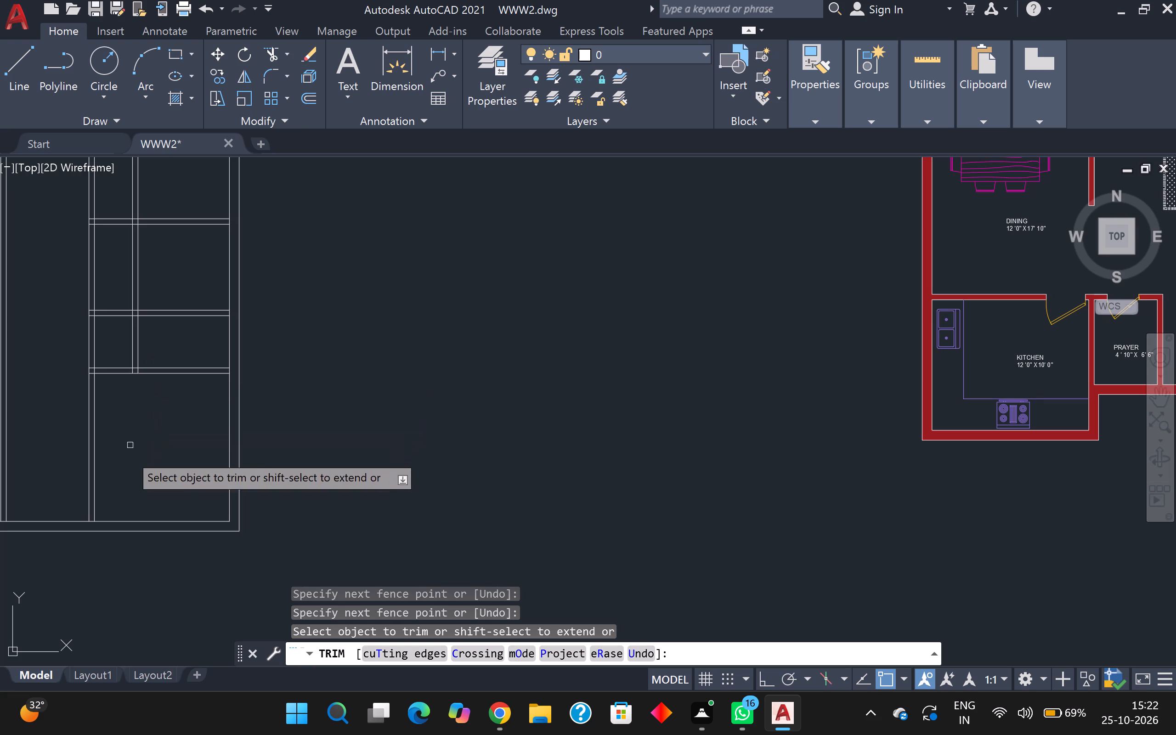
pyautogui.scroll(-1, 125, 339)
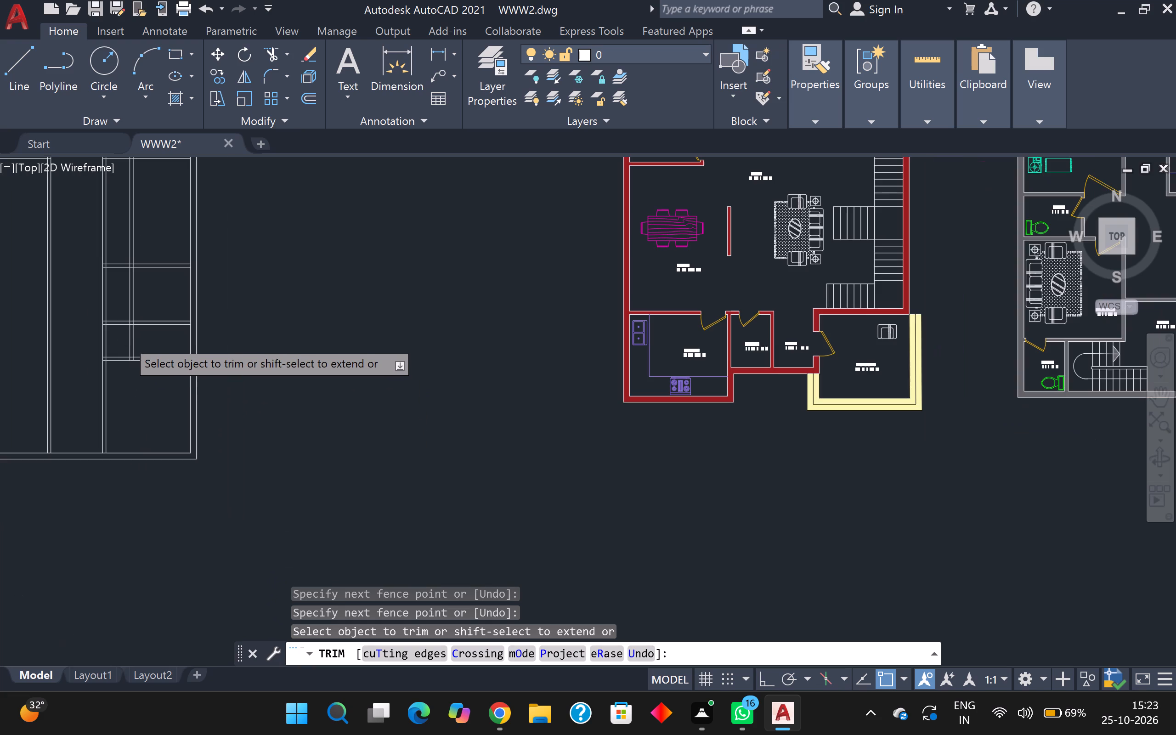
pyautogui.scroll(-1, 168, 358)
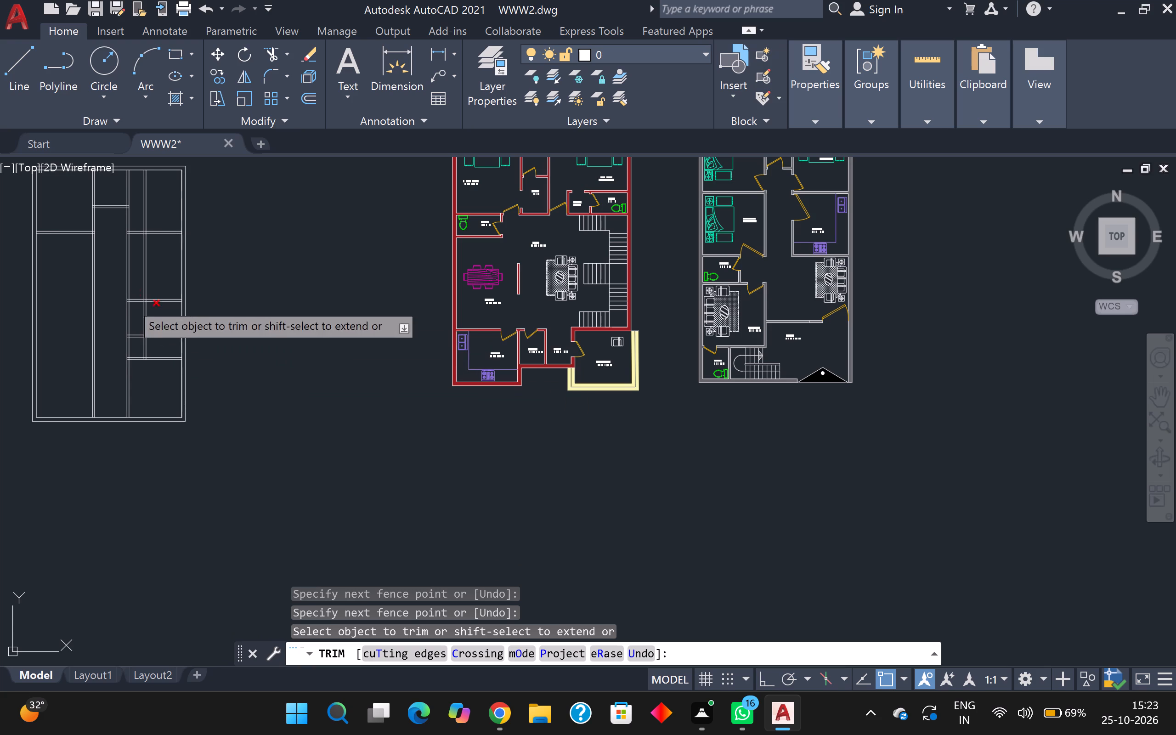
pyautogui.scroll(3, 145, 331)
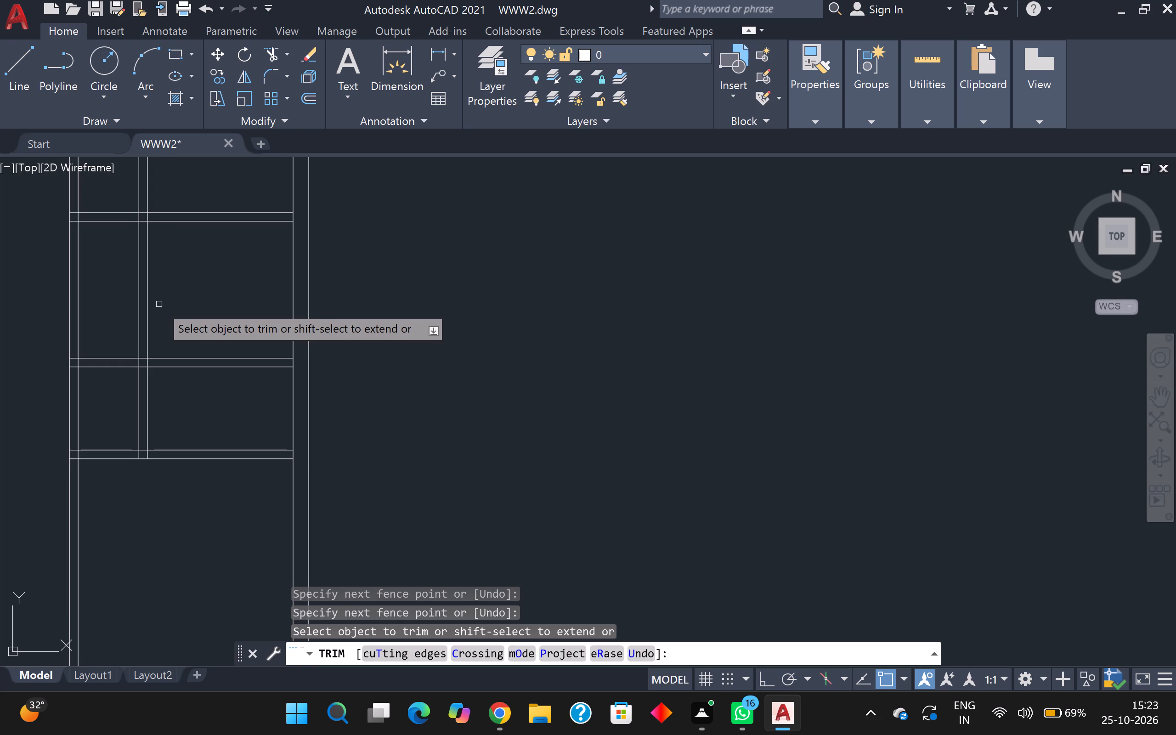
pyautogui.click(126, 310)
pyautogui.click(168, 305)
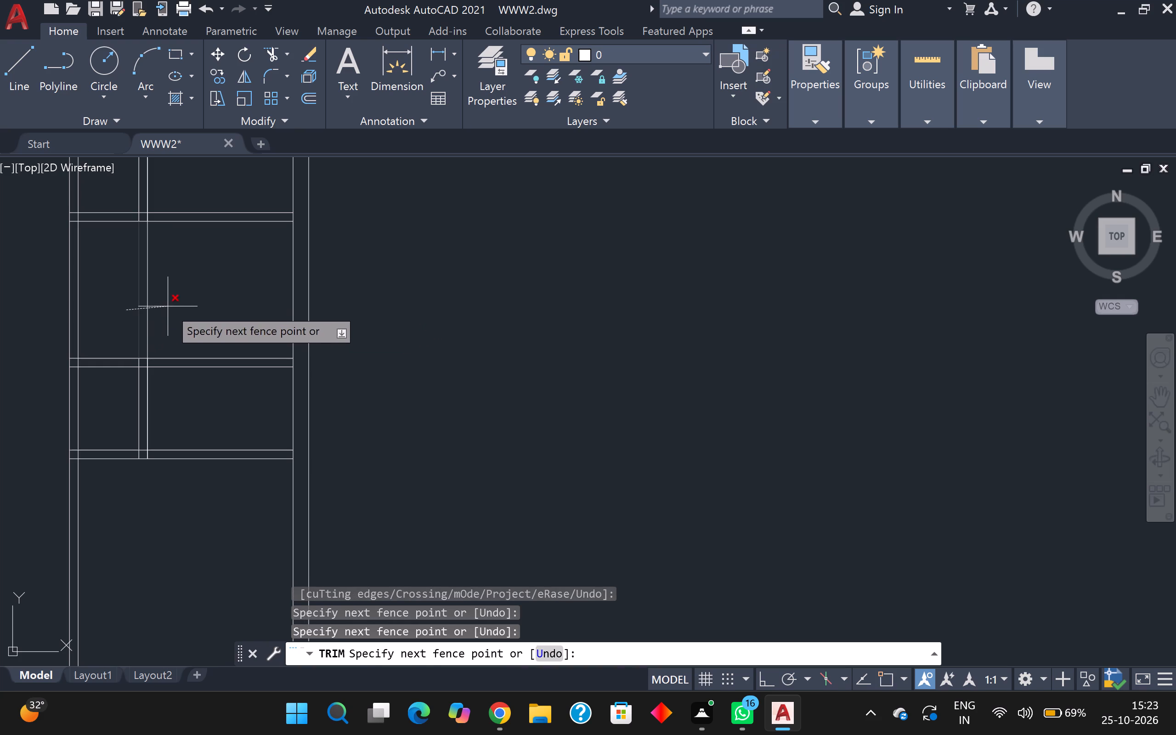
pyautogui.scroll(-1, 167, 305)
pyautogui.moveTo(170, 304); pyautogui.dragTo(152, 414, button='middle')
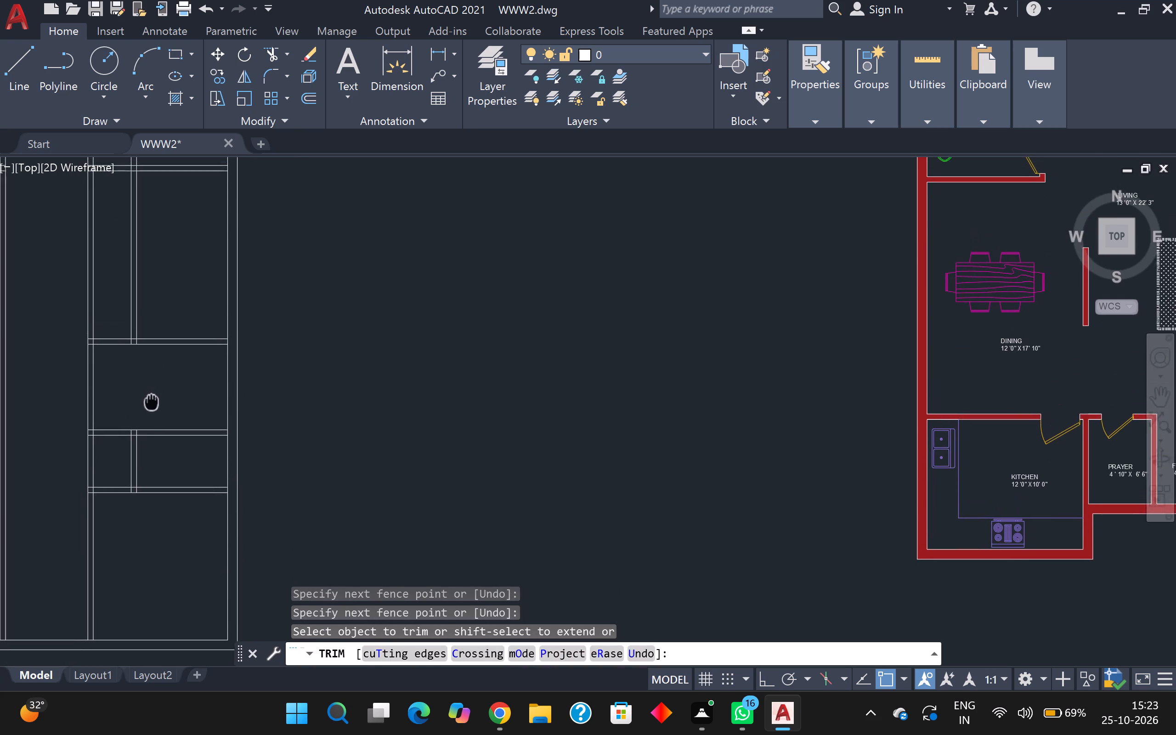
pyautogui.moveTo(152, 414); pyautogui.dragTo(183, 530, button='middle')
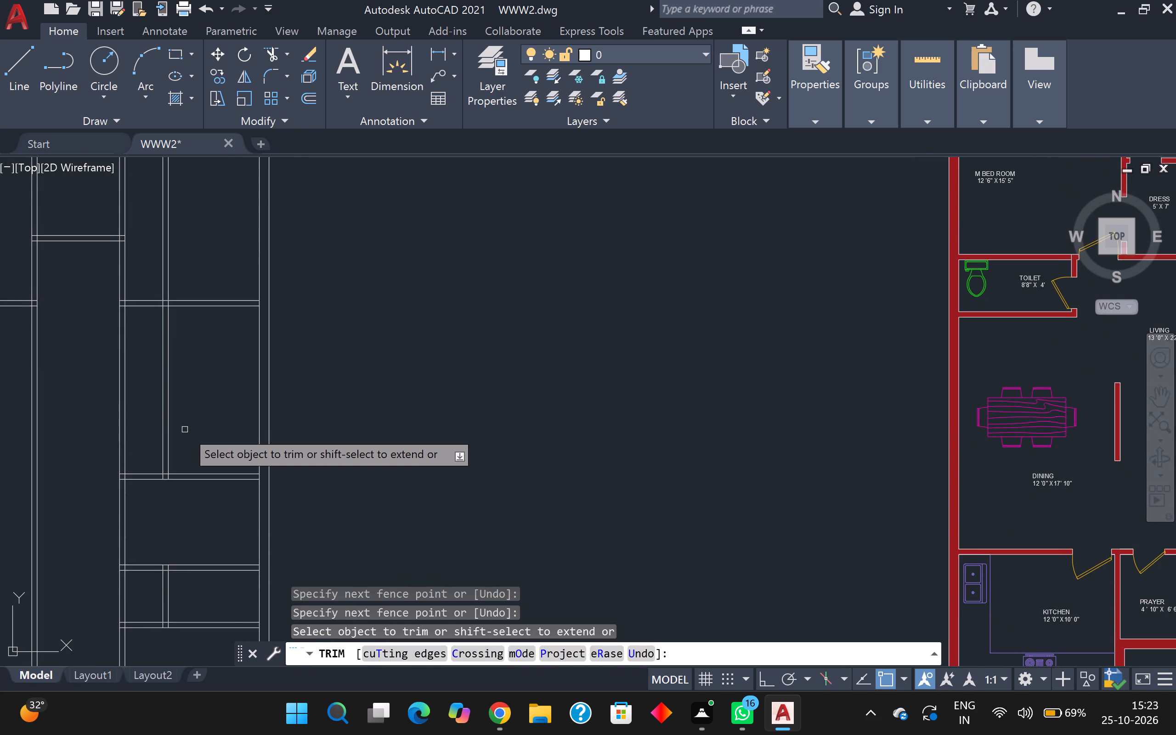
pyautogui.press('Escape')
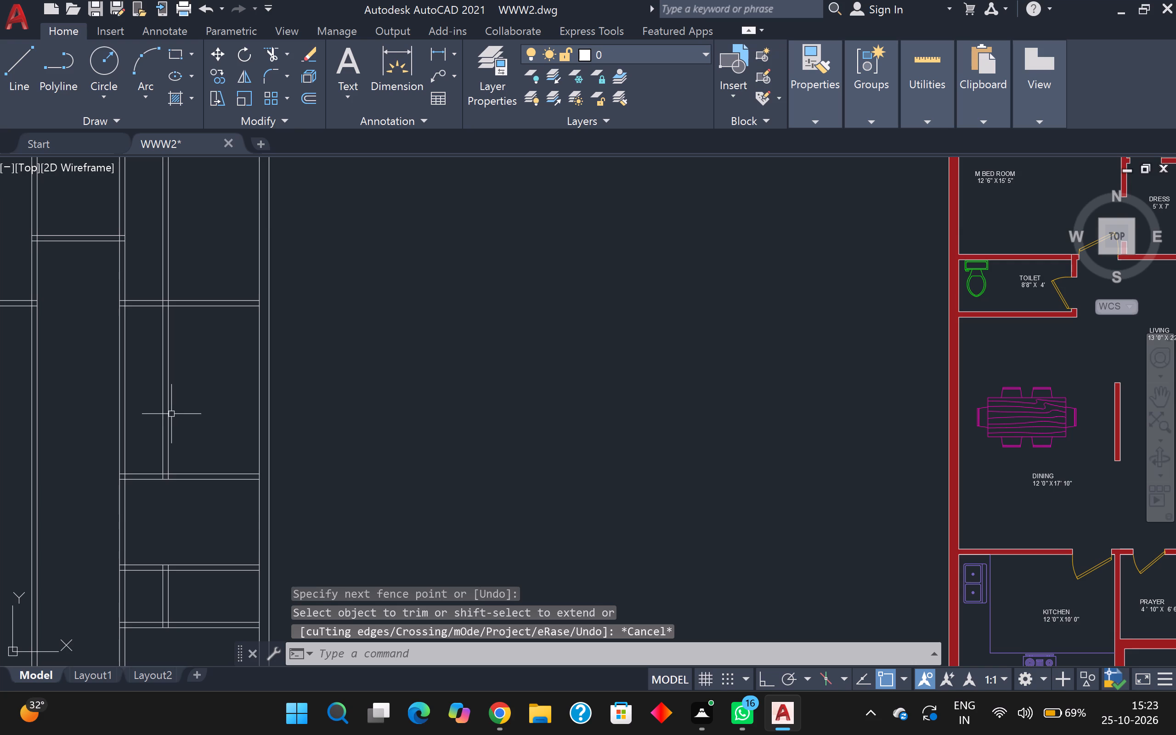
# Erase the two remaining upper lines of the new vertical wall, keeping only its short piece in the 4' deep space.
pyautogui.click(170, 414)
pyautogui.click(160, 424)
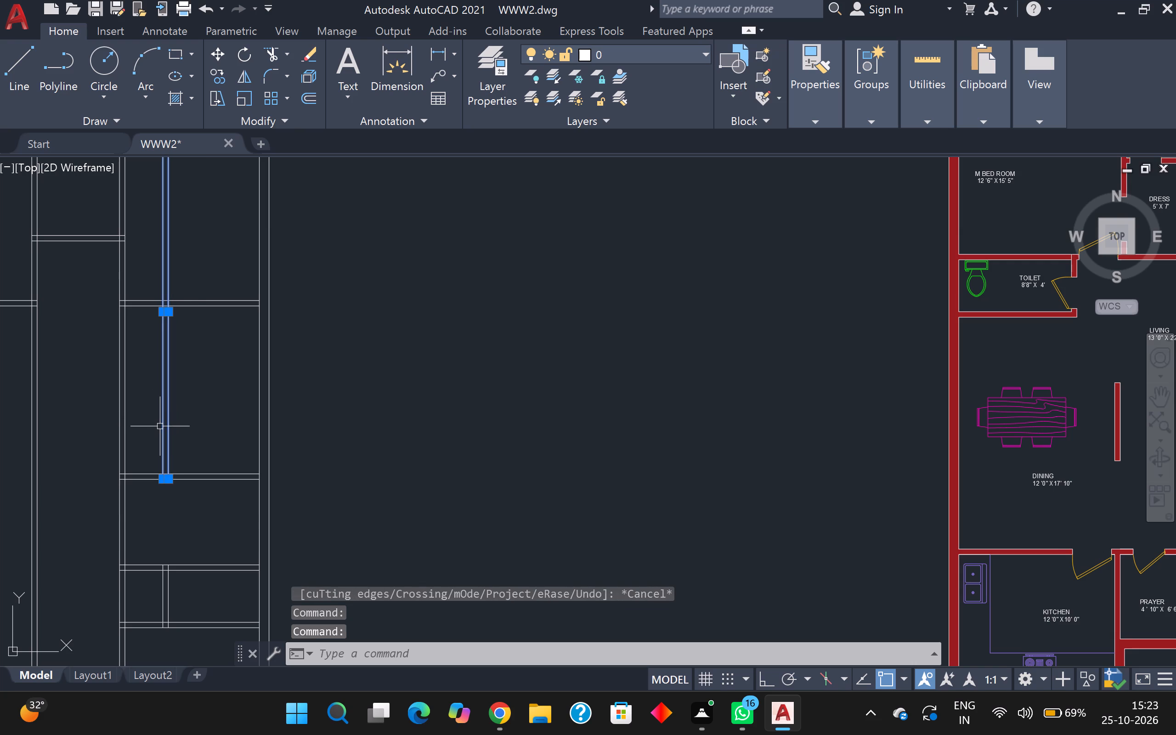
pyautogui.press('Delete')
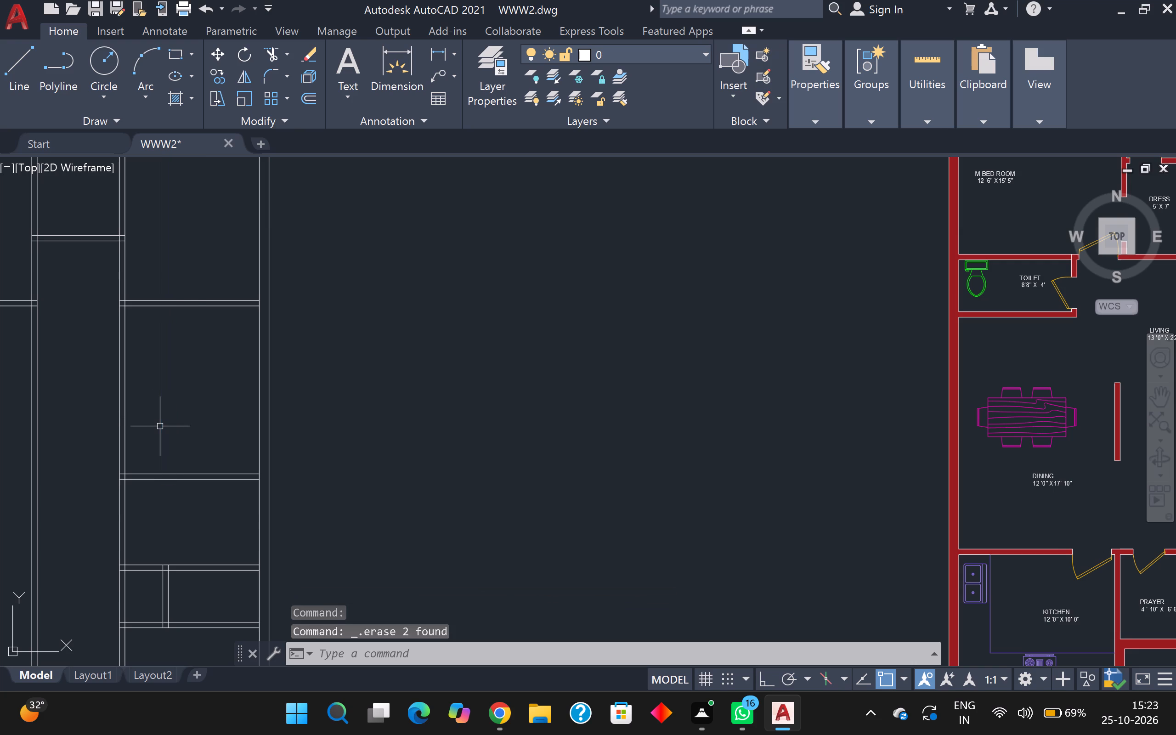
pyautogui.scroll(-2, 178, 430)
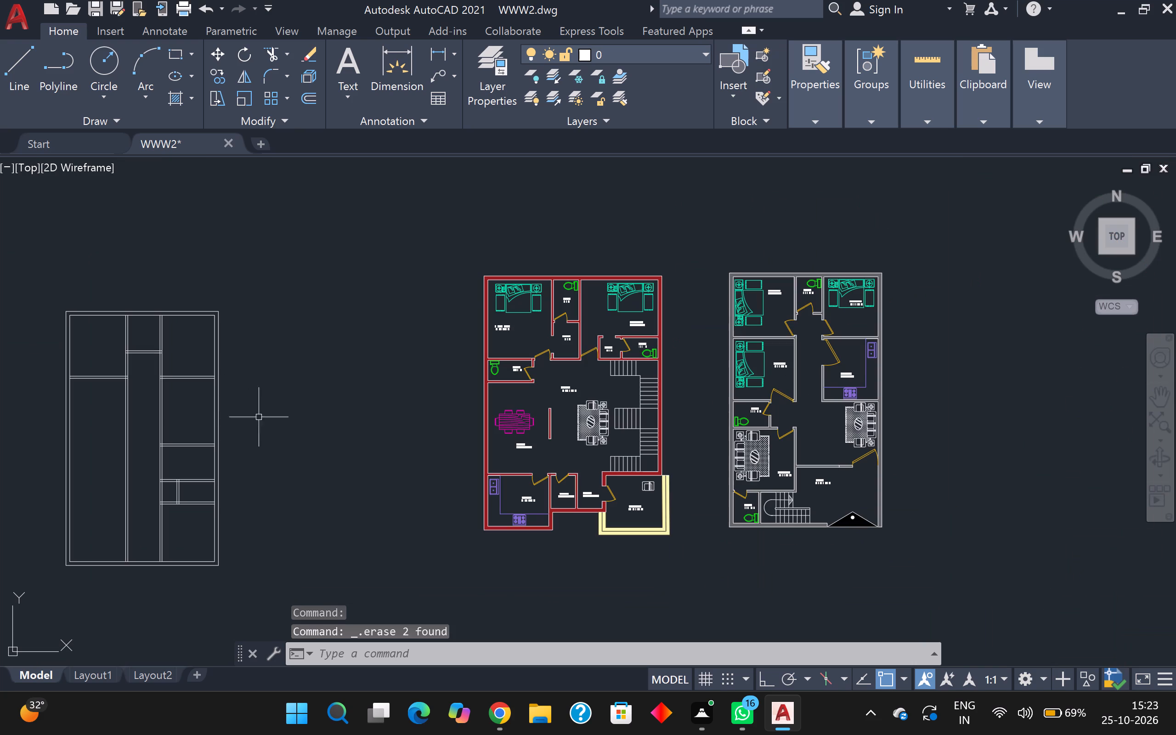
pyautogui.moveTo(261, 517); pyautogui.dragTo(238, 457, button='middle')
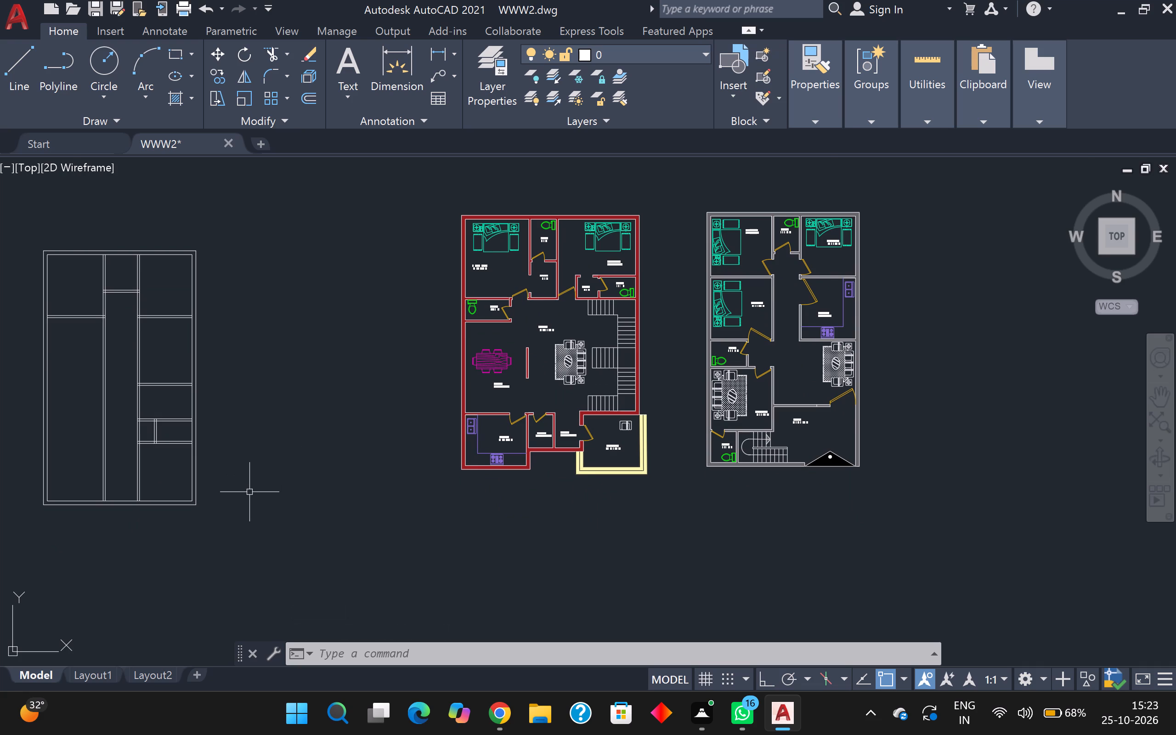
# Offset the bottom outer wall's inner line 12' upward into the new plan.
pyautogui.scroll(1, 249, 492)
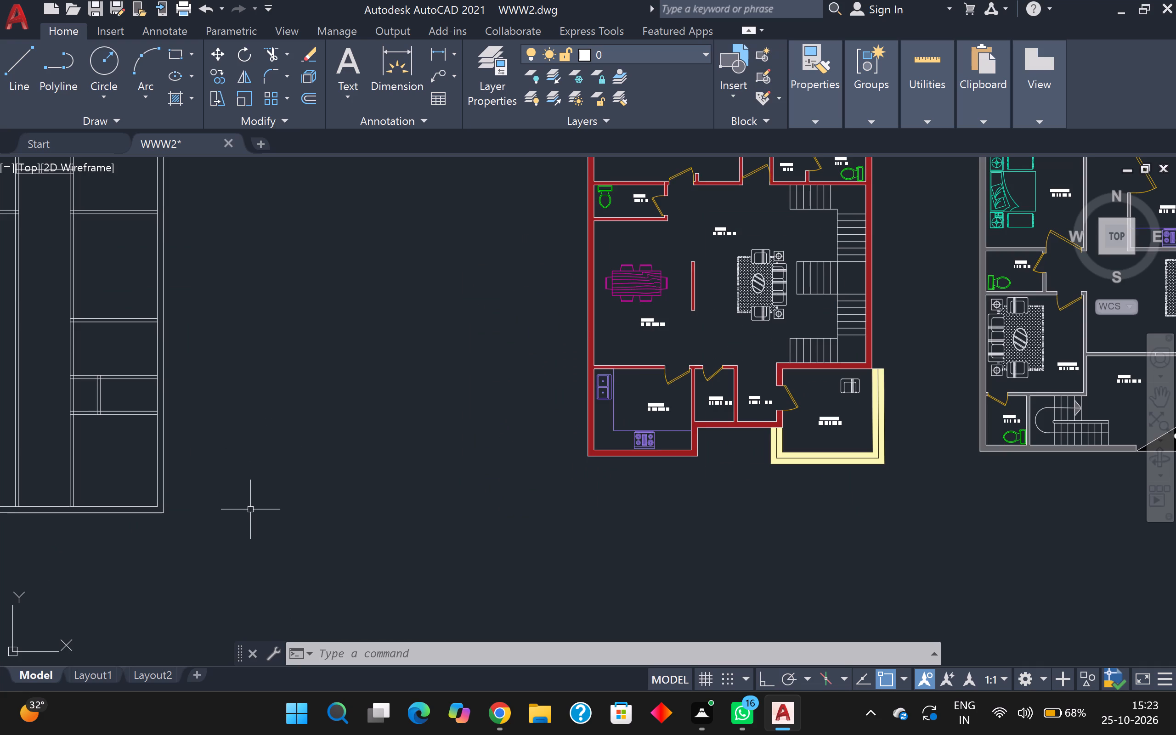
pyautogui.press('o')
pyautogui.press('Return')
pyautogui.press('Return')
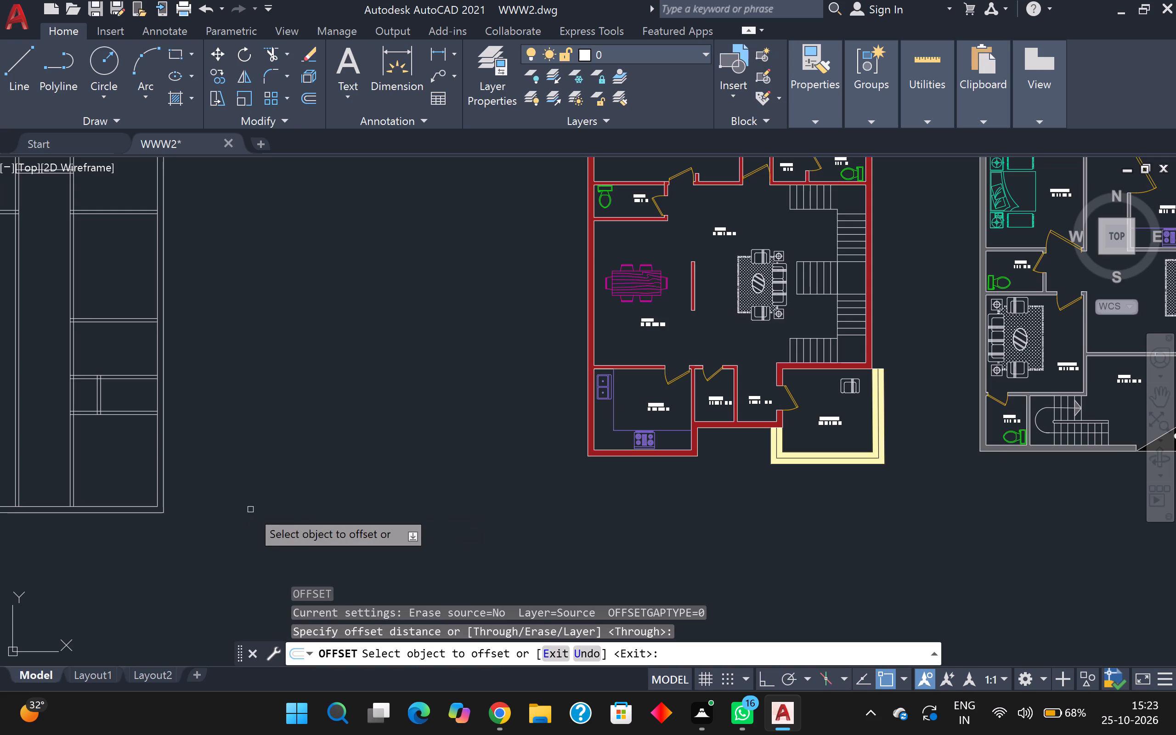
pyautogui.scroll(-1, 143, 0)
pyautogui.scroll(-1, 10, 11)
pyautogui.scroll(-1, 171, 257)
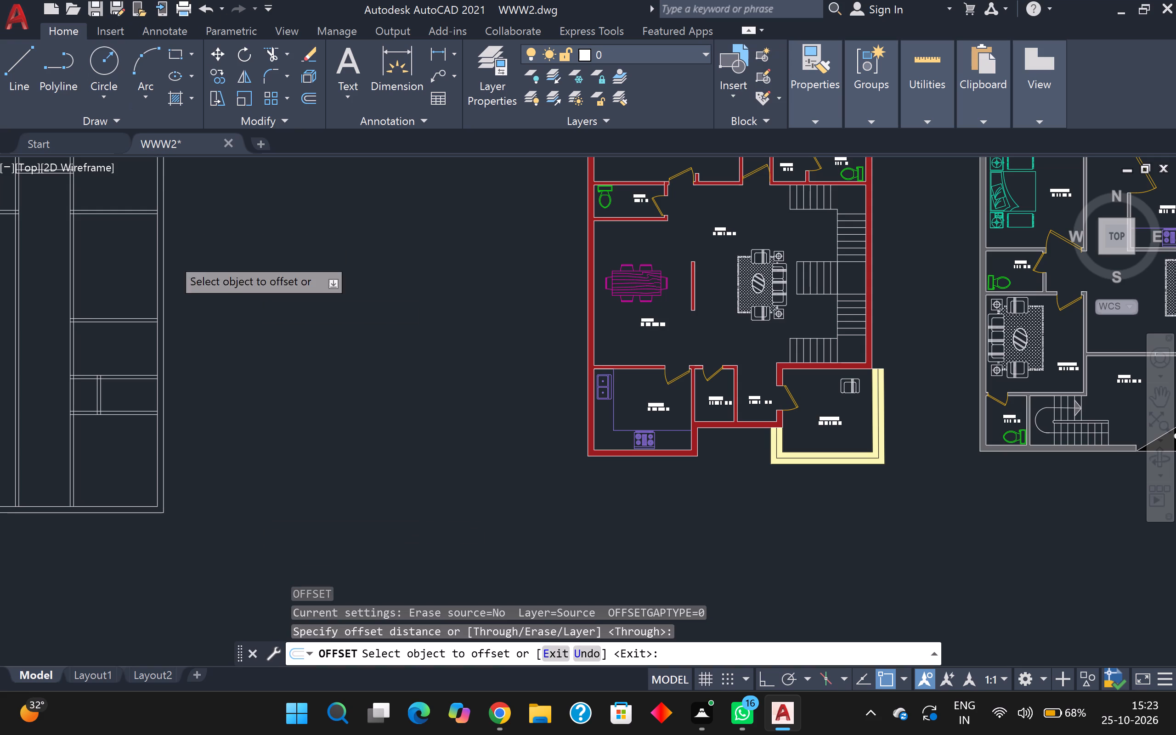
pyautogui.scroll(-1, 171, 259)
pyautogui.moveTo(202, 277); pyautogui.dragTo(446, 315, button='middle')
pyautogui.scroll(2, 269, 470)
pyautogui.moveTo(457, 338); pyautogui.dragTo(0, 656, button='middle')
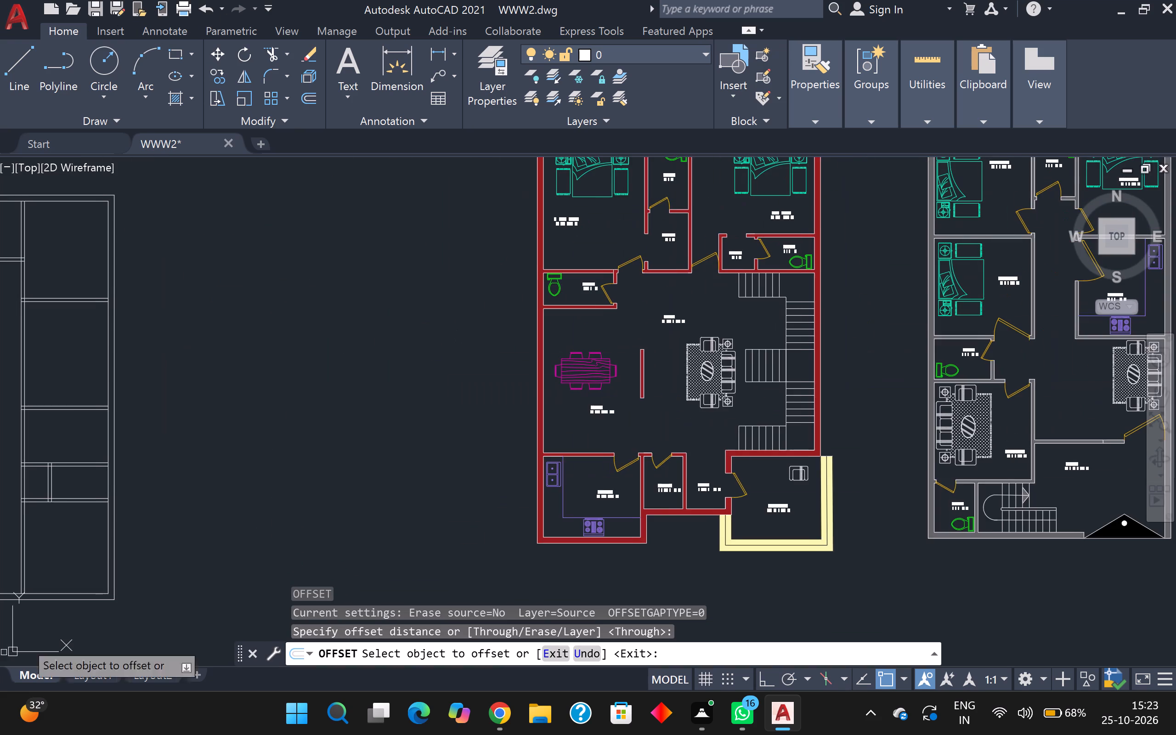
pyautogui.moveTo(172, 578); pyautogui.dragTo(357, 415, button='middle')
pyautogui.scroll(2, 161, 418)
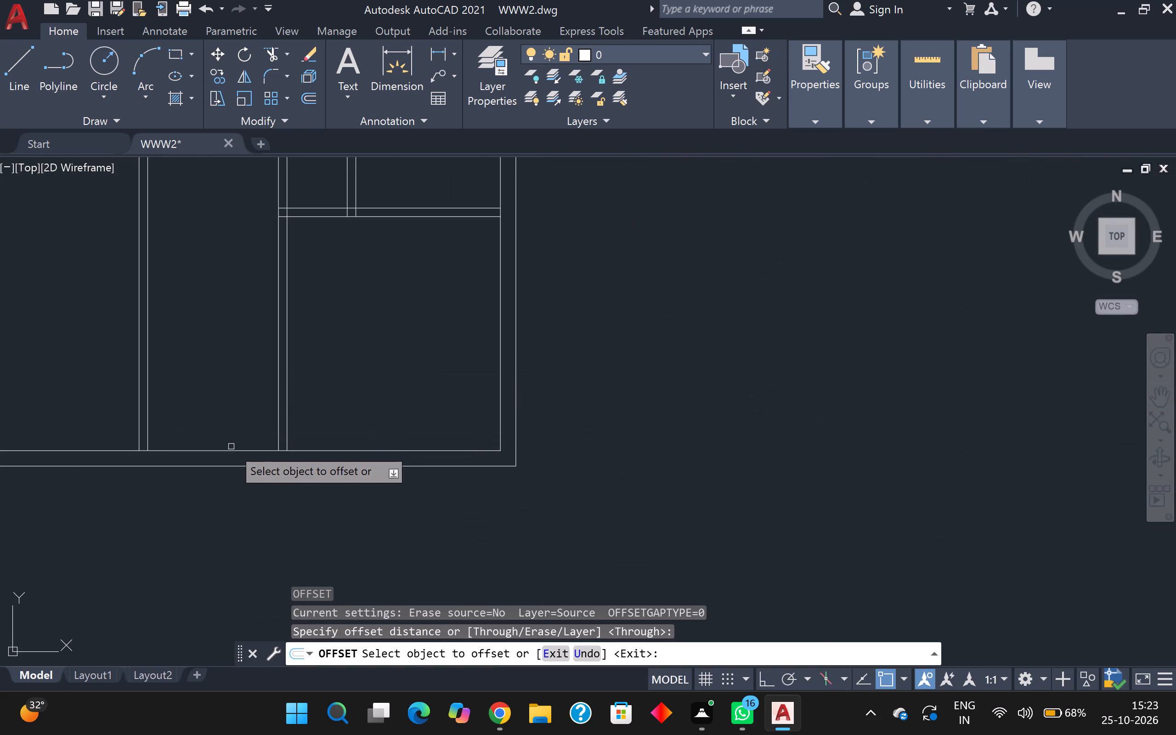
pyautogui.click(231, 450)
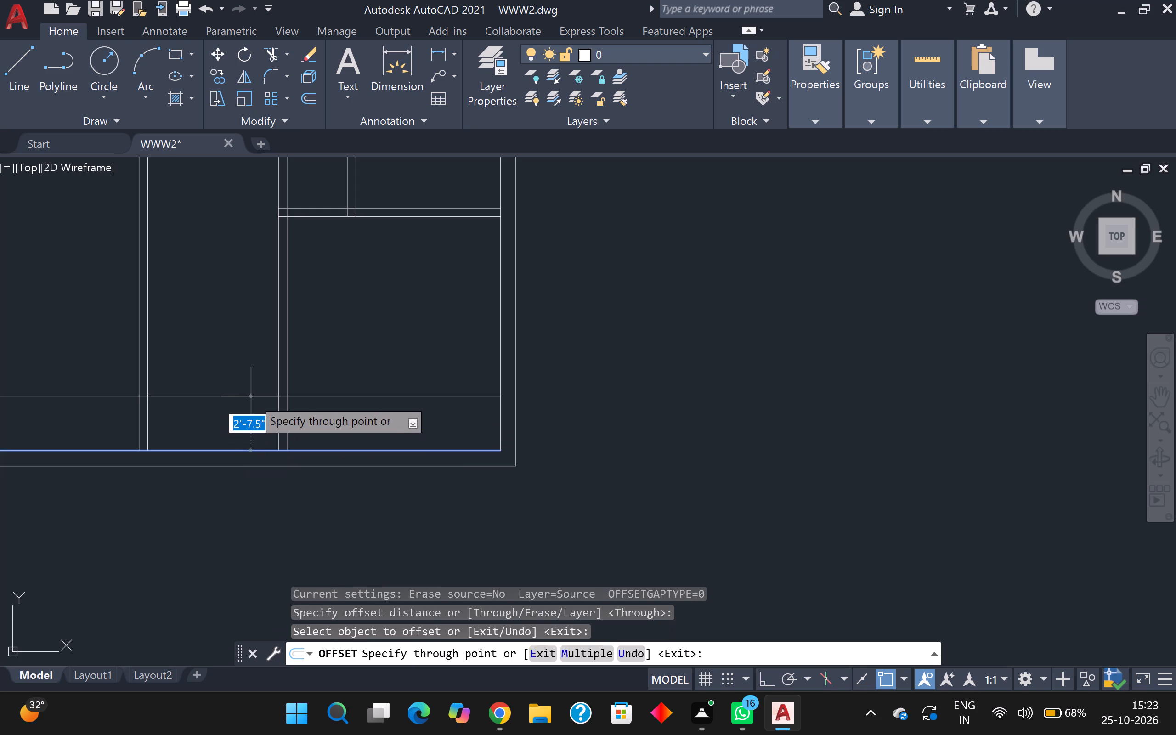
pyautogui.write("12'")
pyautogui.press('Return')
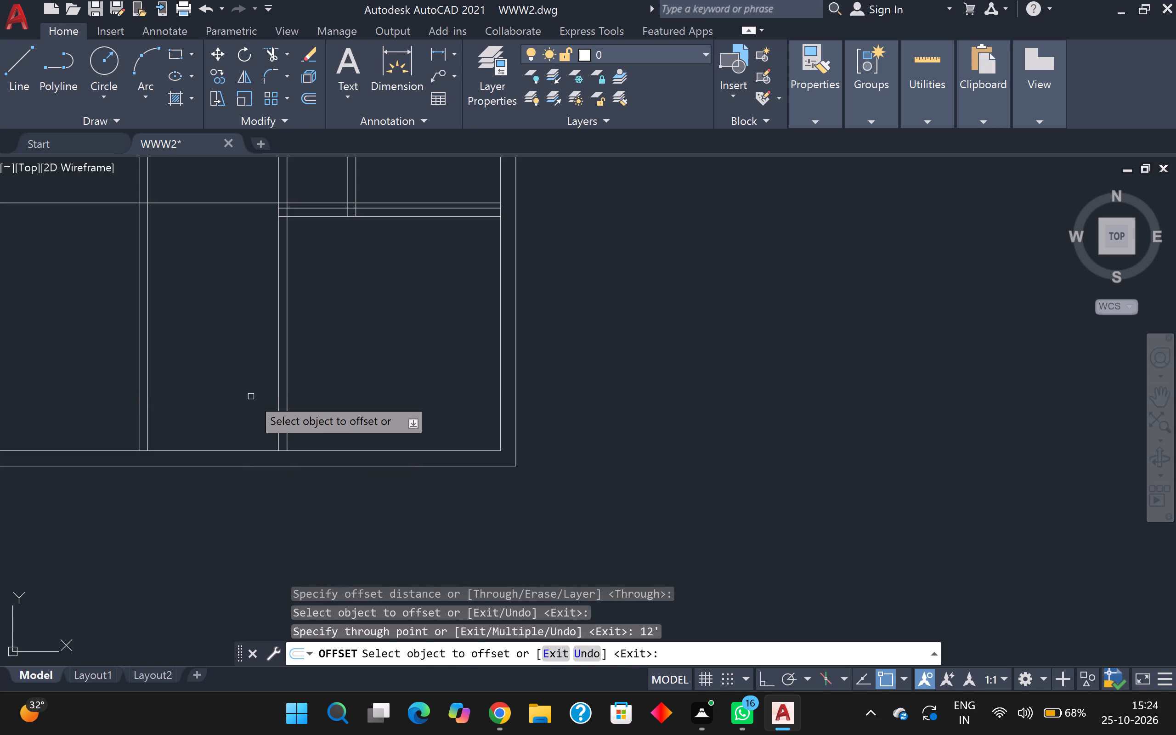
# Trim the new 12' offset line out of the left and middle bays and the small space beside the right bay's short vertical wall.
pyautogui.scroll(-2, 228, 343)
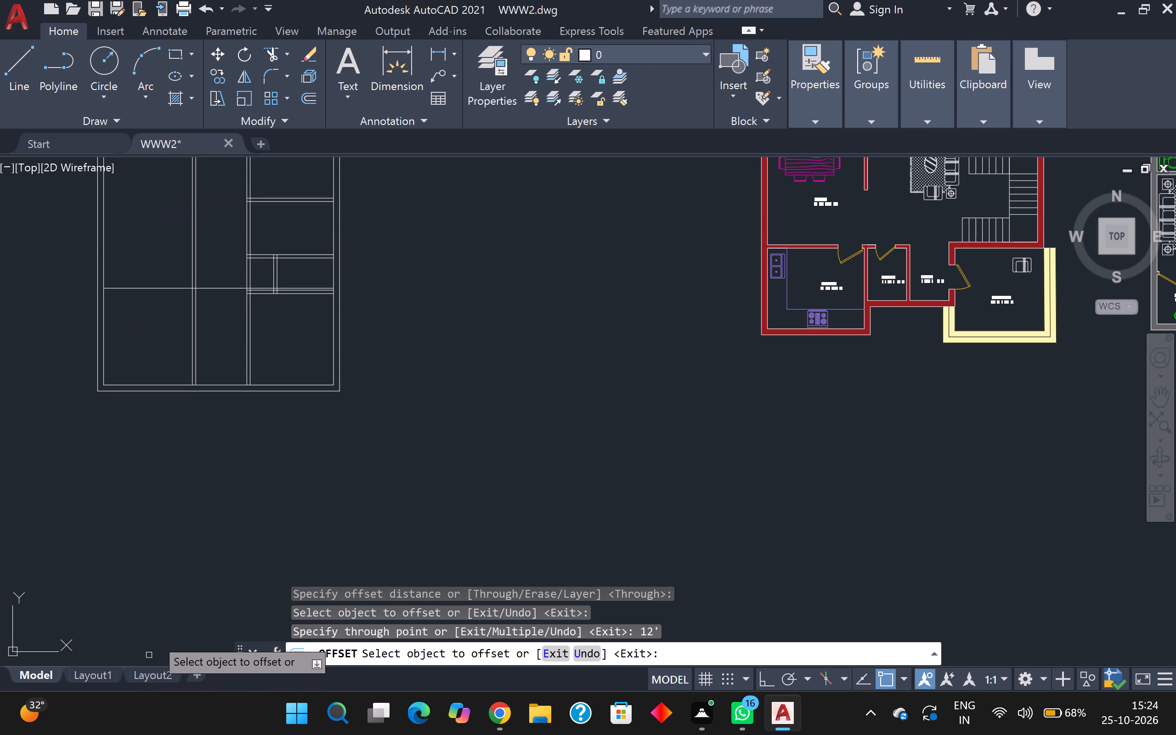
pyautogui.scroll(-1, 175, 595)
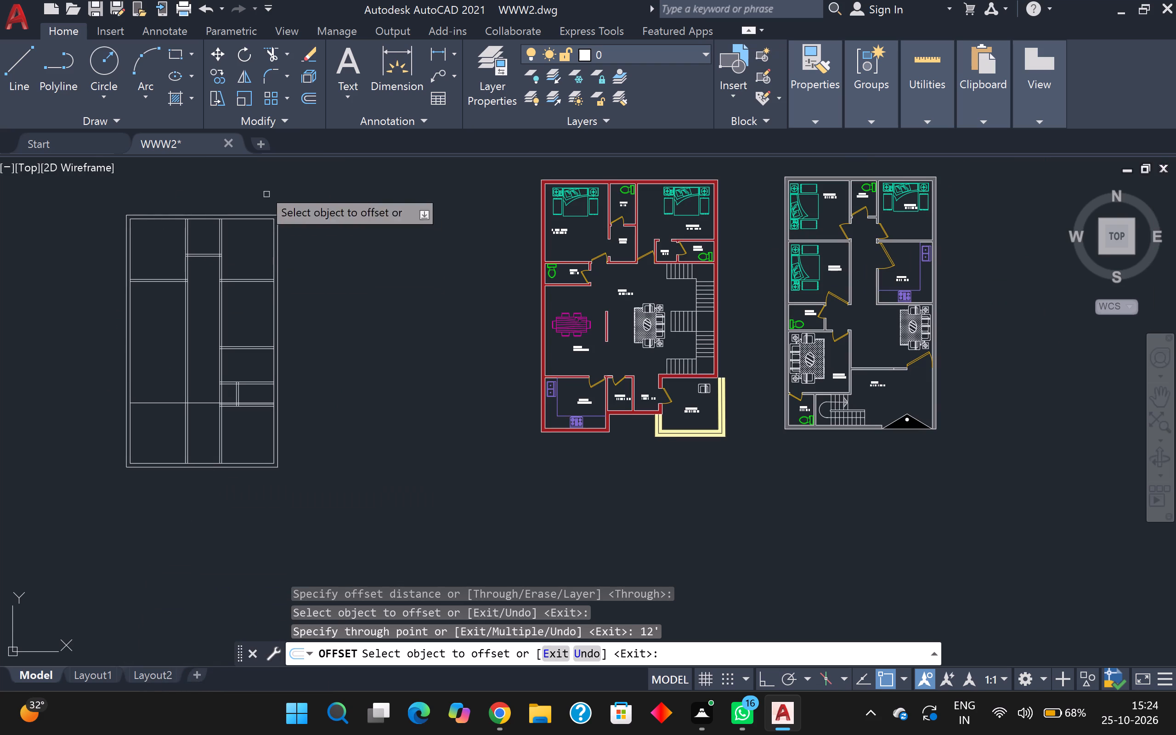
pyautogui.click(262, 62)
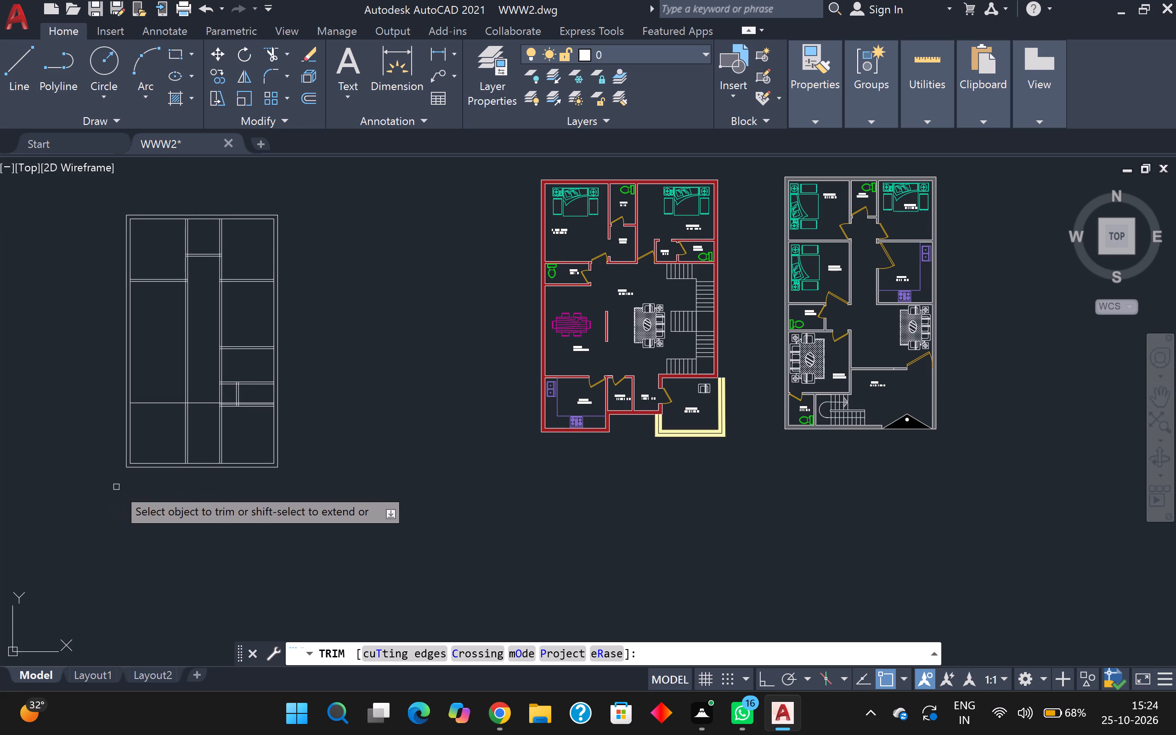
pyautogui.scroll(3, 213, 419)
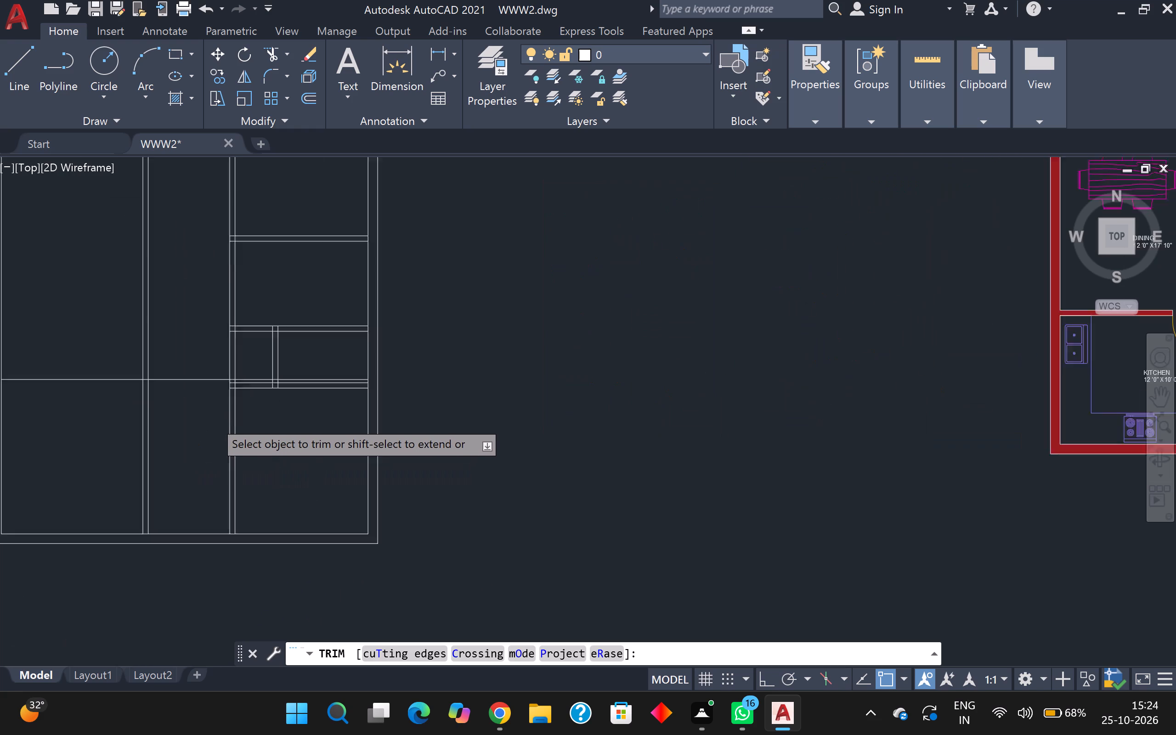
pyautogui.scroll(2, 297, 335)
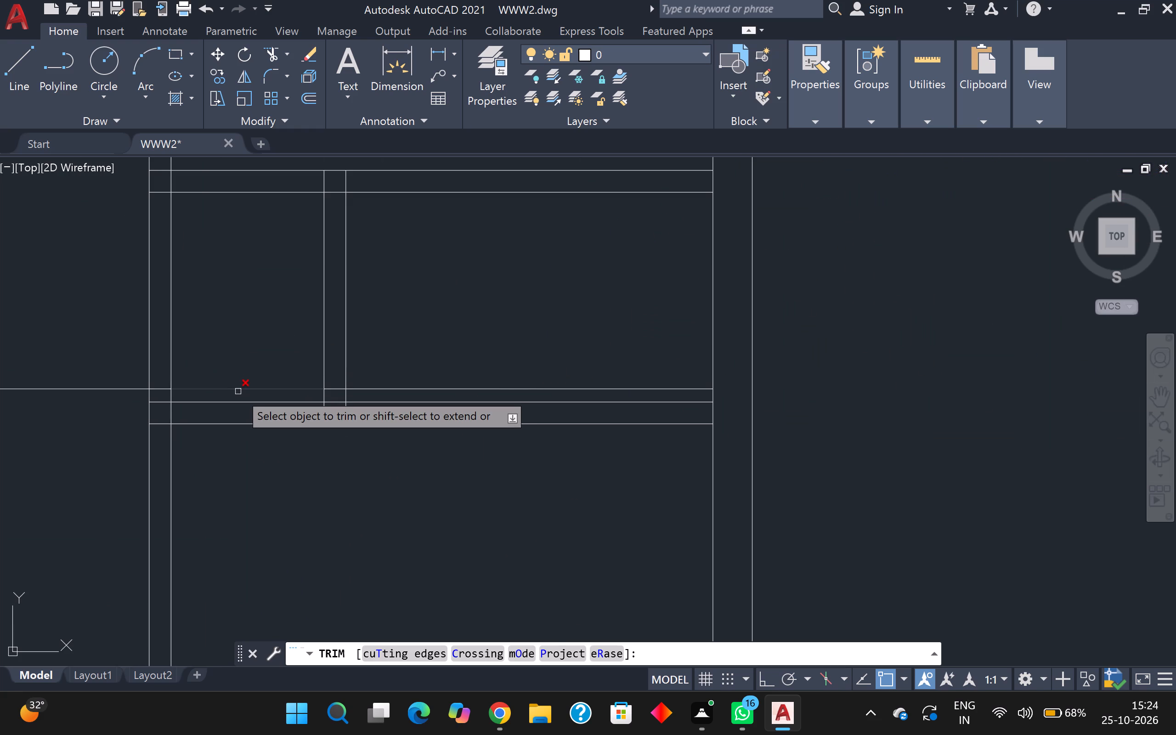
pyautogui.scroll(-1, 234, 391)
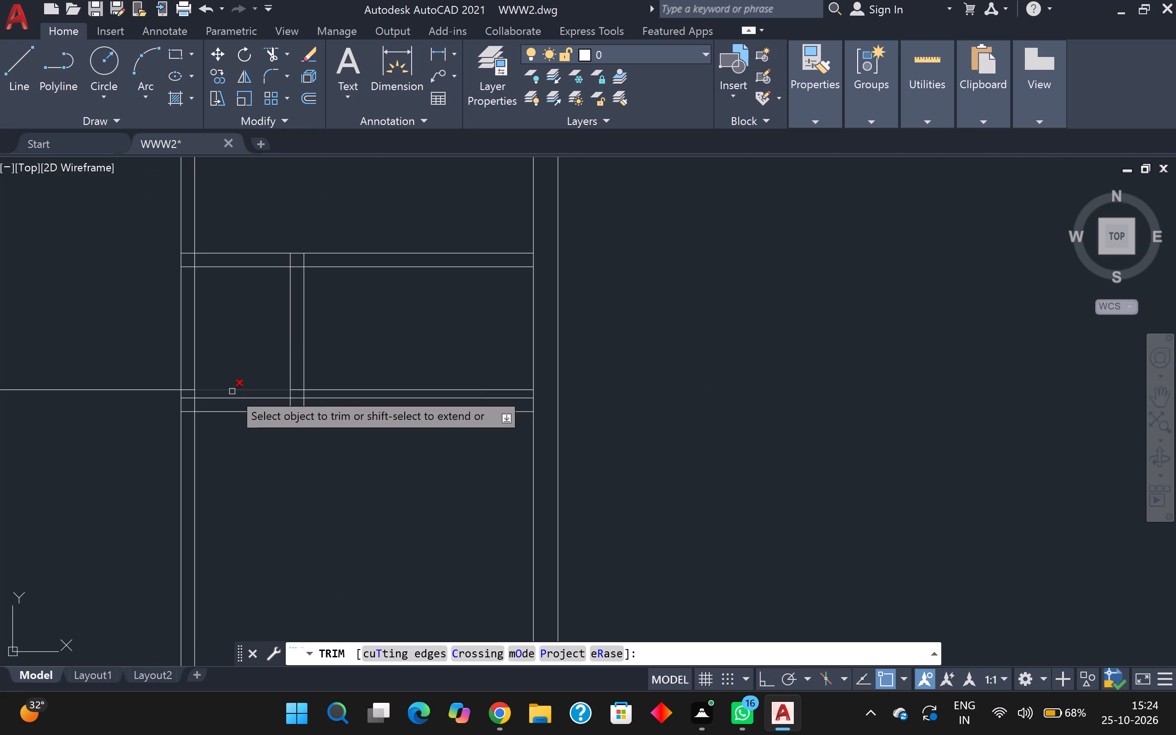
pyautogui.scroll(-1, 166, 324)
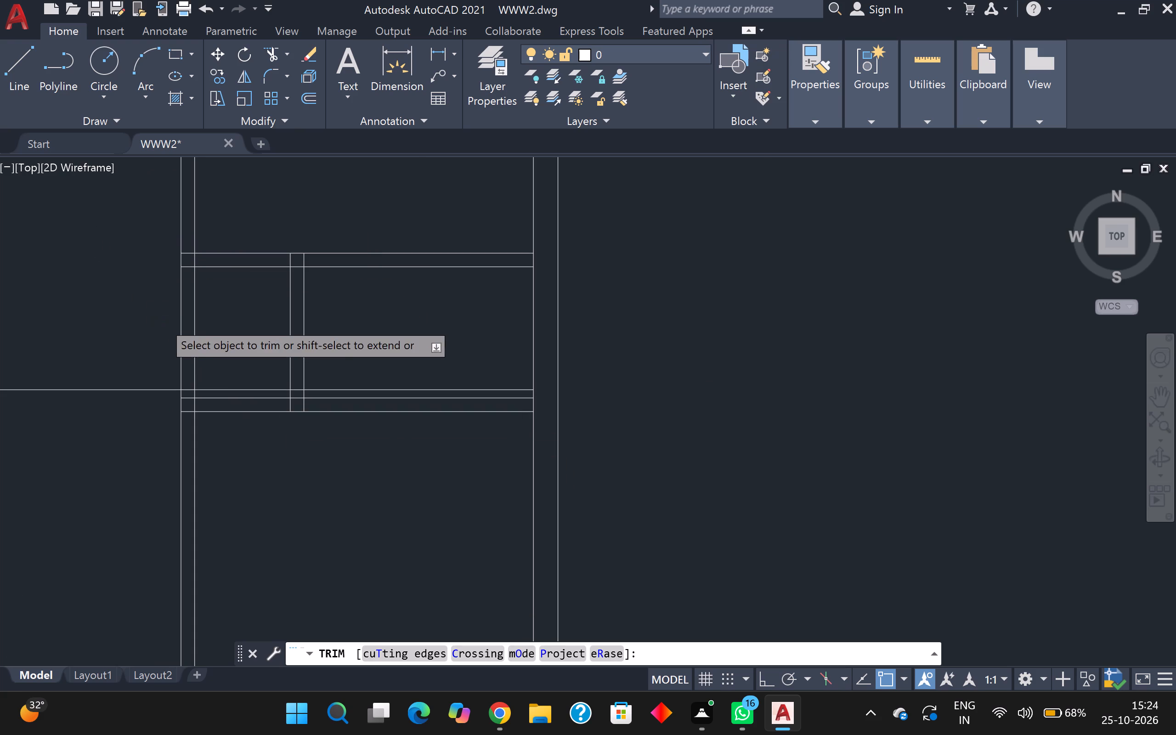
pyautogui.scroll(-2, 172, 332)
pyautogui.scroll(4, 189, 345)
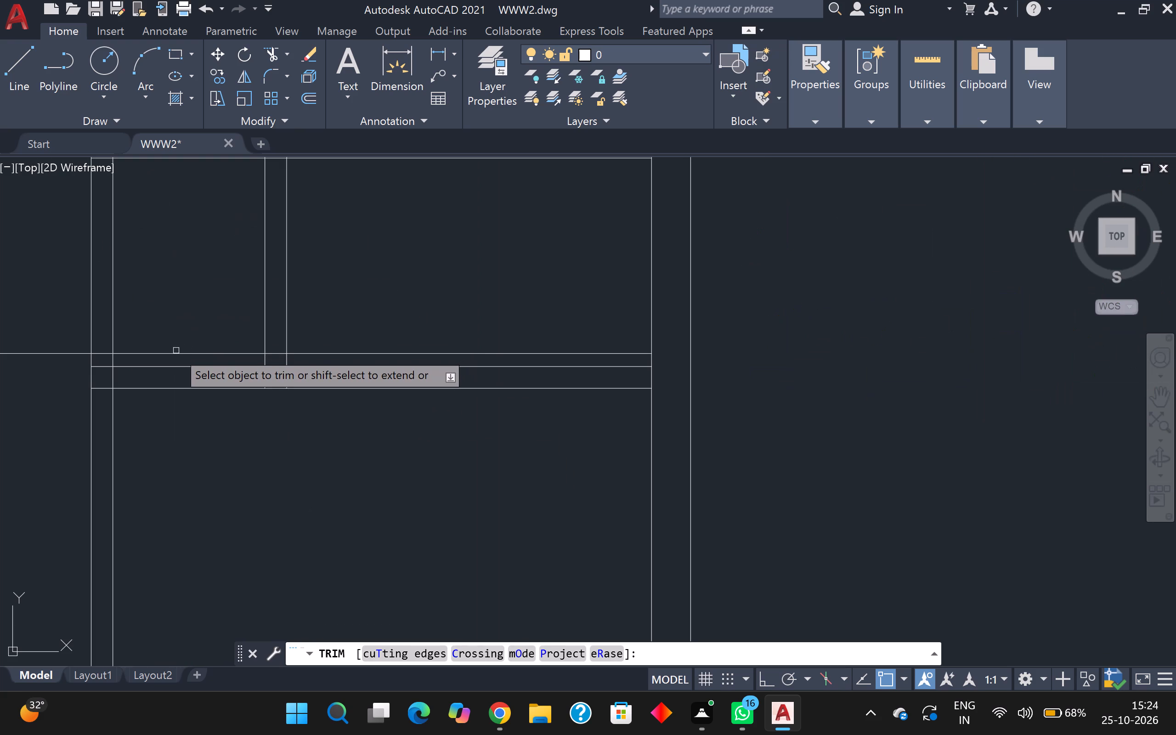
pyautogui.click(164, 354)
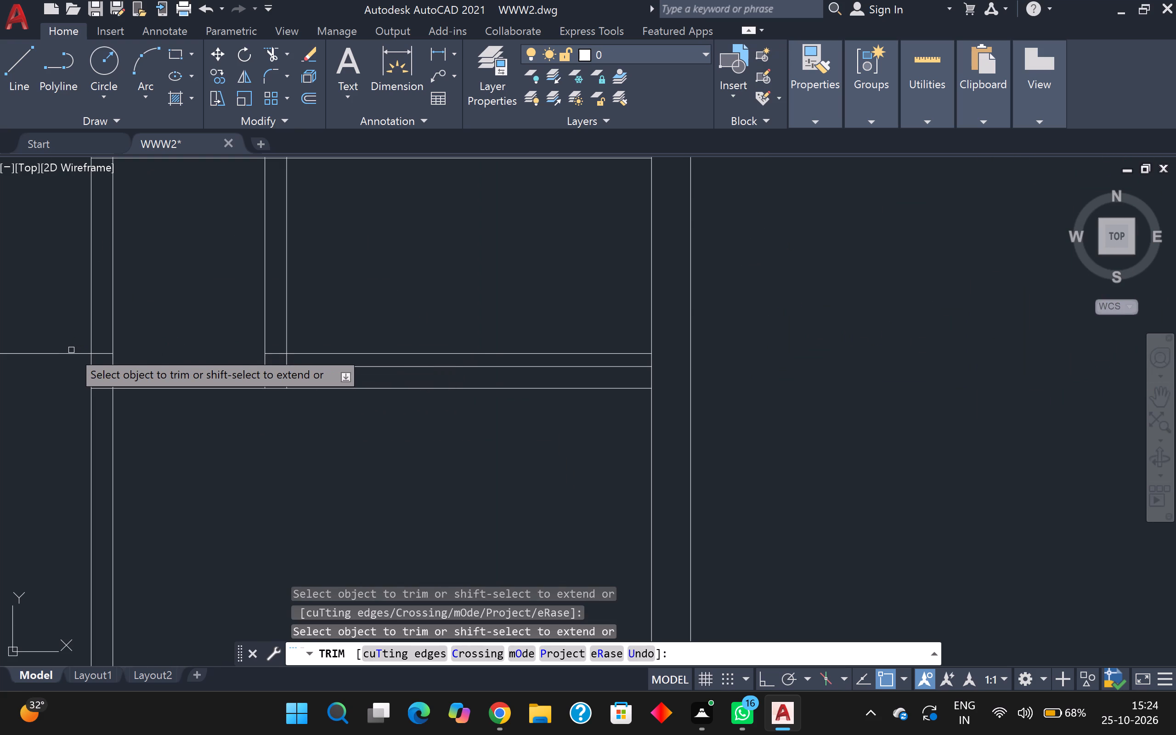
pyautogui.click(71, 353)
pyautogui.scroll(1, 103, 355)
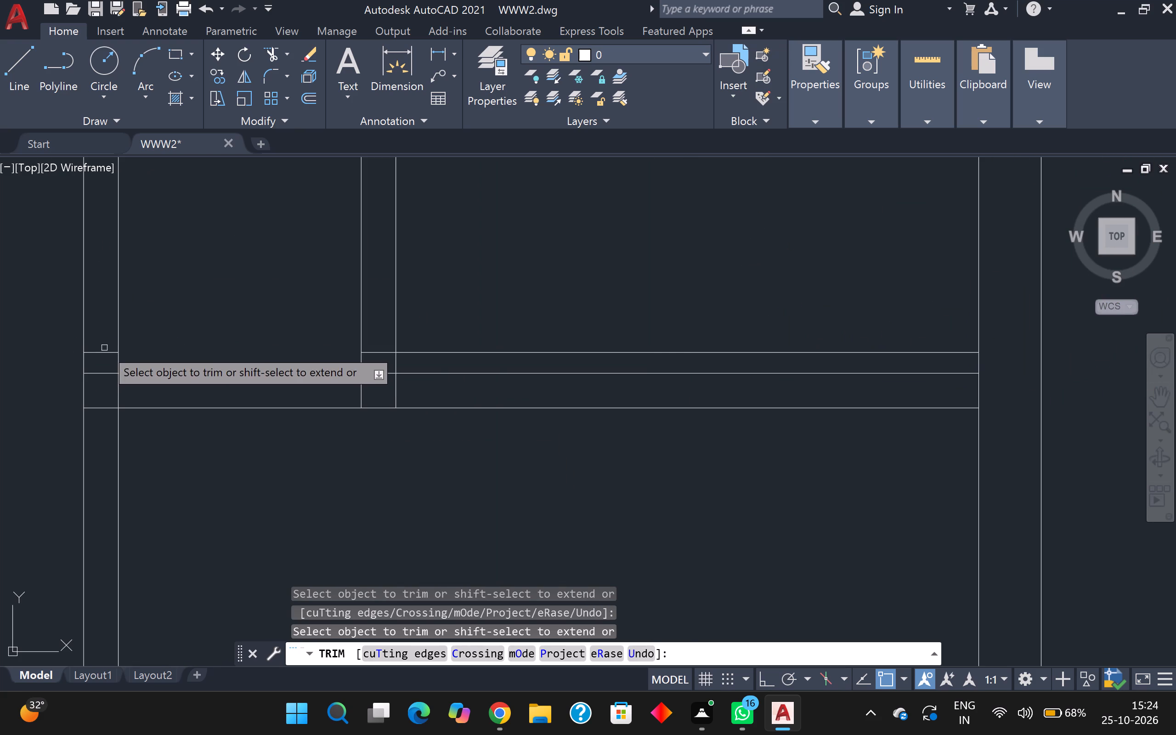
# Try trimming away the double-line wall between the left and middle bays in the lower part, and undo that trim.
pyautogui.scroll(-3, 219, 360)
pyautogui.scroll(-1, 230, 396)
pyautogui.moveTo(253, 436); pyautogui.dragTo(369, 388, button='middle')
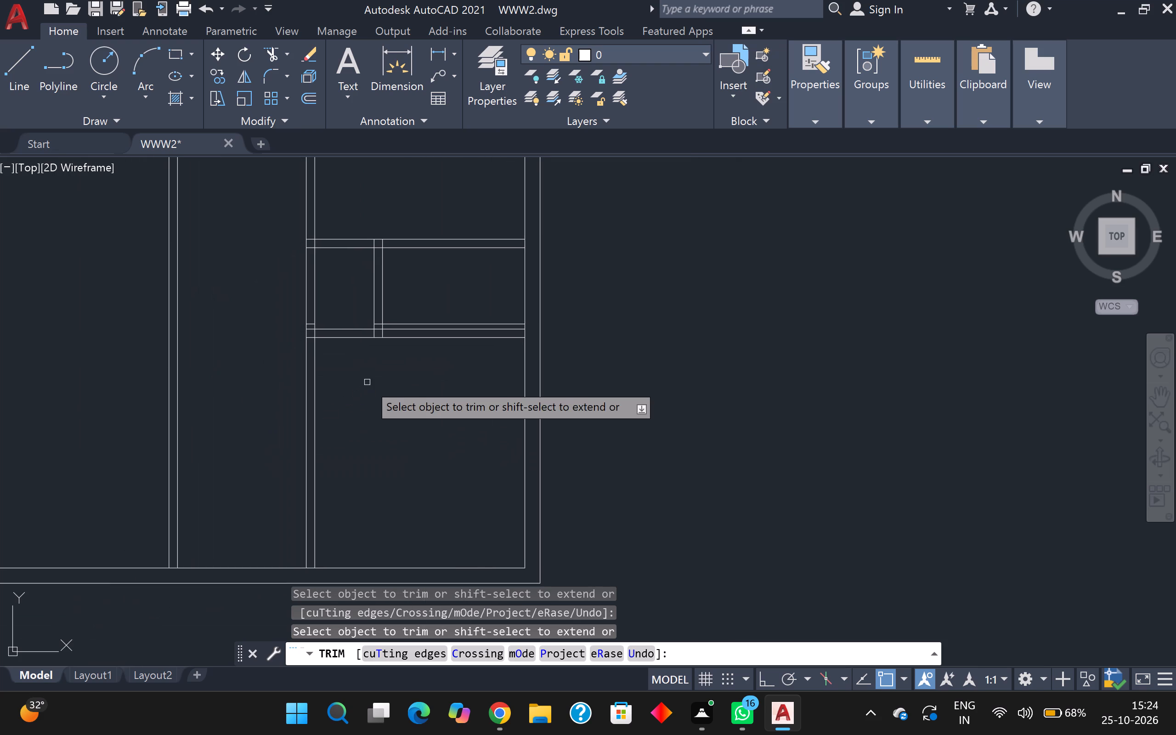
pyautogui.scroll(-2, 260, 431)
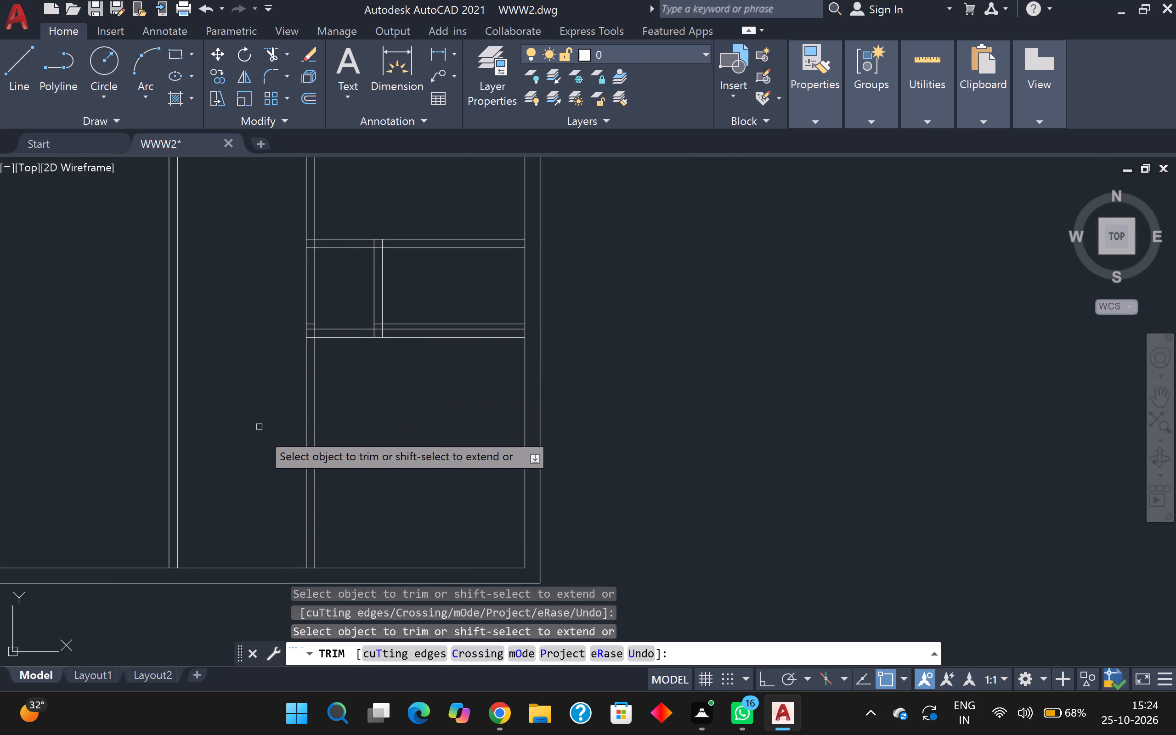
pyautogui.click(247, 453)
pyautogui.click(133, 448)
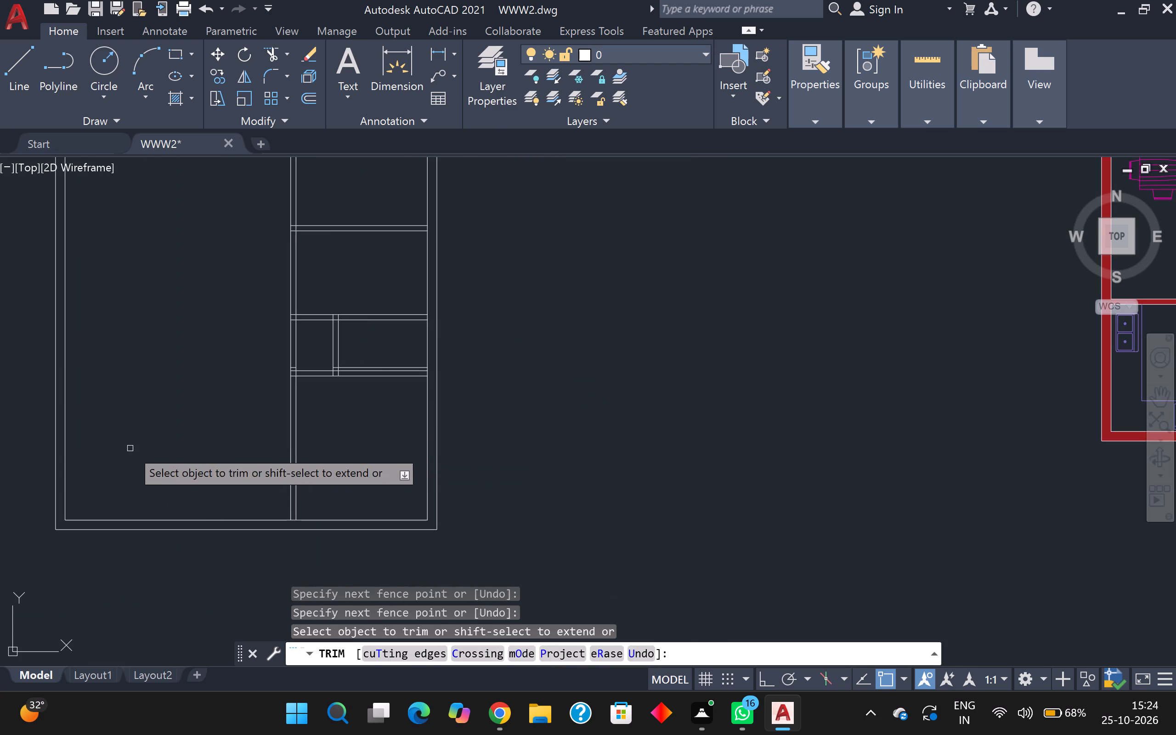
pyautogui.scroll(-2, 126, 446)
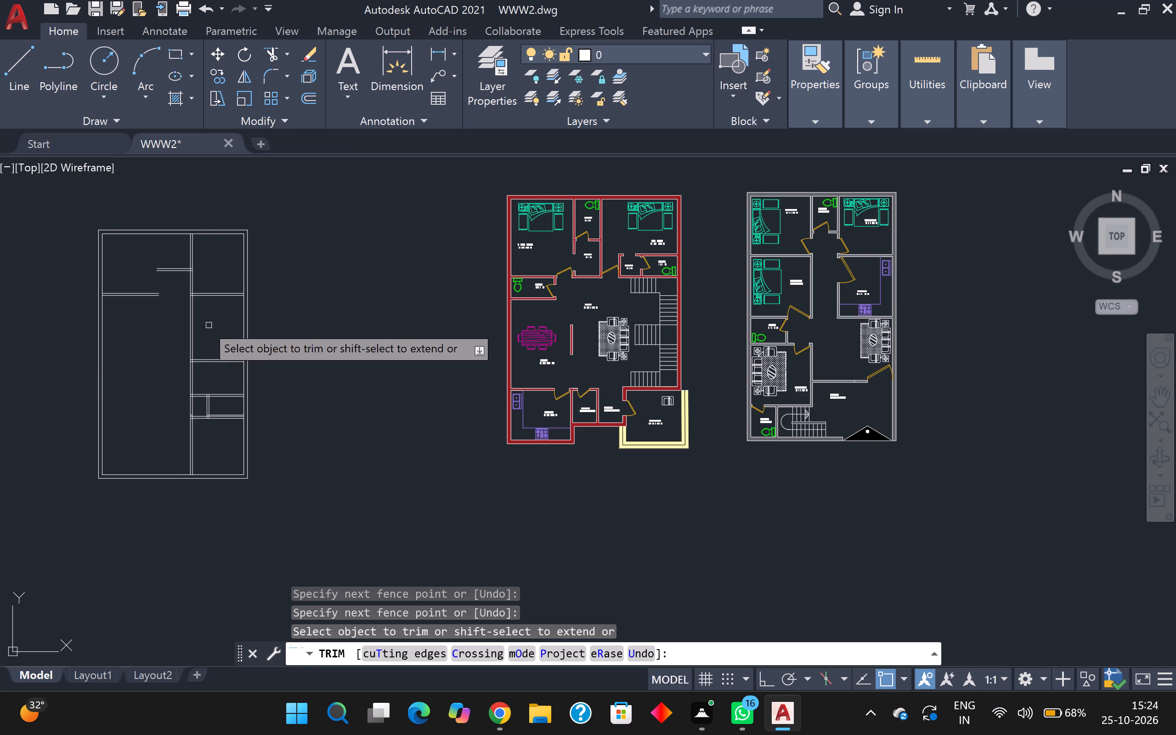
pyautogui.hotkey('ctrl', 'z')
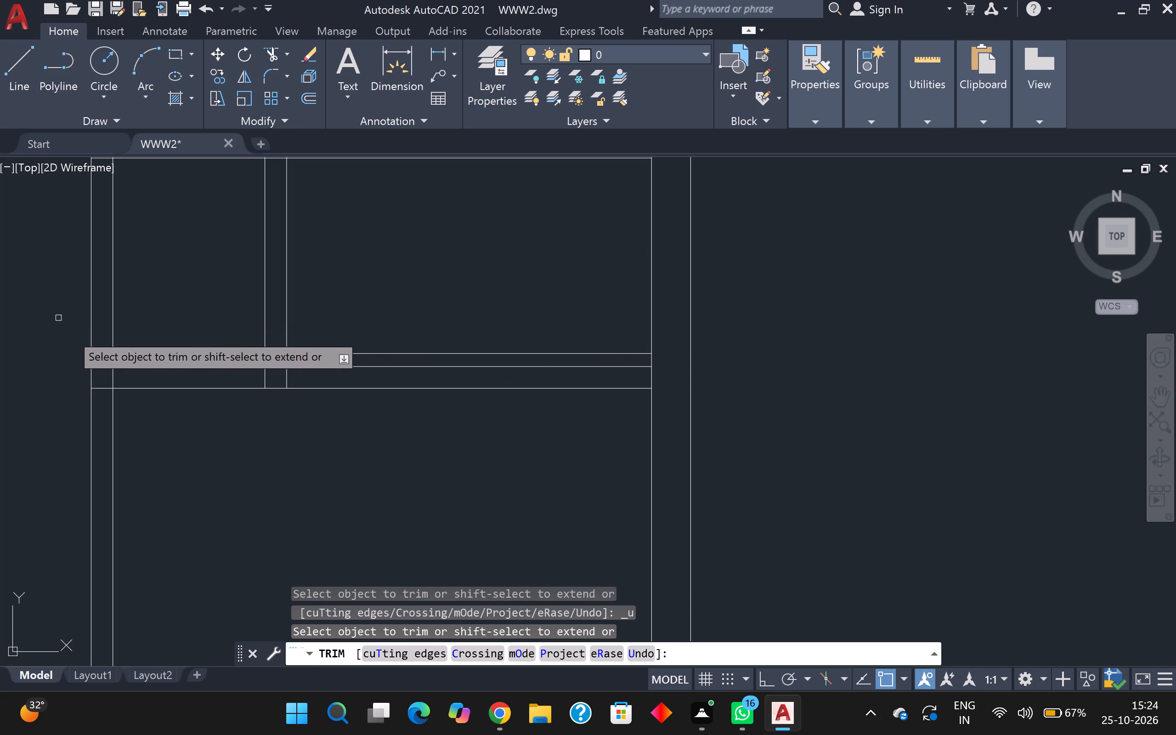
# Trim away the double-line wall between the left and middle bays below the upper-left room's bottom wall.
pyautogui.scroll(-1, 119, 403)
pyautogui.scroll(-3, 146, 437)
pyautogui.moveTo(313, 403); pyautogui.dragTo(520, 445, button='middle')
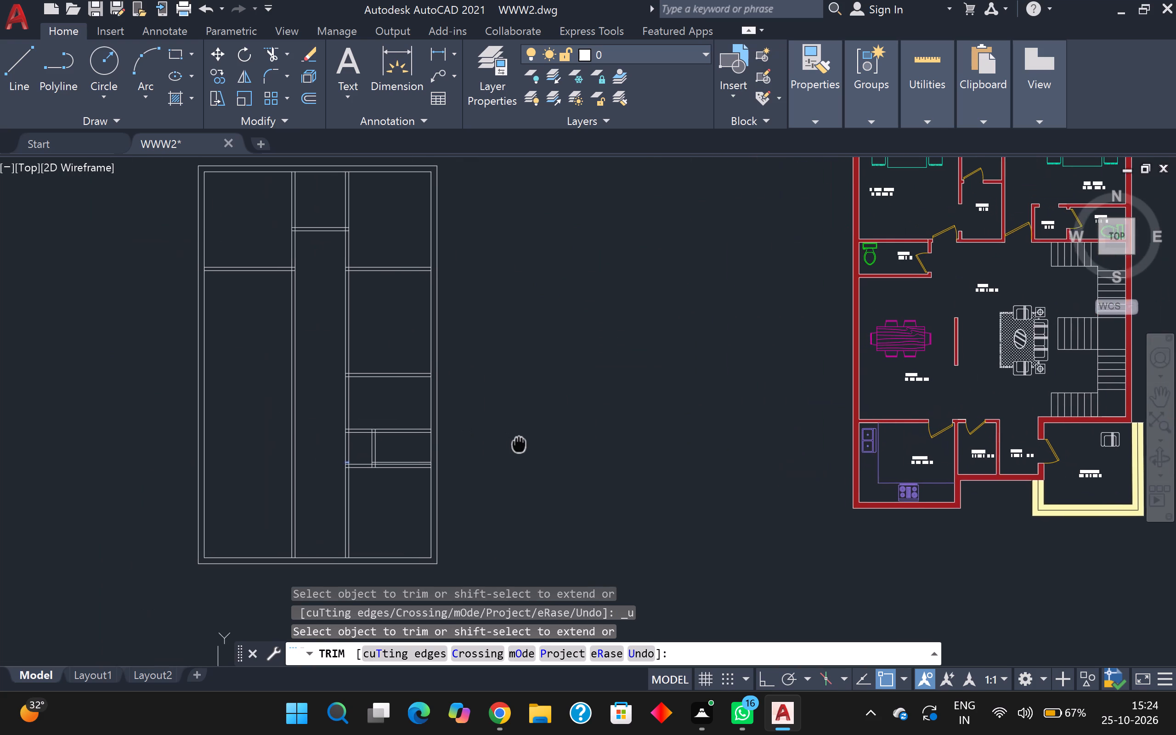
pyautogui.moveTo(520, 445); pyautogui.dragTo(525, 445, button='middle')
pyautogui.scroll(3, 276, 297)
pyautogui.scroll(-1, 289, 288)
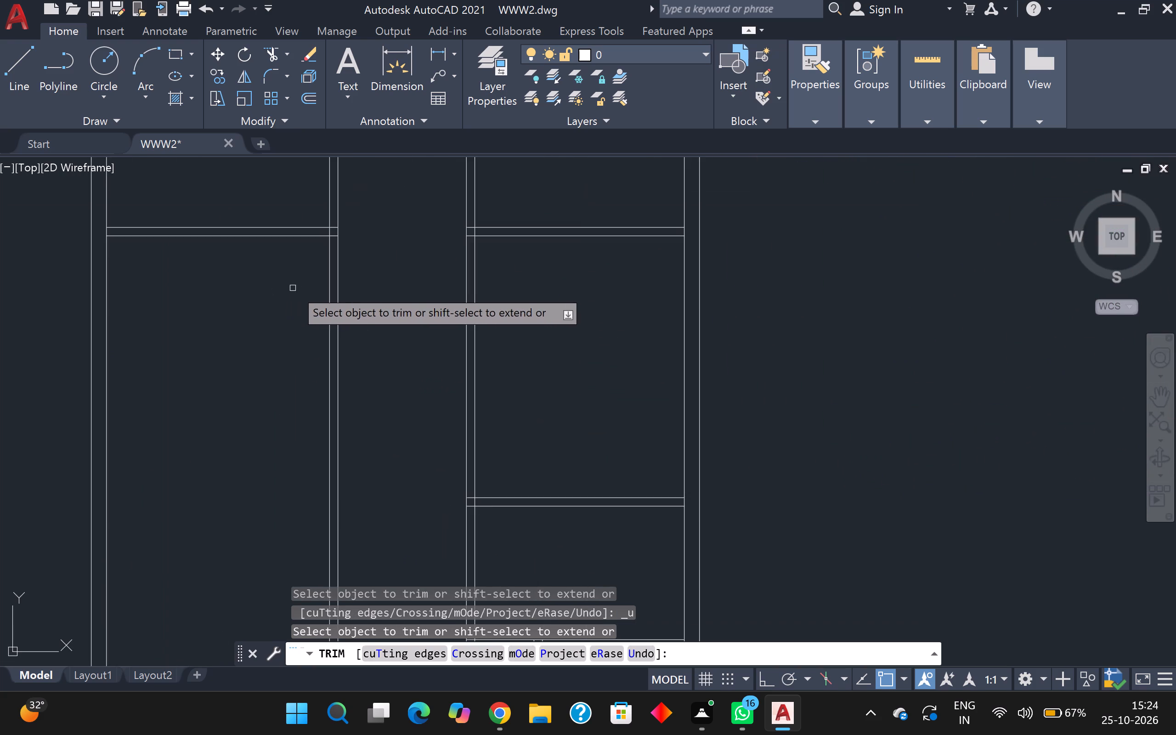
pyautogui.moveTo(307, 292); pyautogui.dragTo(341, 423, button='middle')
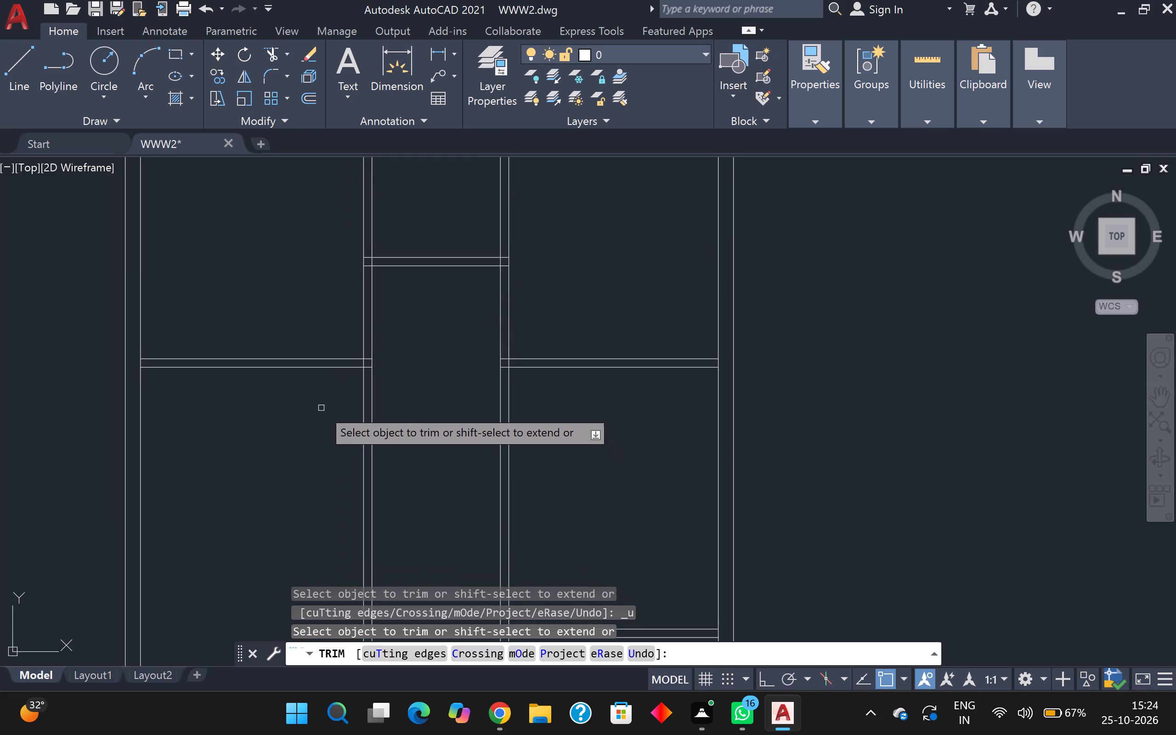
pyautogui.click(325, 407)
pyautogui.click(421, 388)
pyautogui.scroll(-3, 418, 389)
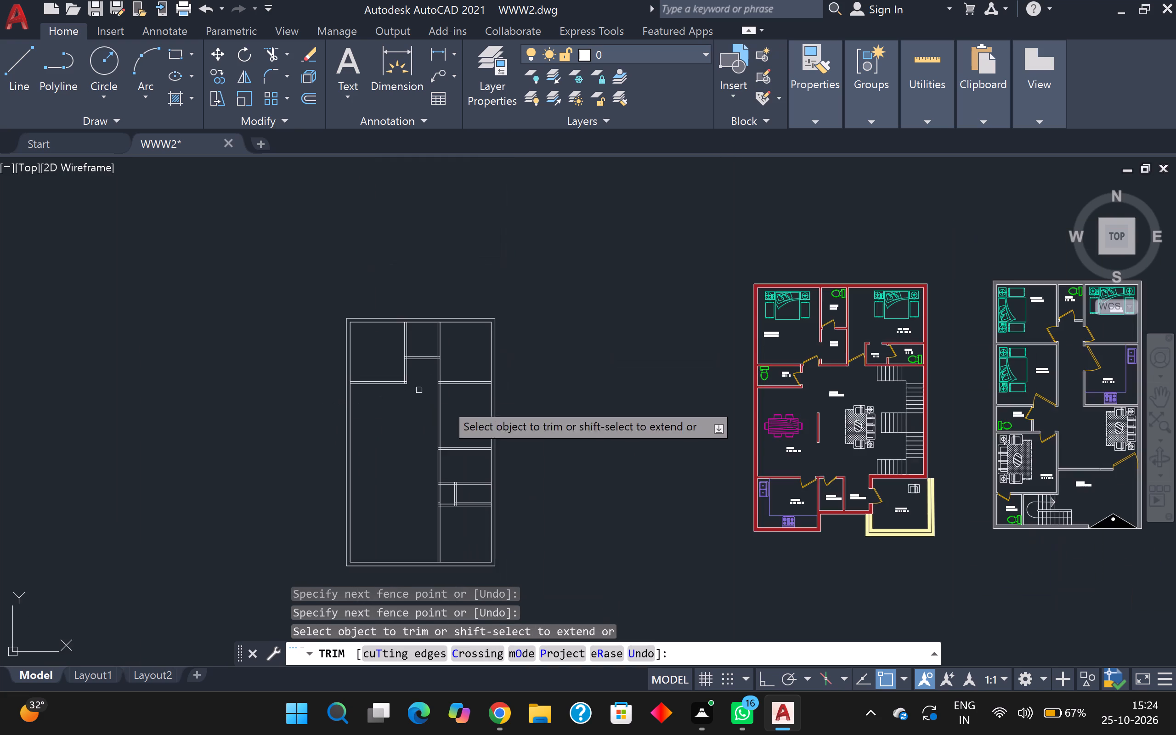
pyautogui.scroll(-1, 545, 423)
pyautogui.moveTo(547, 379); pyautogui.dragTo(545, 364, button='middle')
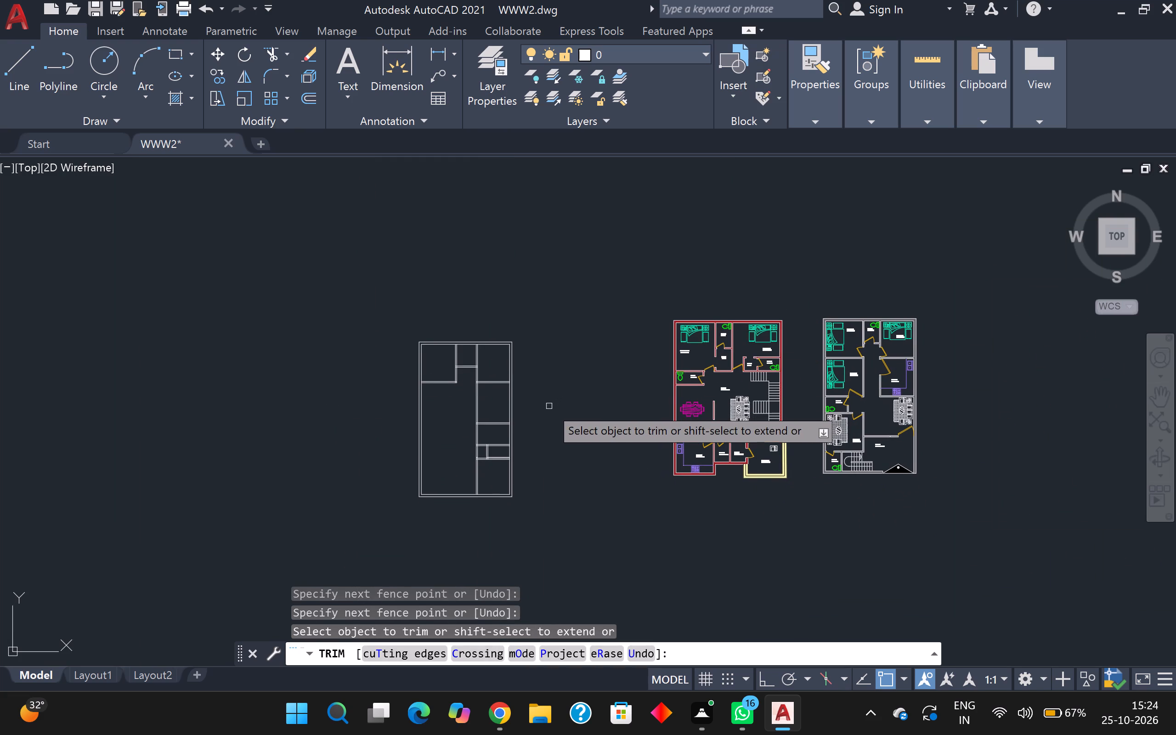
# Offset the right-hand line of the right bay's left wall 10'4" leftward into the large open area.
pyautogui.press('Escape')
pyautogui.press('o')
pyautogui.press('Return')
pyautogui.press('Return')
pyautogui.scroll(1, 509, 488)
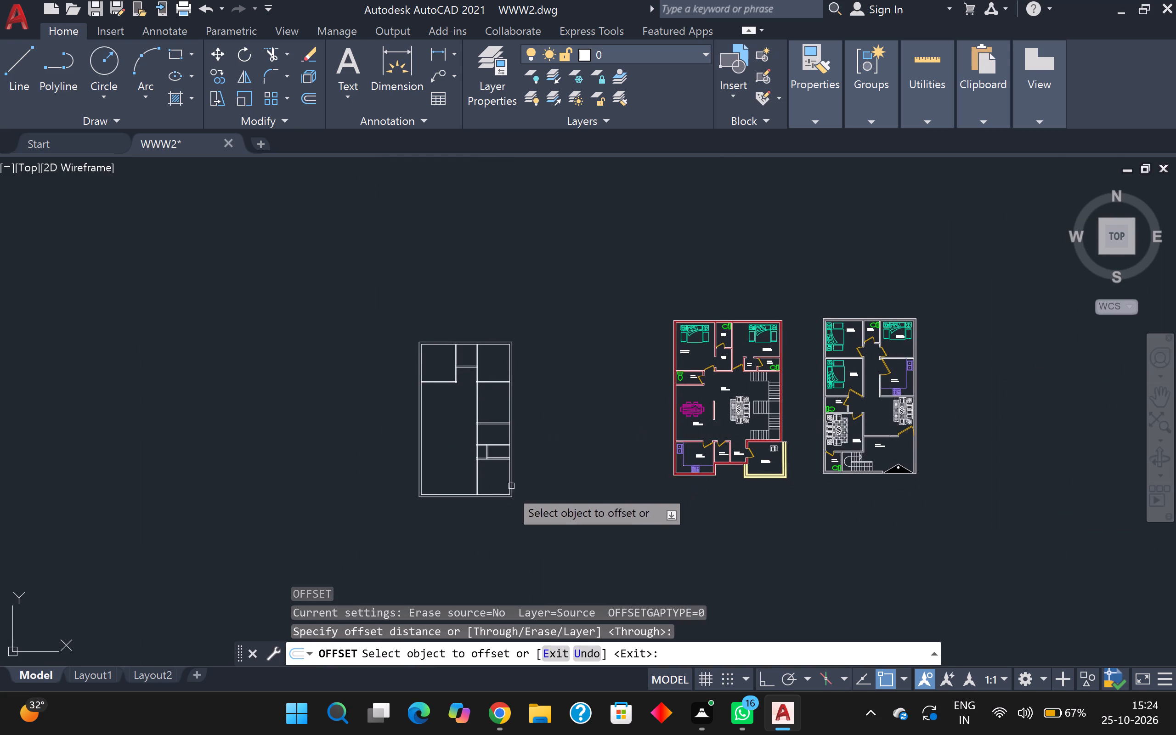
pyautogui.scroll(1, 507, 488)
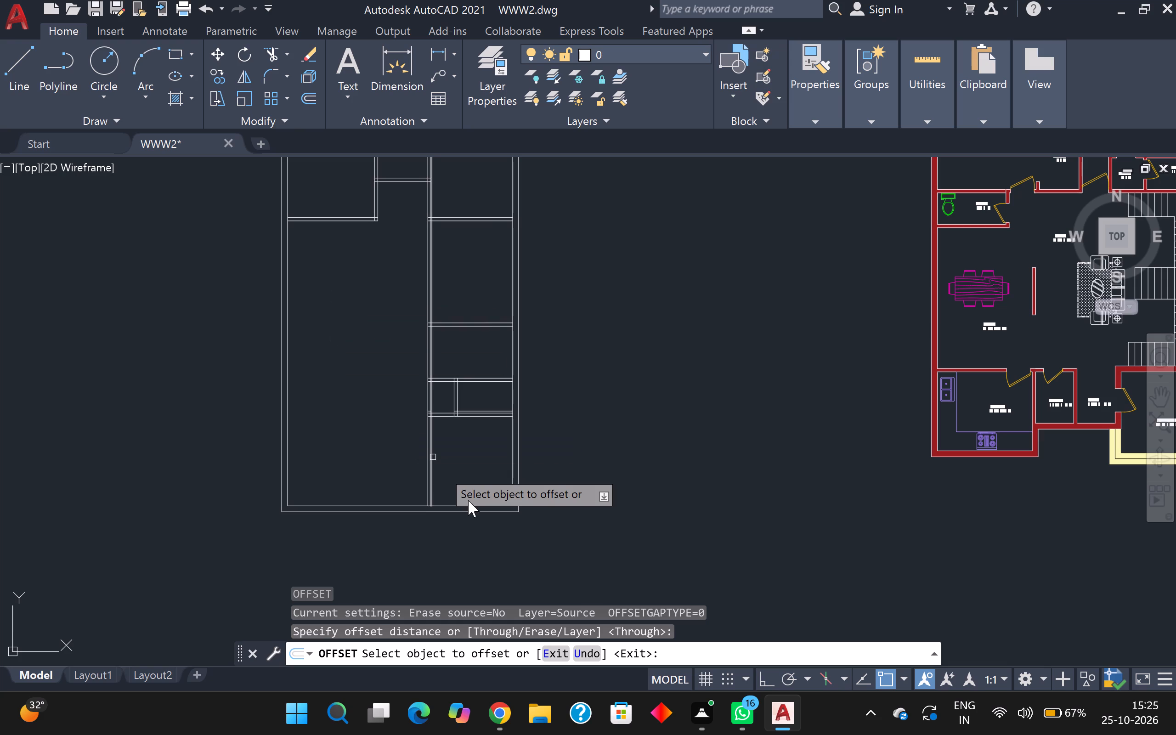
pyautogui.scroll(3, 465, 497)
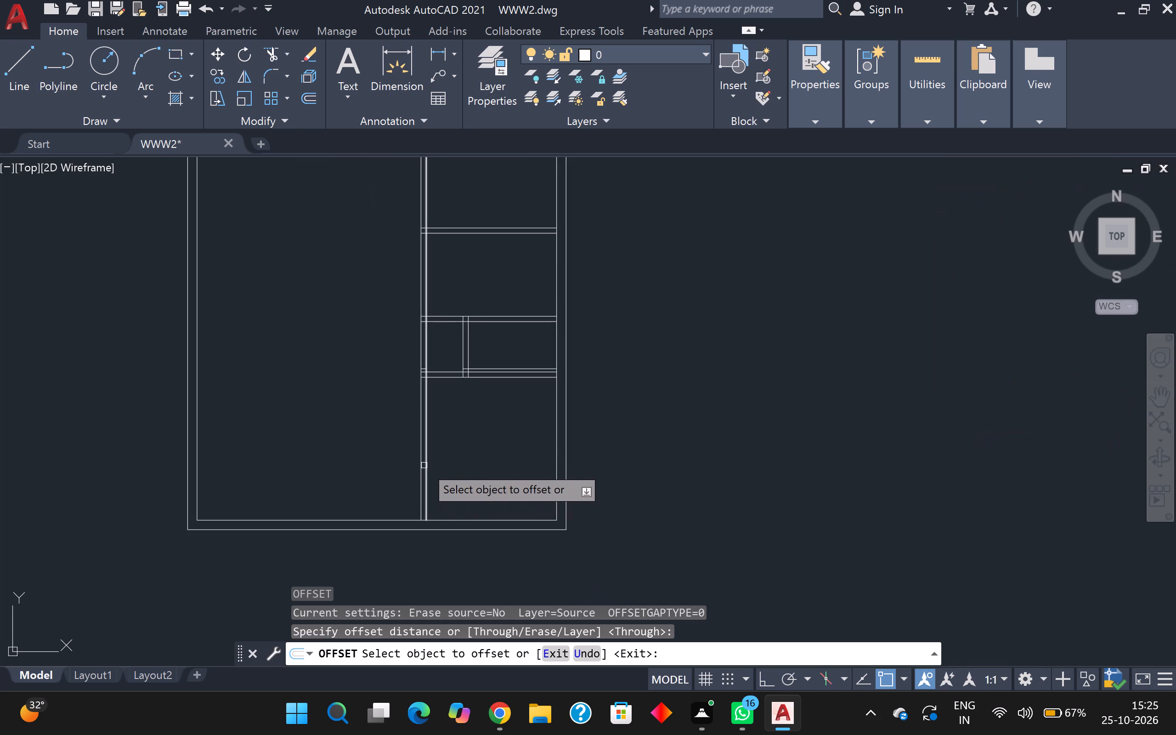
pyautogui.click(423, 464)
pyautogui.scroll(-2, 396, 457)
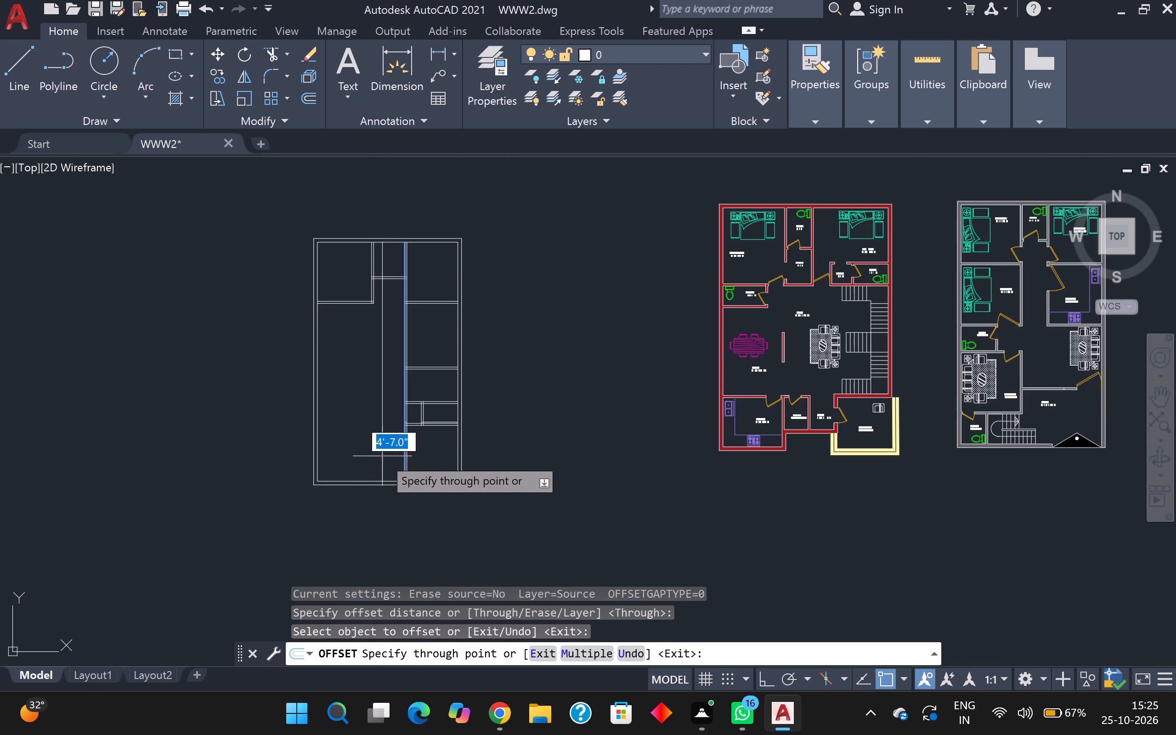
pyautogui.scroll(1, 381, 456)
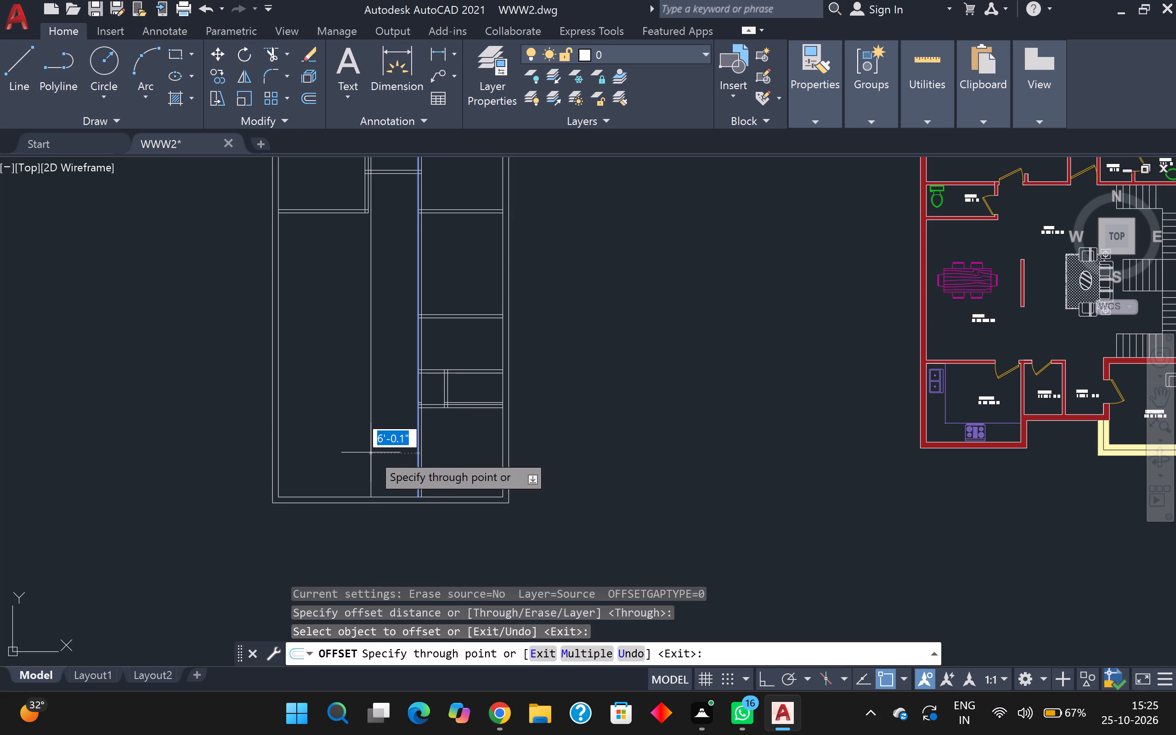
pyautogui.write("10'4")
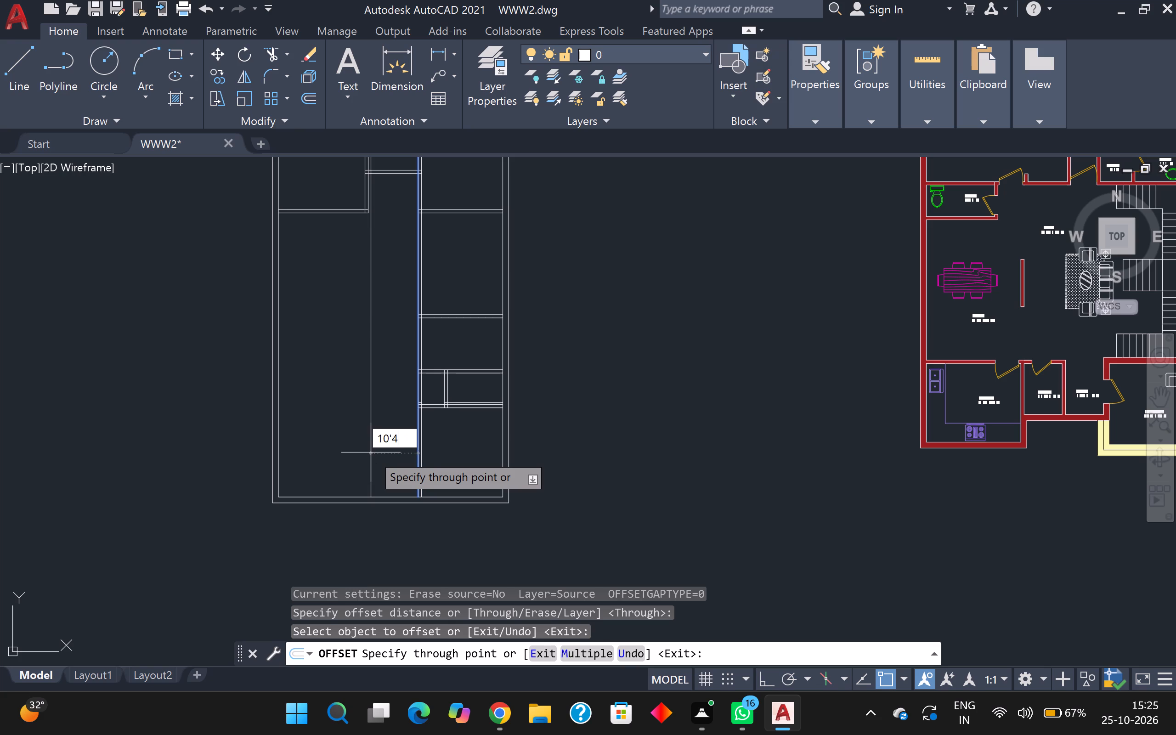
pyautogui.press('Return')
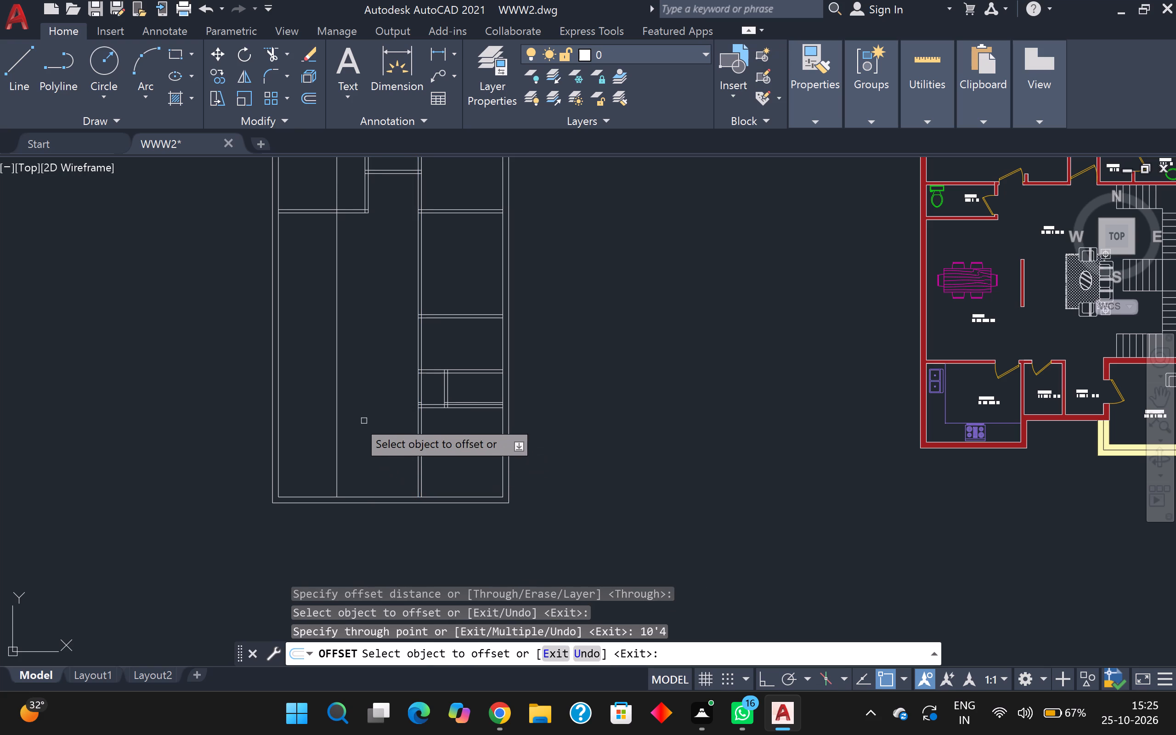
# Offset the new vertical line in the large open area 5" leftward to form a double-line wall.
pyautogui.click(338, 418)
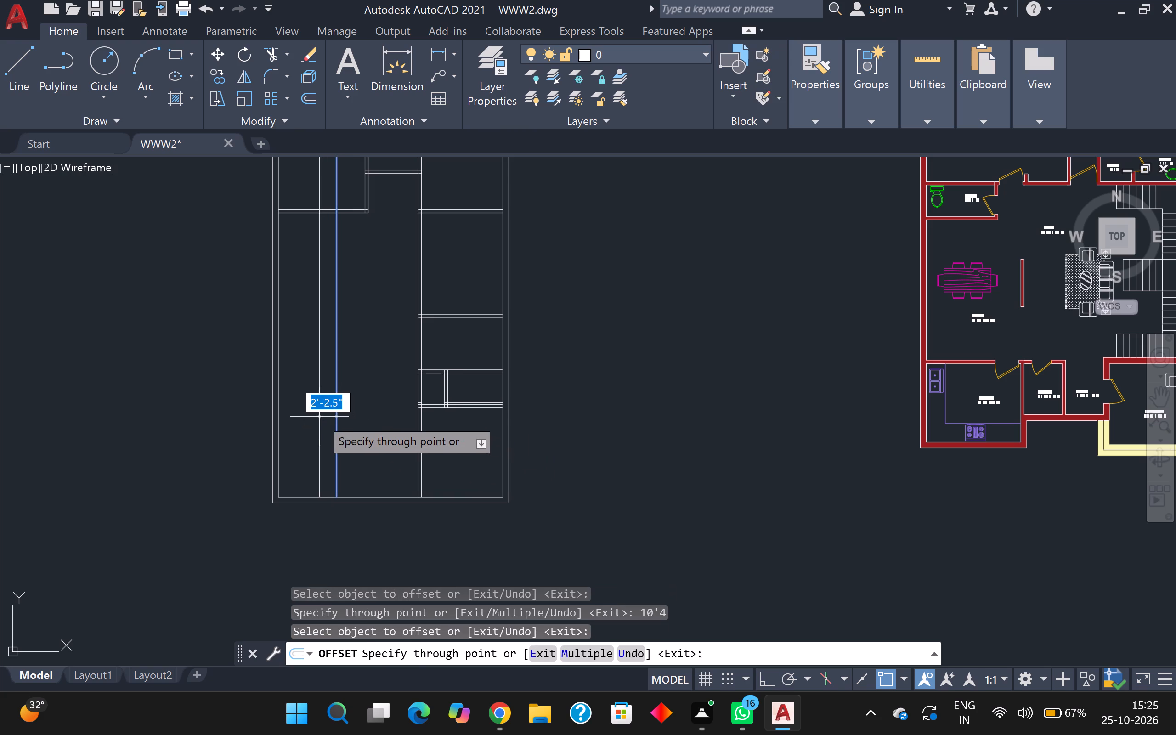
pyautogui.press('5')
pyautogui.press('Return')
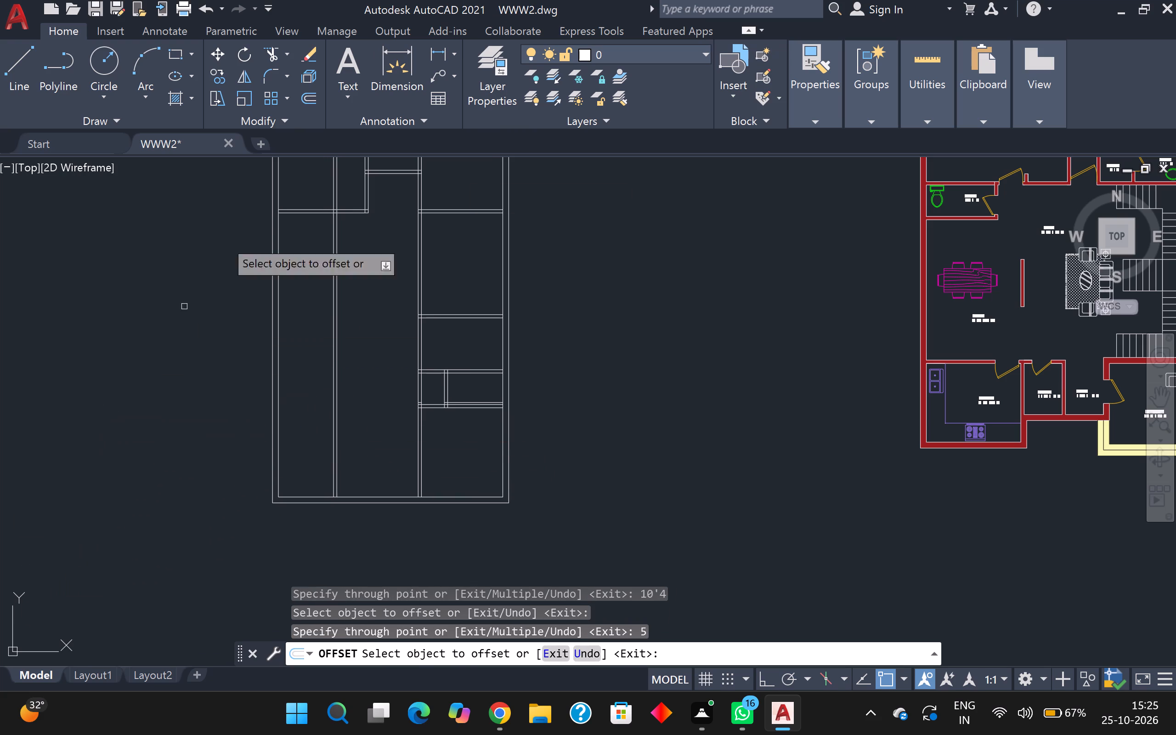
# Trim the new vertical double-line wall out of the upper-left room.
pyautogui.click(275, 53)
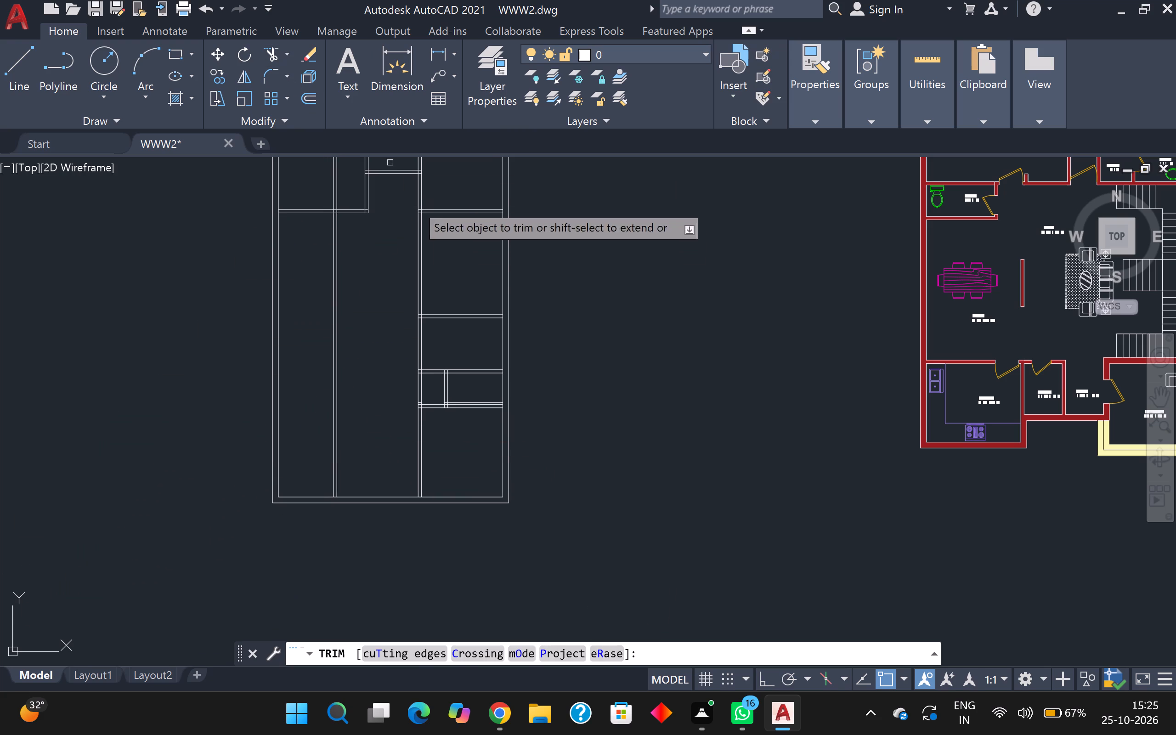
pyautogui.scroll(1, 387, 312)
pyautogui.moveTo(386, 311); pyautogui.dragTo(465, 622, button='middle')
pyautogui.click(345, 393)
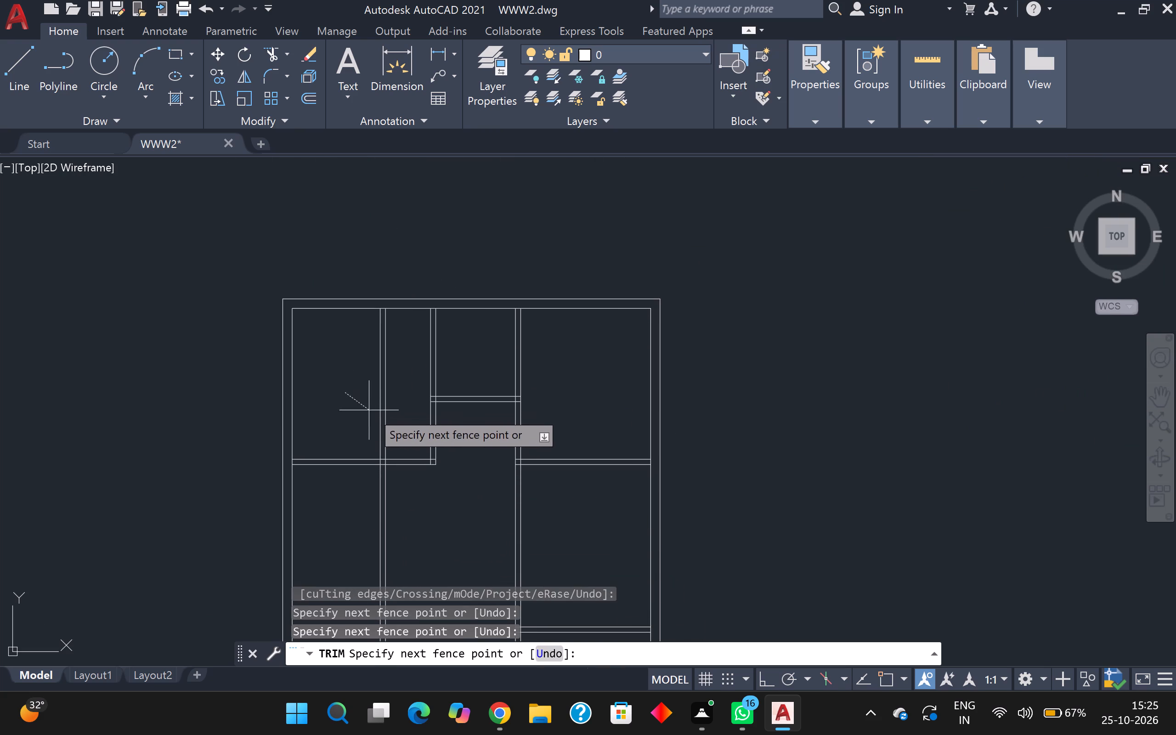
pyautogui.click(406, 419)
pyautogui.press('Escape')
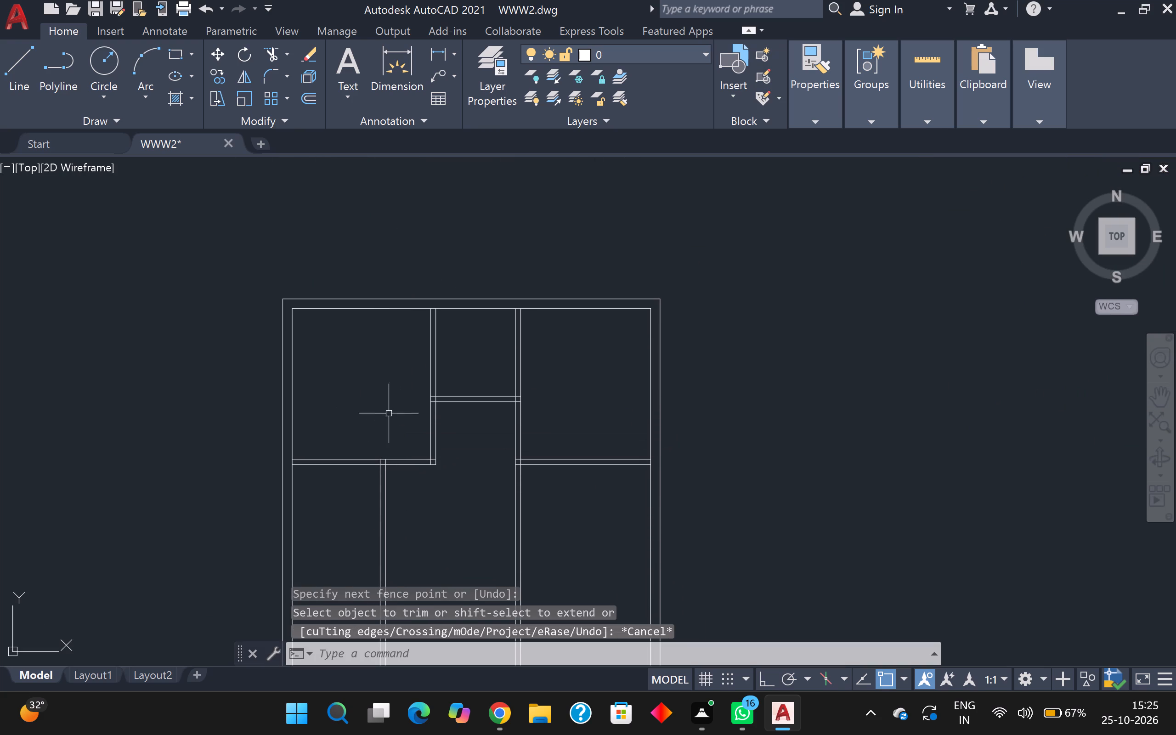
# Offset the upper-left room's lower bottom-wall line 8' downward, and offset that new line 5" further down to form a wall.
pyautogui.press('o')
pyautogui.press('Return')
pyautogui.press('Return')
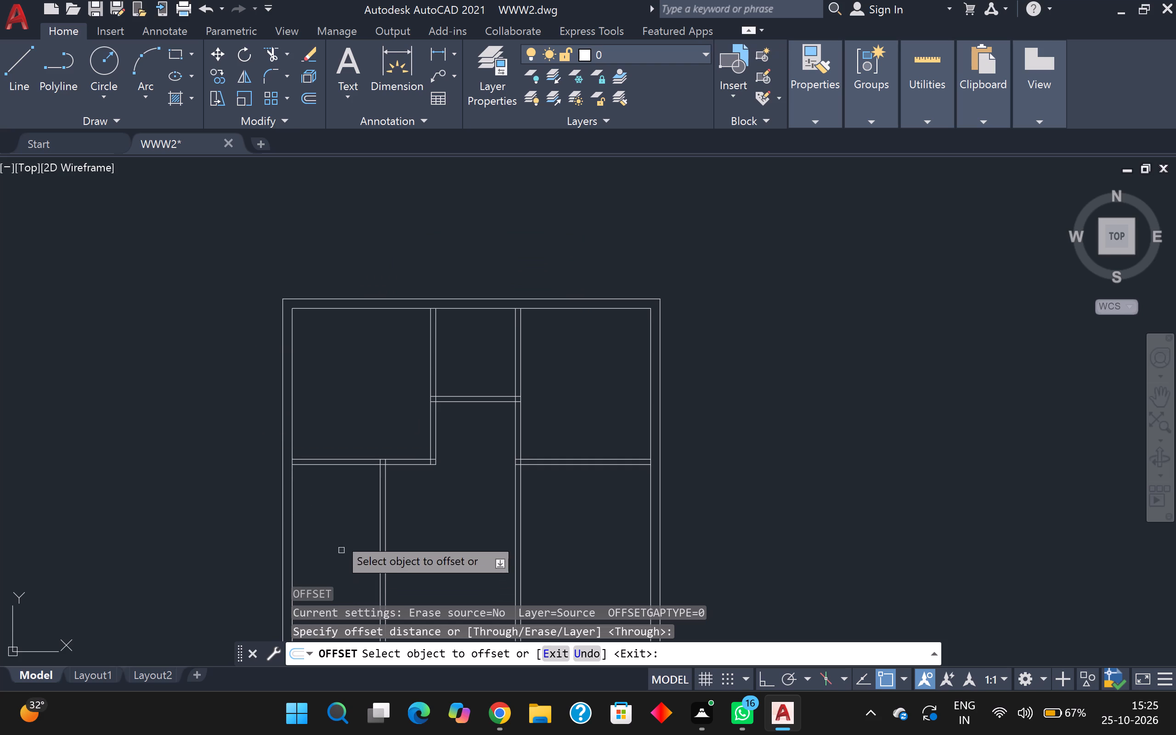
pyautogui.moveTo(336, 531); pyautogui.dragTo(223, 338, button='middle')
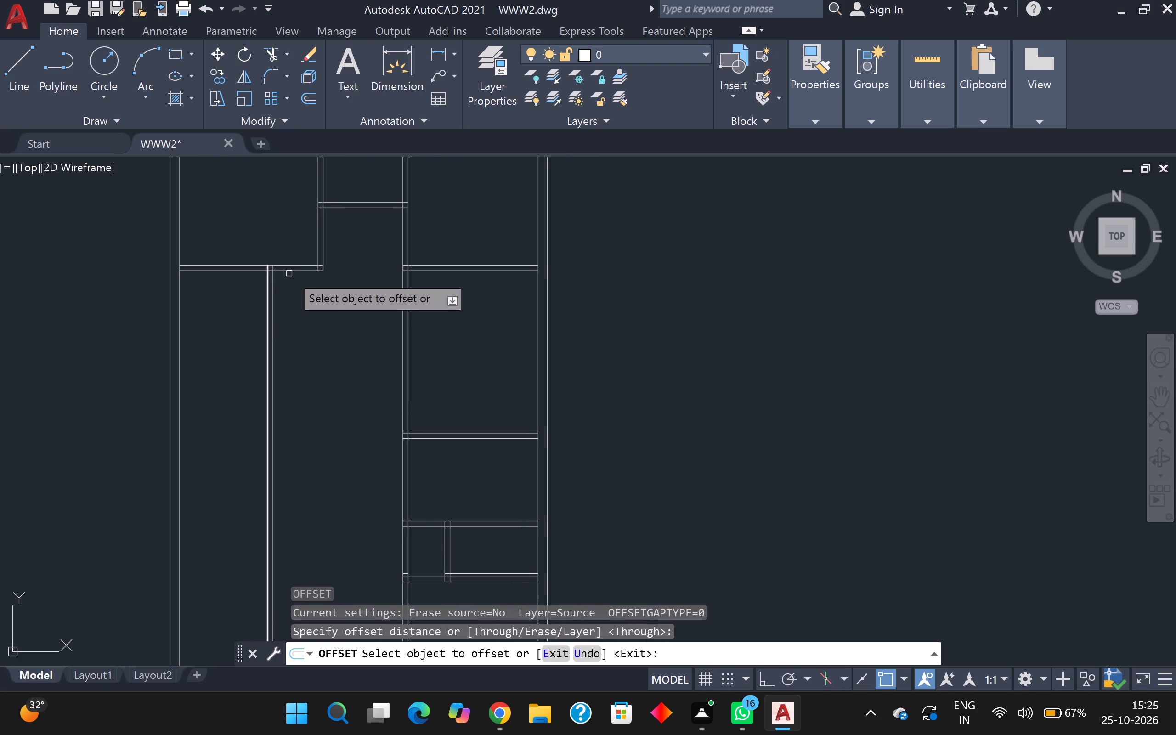
pyautogui.click(293, 272)
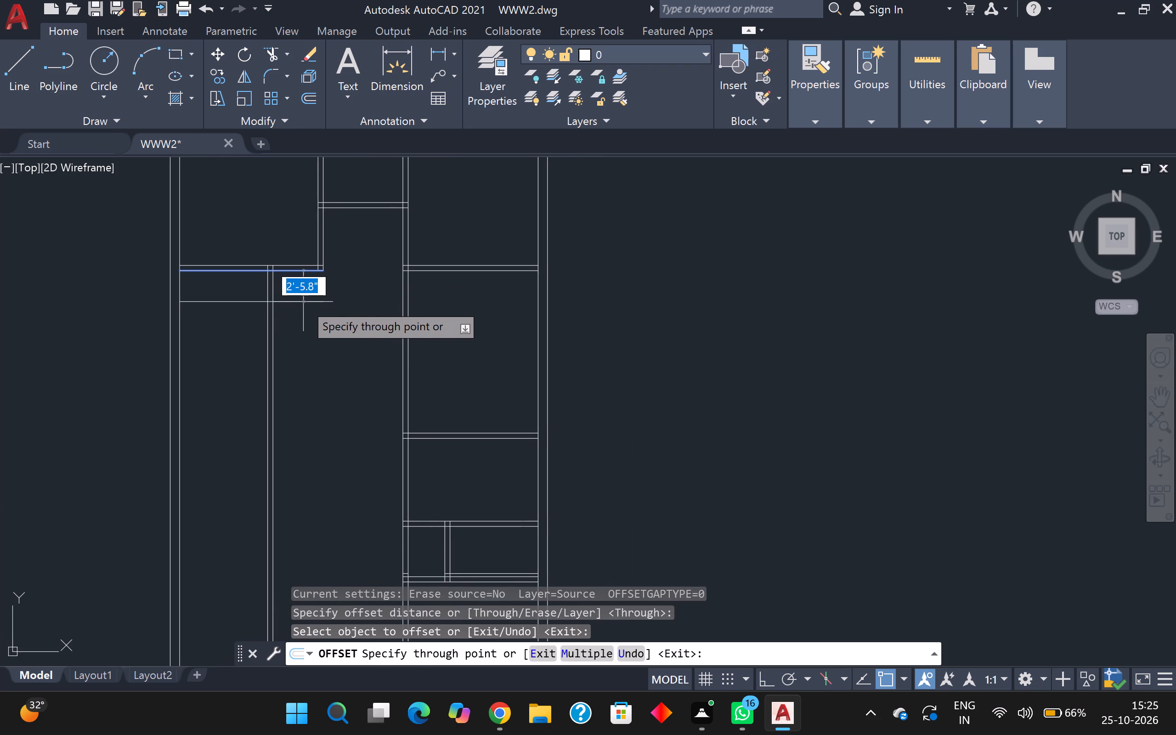
pyautogui.write("8'")
pyautogui.press('Return')
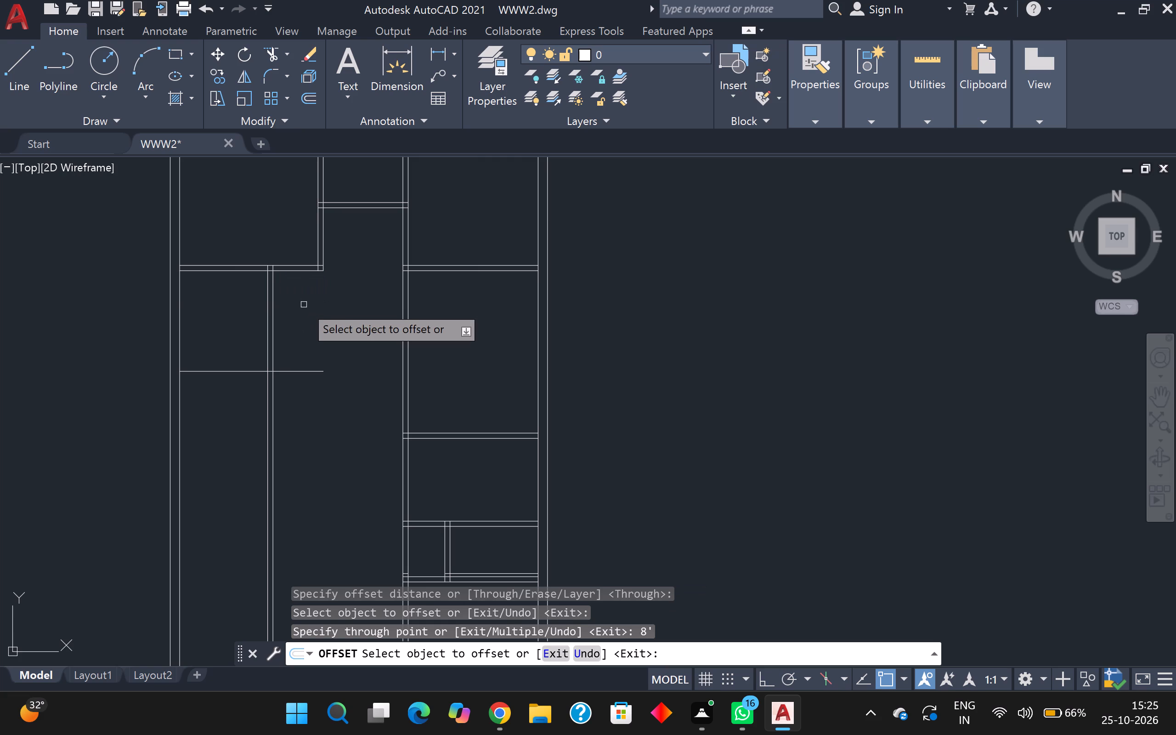
pyautogui.click(231, 372)
pyautogui.press('5')
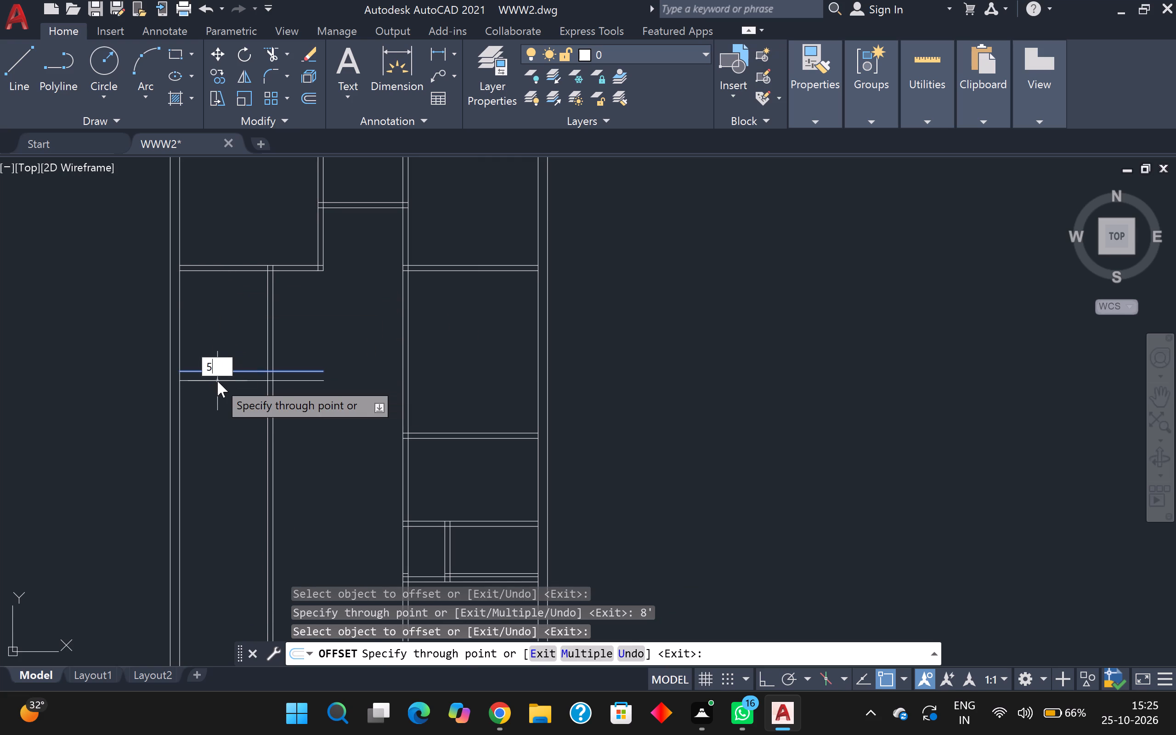
pyautogui.press('Return')
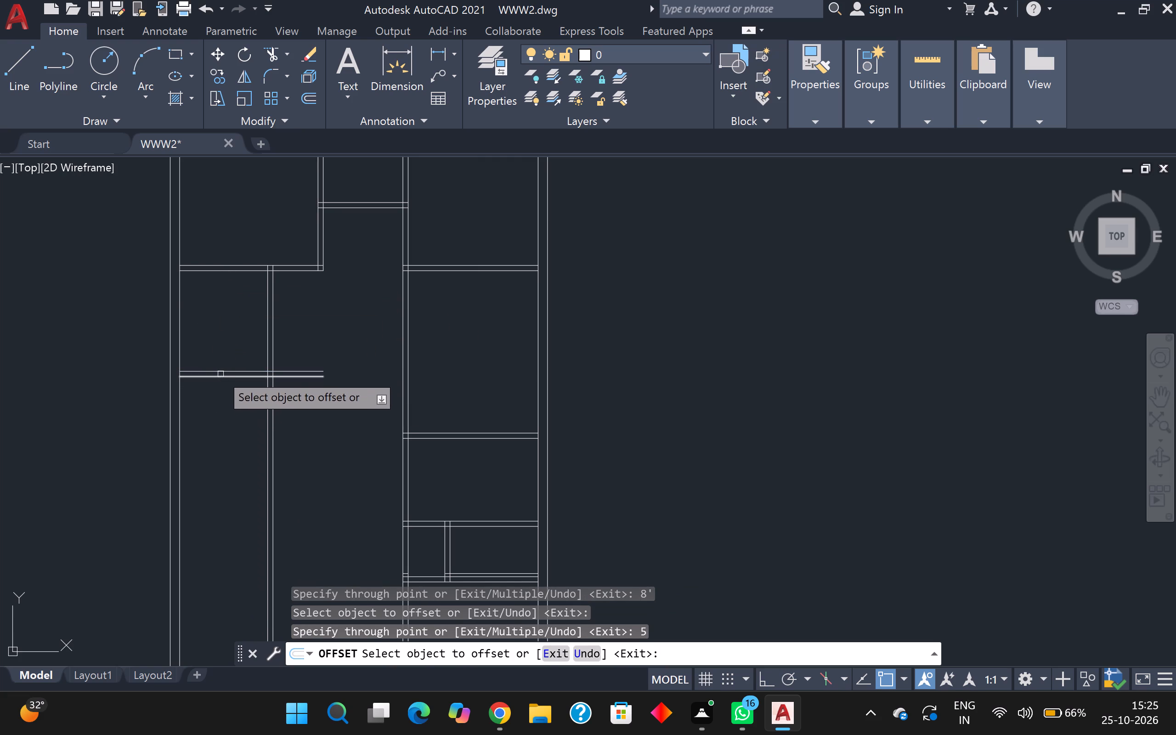
# Offset the left outer wall's inner line 11'5" rightward, and offset the new line 5" back leftward to form a double-line wall.
pyautogui.click(181, 341)
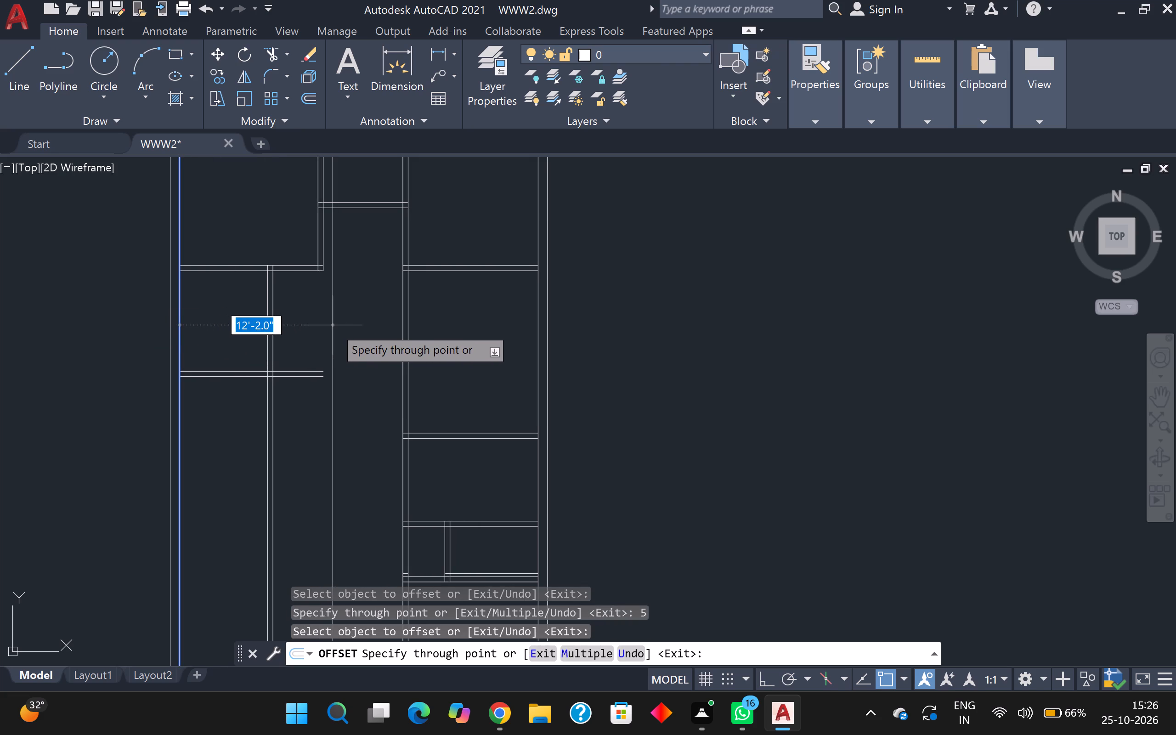
pyautogui.scroll(1, 330, 337)
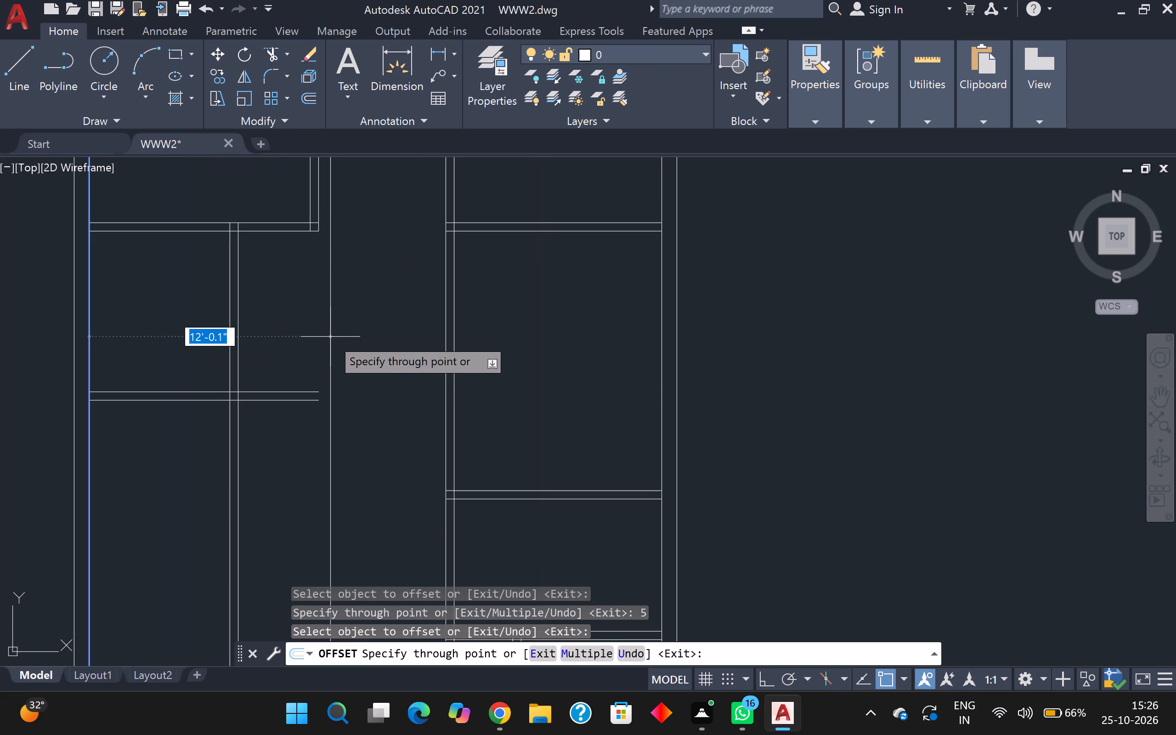
pyautogui.scroll(-2, 329, 347)
pyautogui.moveTo(329, 347); pyautogui.dragTo(333, 463, button='middle')
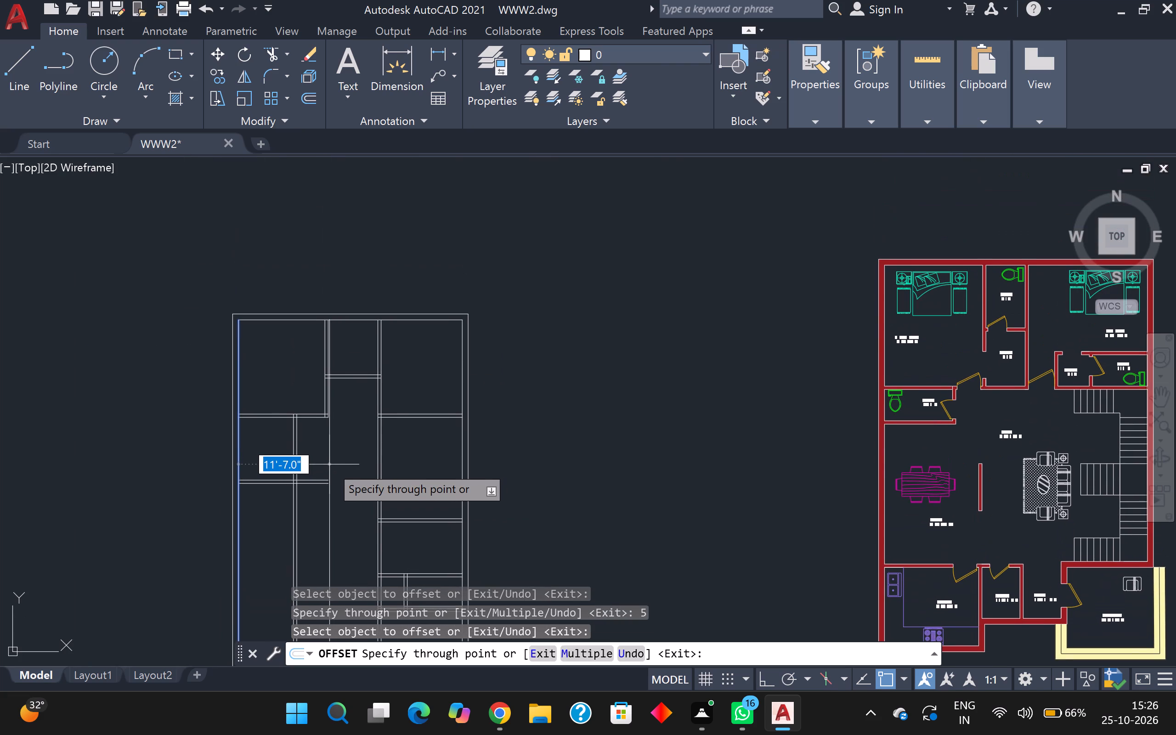
pyautogui.scroll(1, 329, 464)
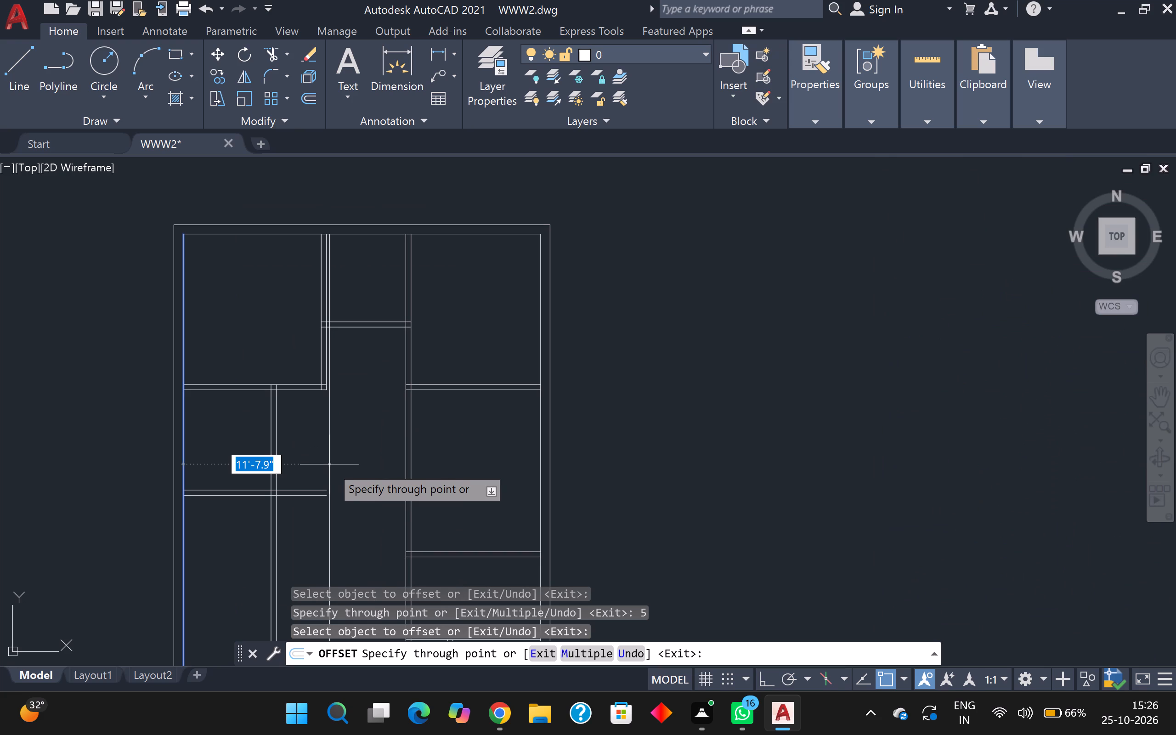
pyautogui.write('11')
pyautogui.write("'5")
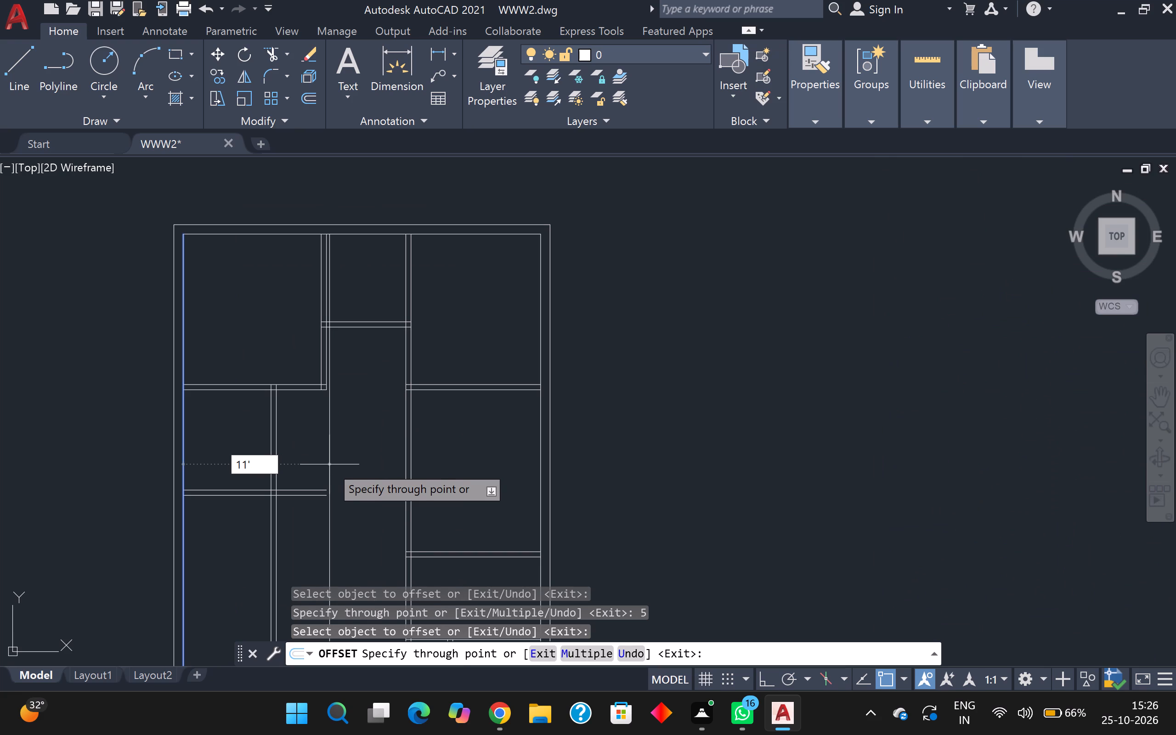
pyautogui.press('Return')
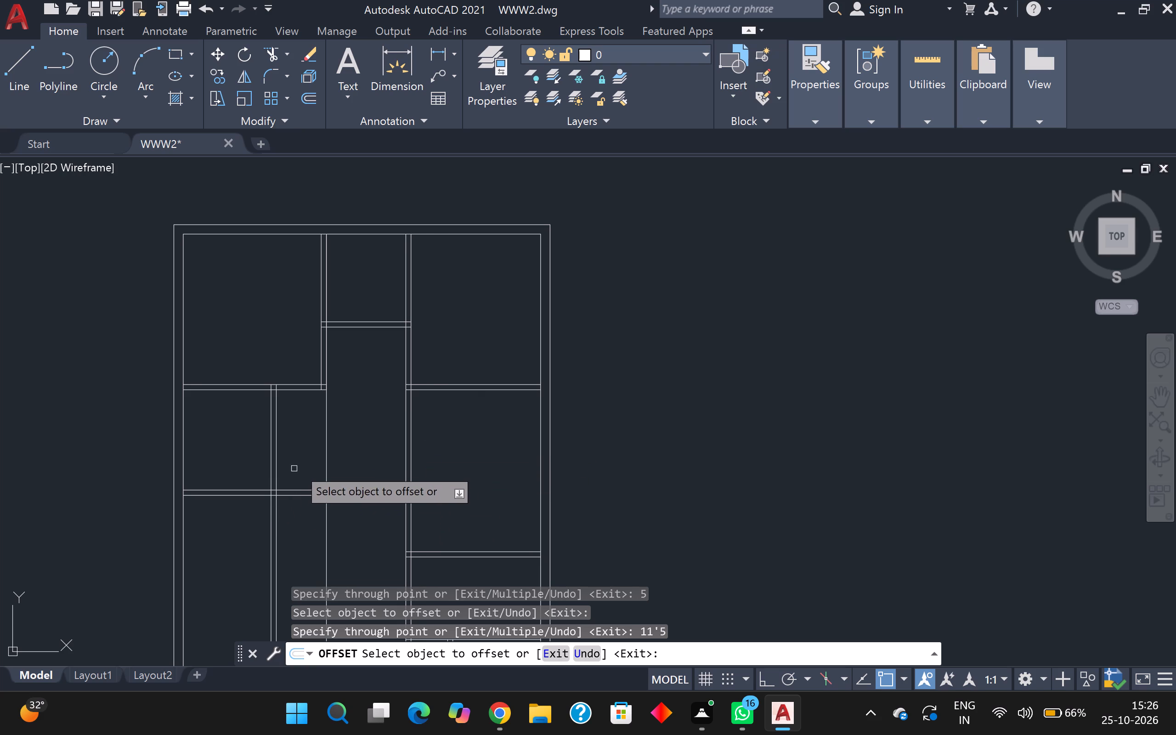
pyautogui.click(327, 465)
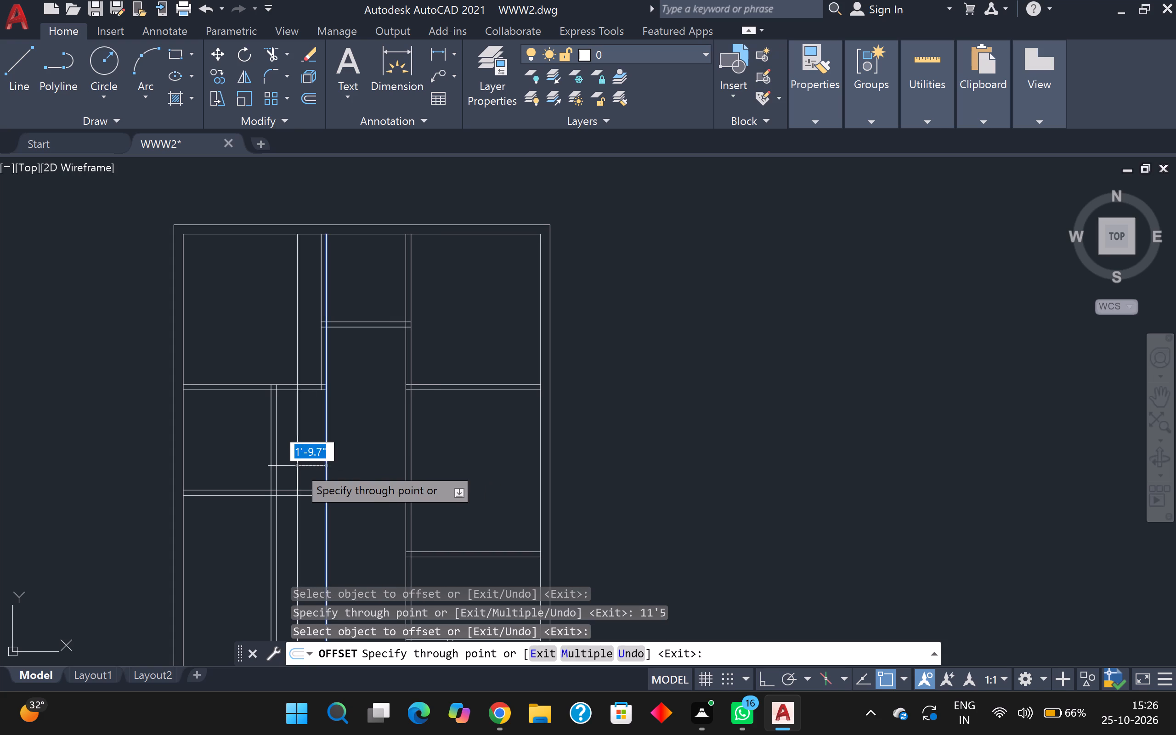
pyautogui.press('5')
pyautogui.press('Return')
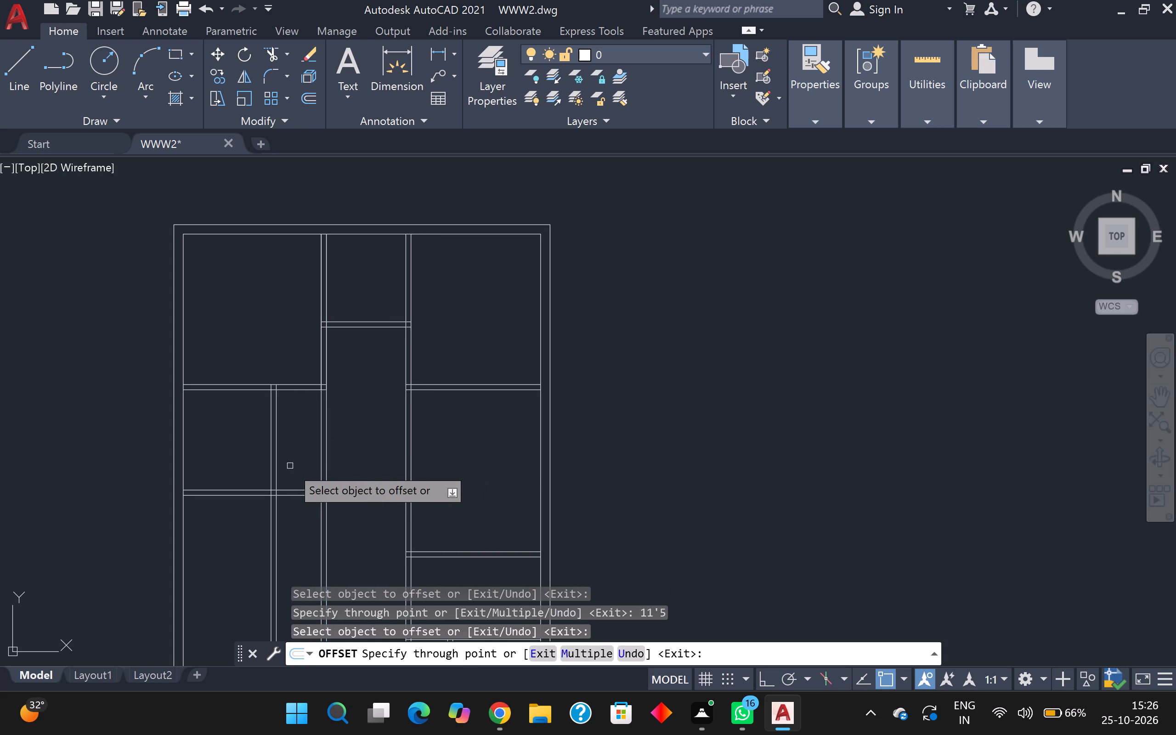
# Trim away the double-line wall left of the new 11'5" wall, both inside the 8' deep room and in the area below it.
pyautogui.scroll(-1, 290, 465)
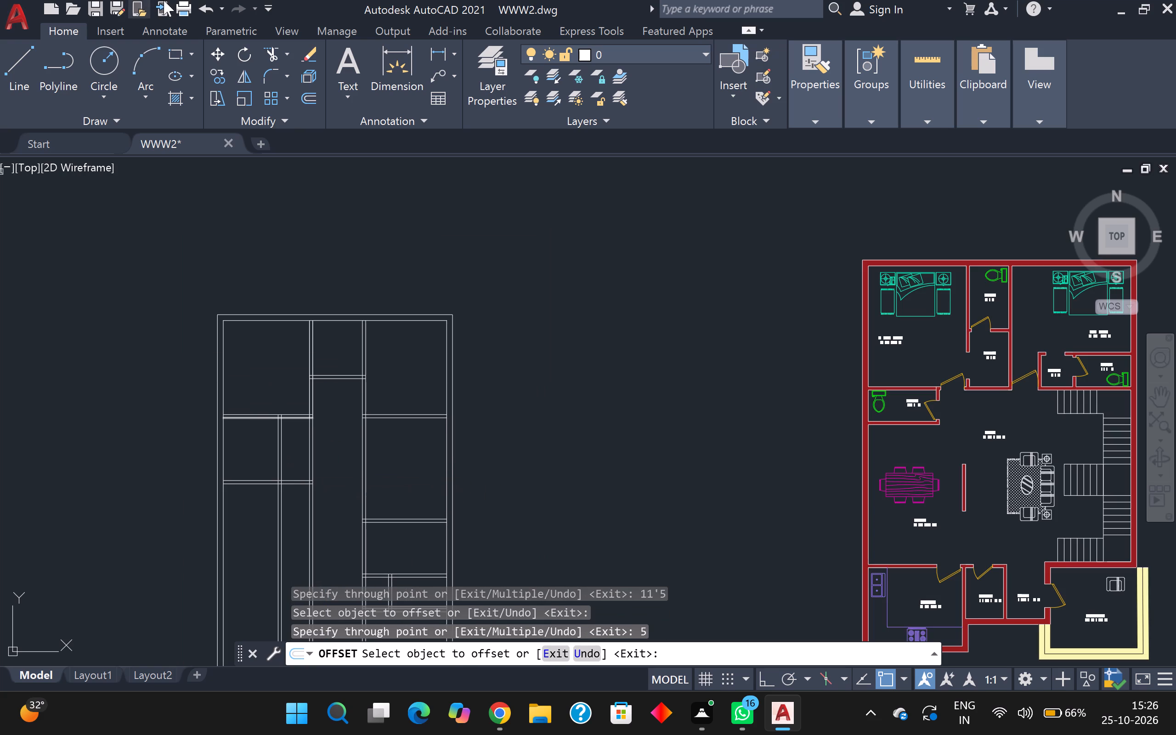
pyautogui.click(265, 53)
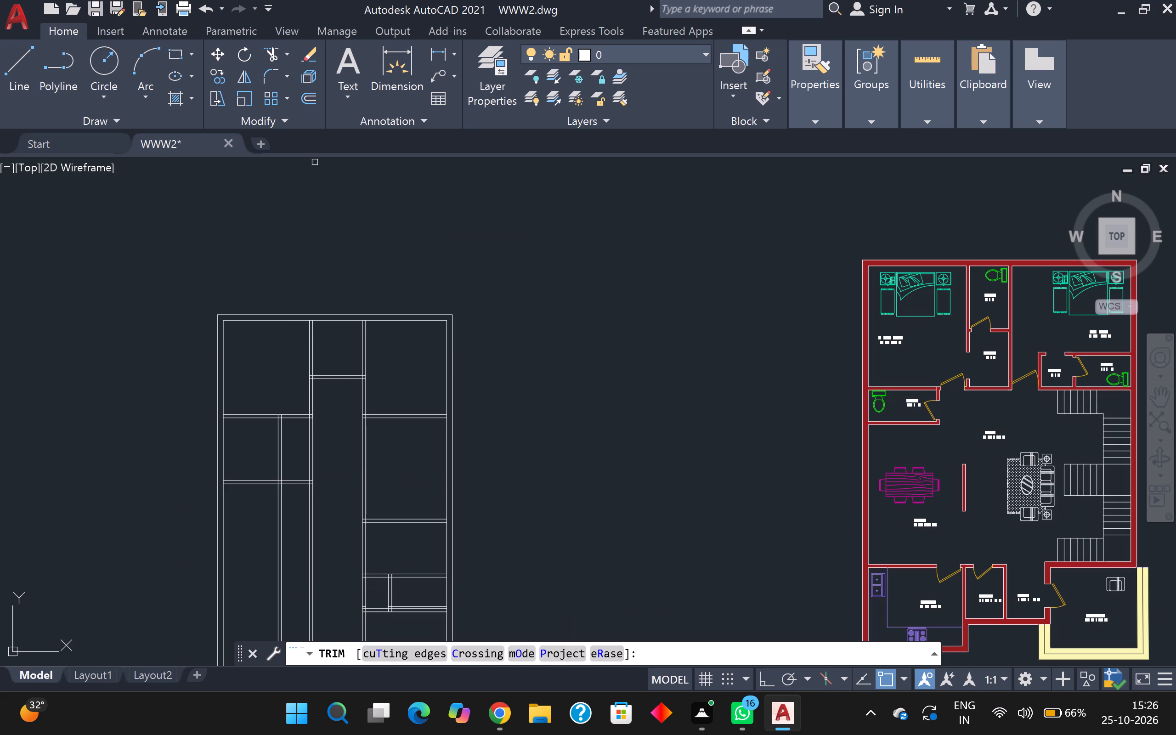
pyautogui.scroll(-1, 356, 384)
pyautogui.scroll(-1, 401, 389)
pyautogui.moveTo(490, 416); pyautogui.dragTo(519, 314, button='middle')
pyautogui.scroll(1, 522, 324)
pyautogui.scroll(2, 292, 300)
pyautogui.click(270, 372)
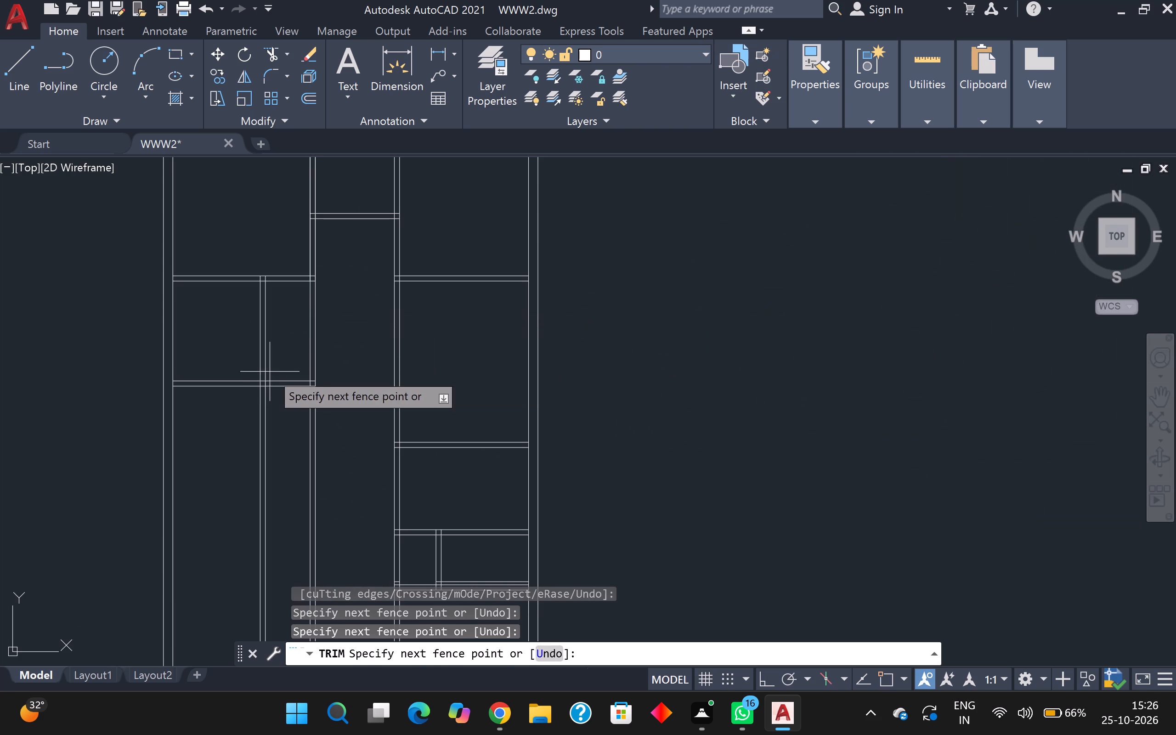
pyautogui.moveTo(247, 349); pyautogui.dragTo(247, 341)
pyautogui.scroll(-1, 264, 344)
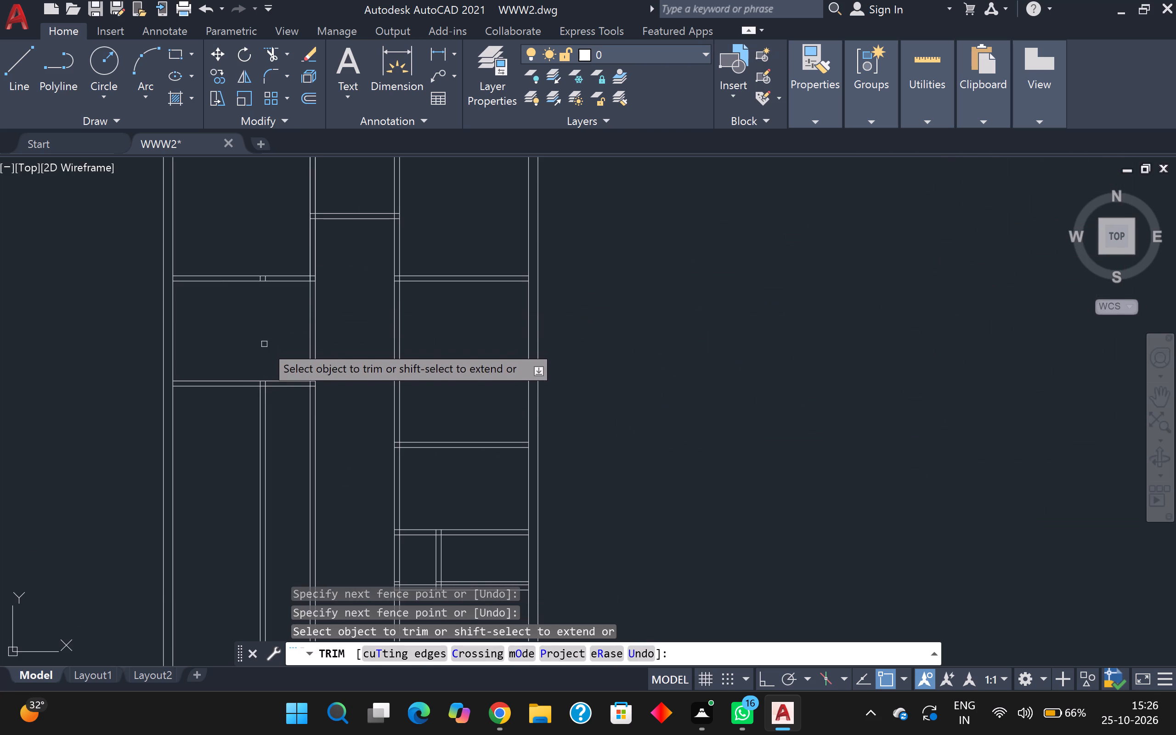
pyautogui.click(269, 456)
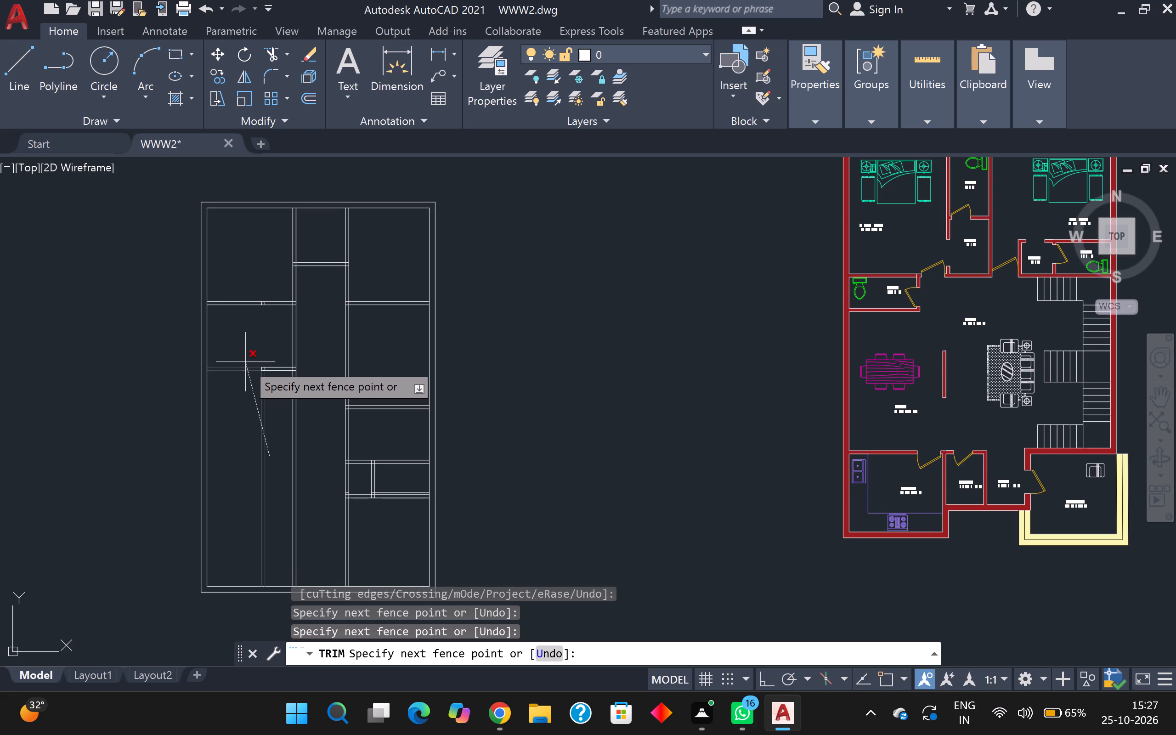
pyautogui.scroll(2, 245, 360)
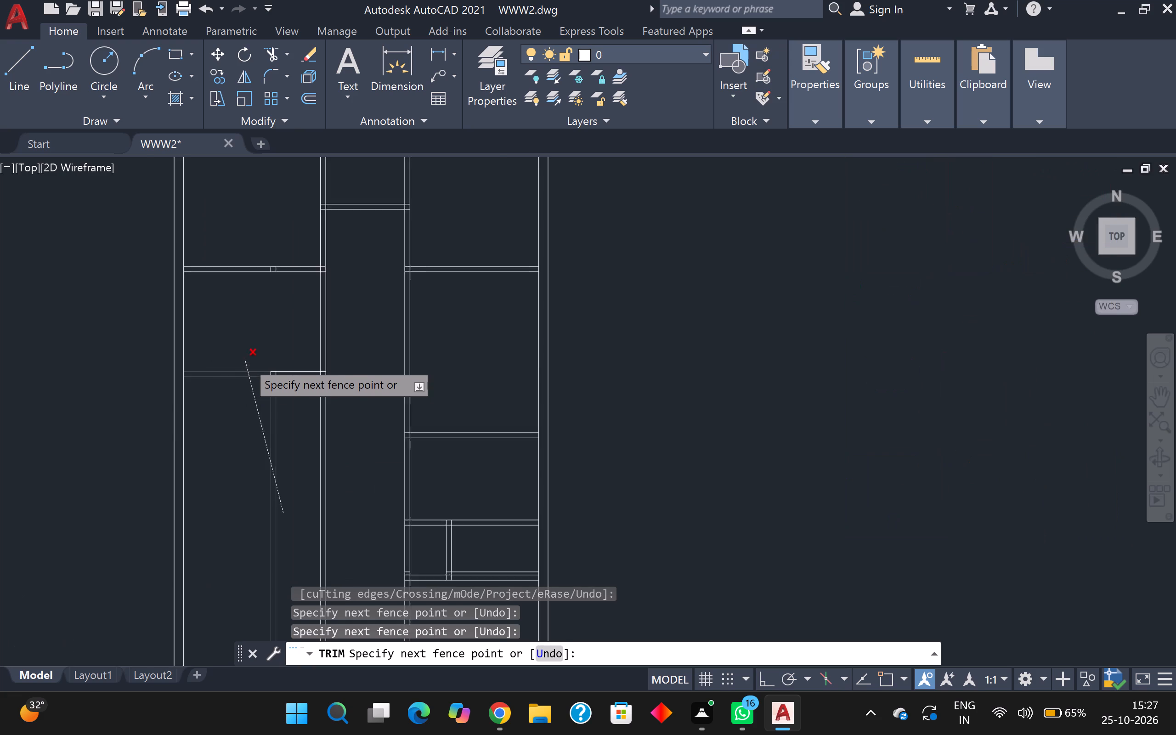
pyautogui.scroll(-2, 277, 443)
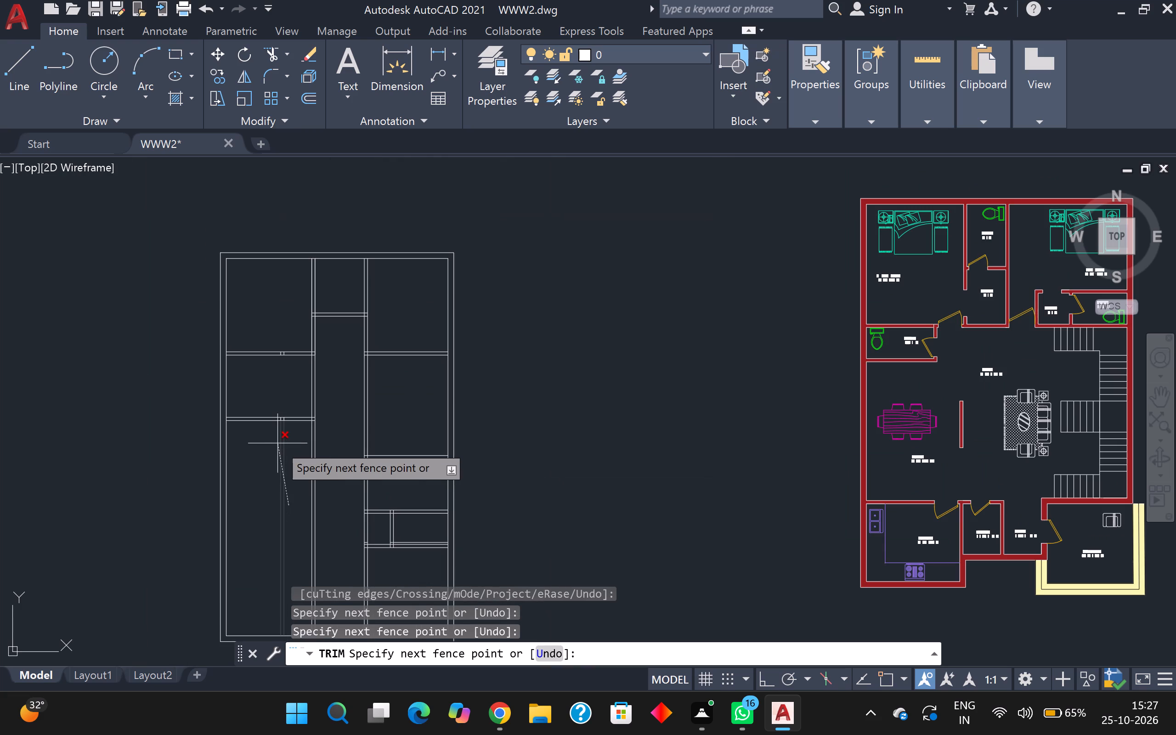
pyautogui.click(277, 443)
# Trim away the 11'5" double-line wall below the 8' deep room's bottom wall.
pyautogui.scroll(-2, 276, 441)
pyautogui.moveTo(382, 516); pyautogui.dragTo(384, 515, button='middle')
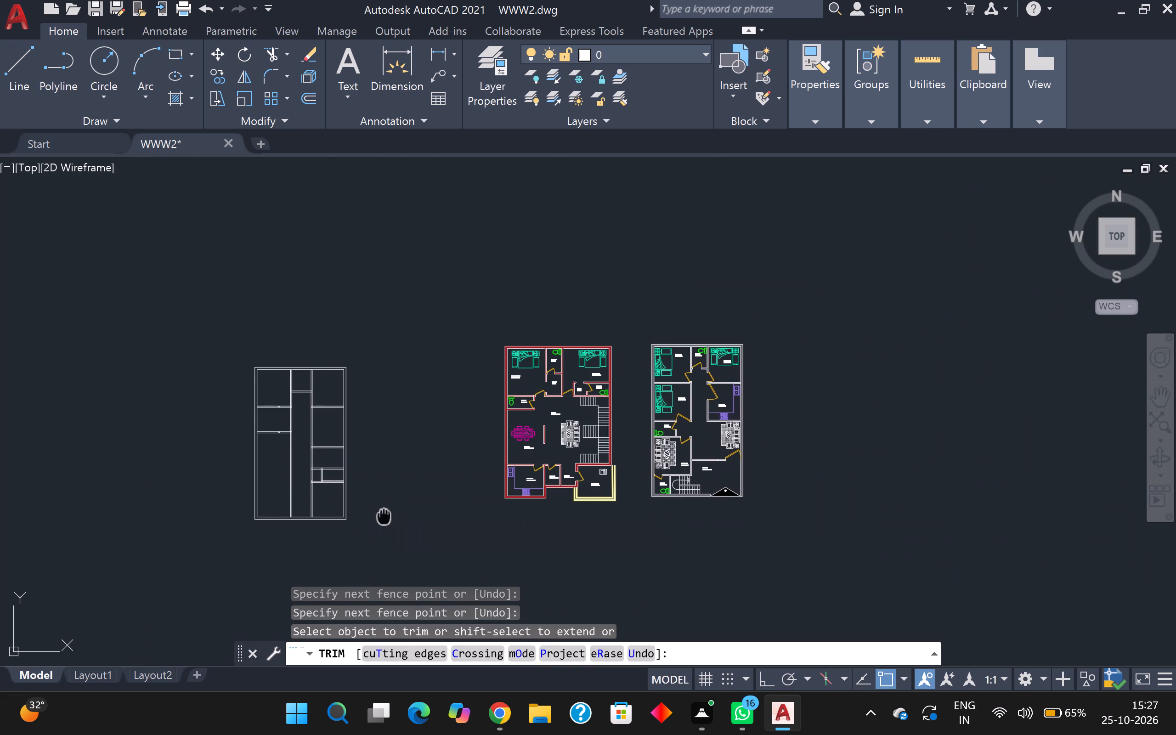
pyautogui.moveTo(384, 515); pyautogui.dragTo(468, 480, button='middle')
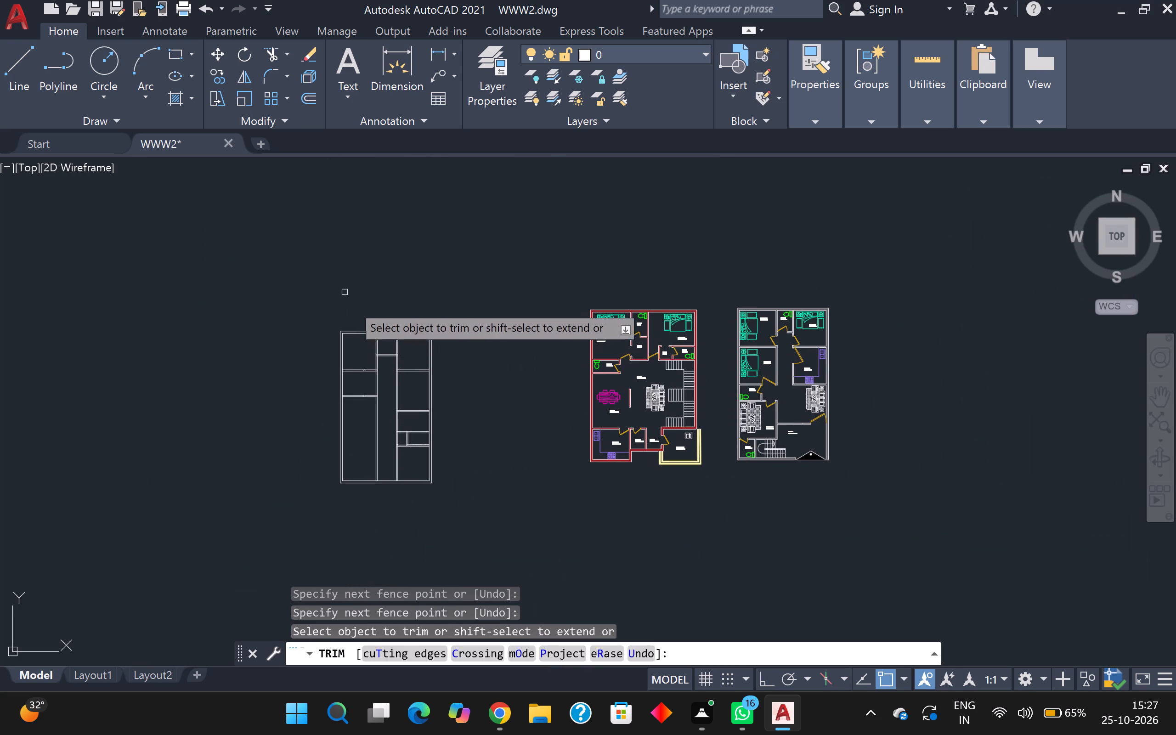
pyautogui.scroll(2, 381, 484)
pyautogui.scroll(1, 373, 417)
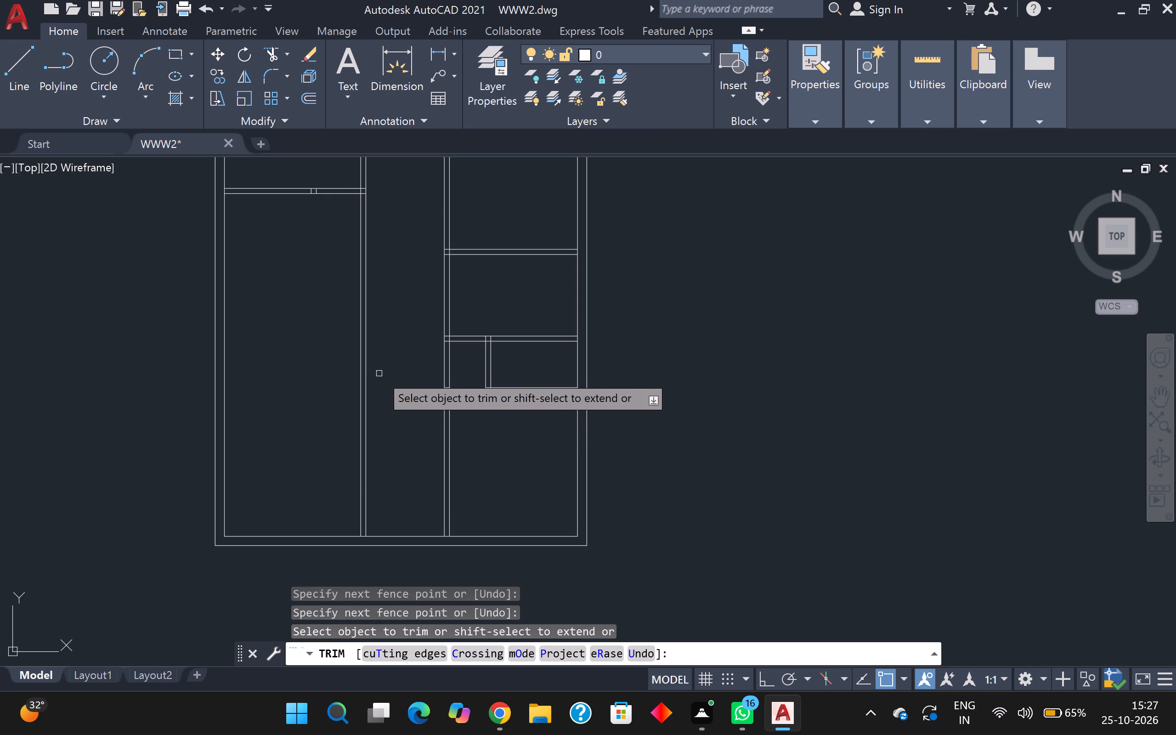
pyautogui.click(373, 369)
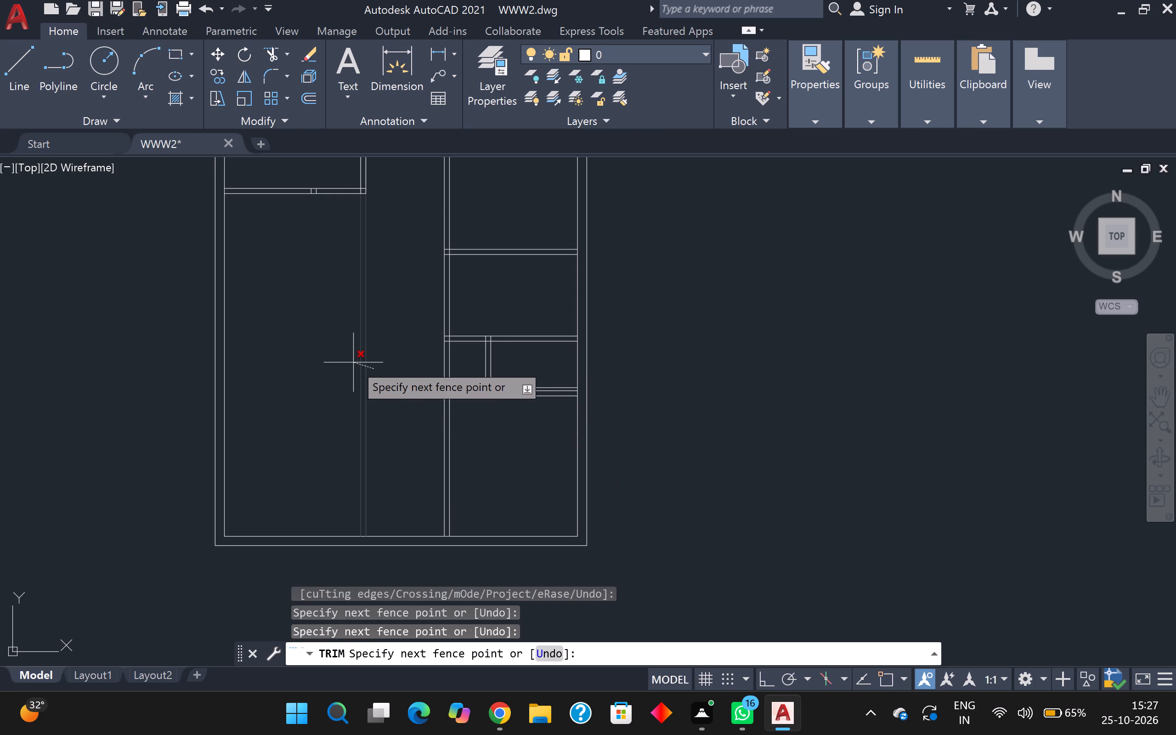
pyautogui.click(354, 367)
pyautogui.scroll(-2, 354, 367)
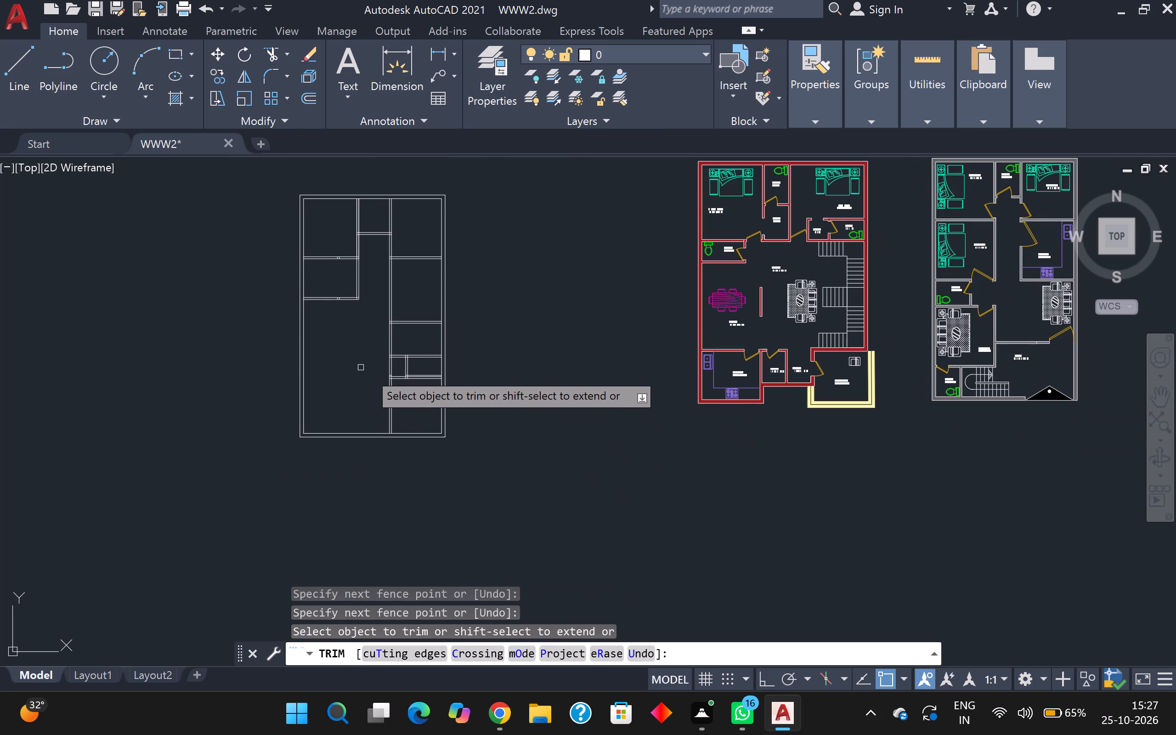
pyautogui.scroll(2, 368, 370)
pyautogui.press('Escape')
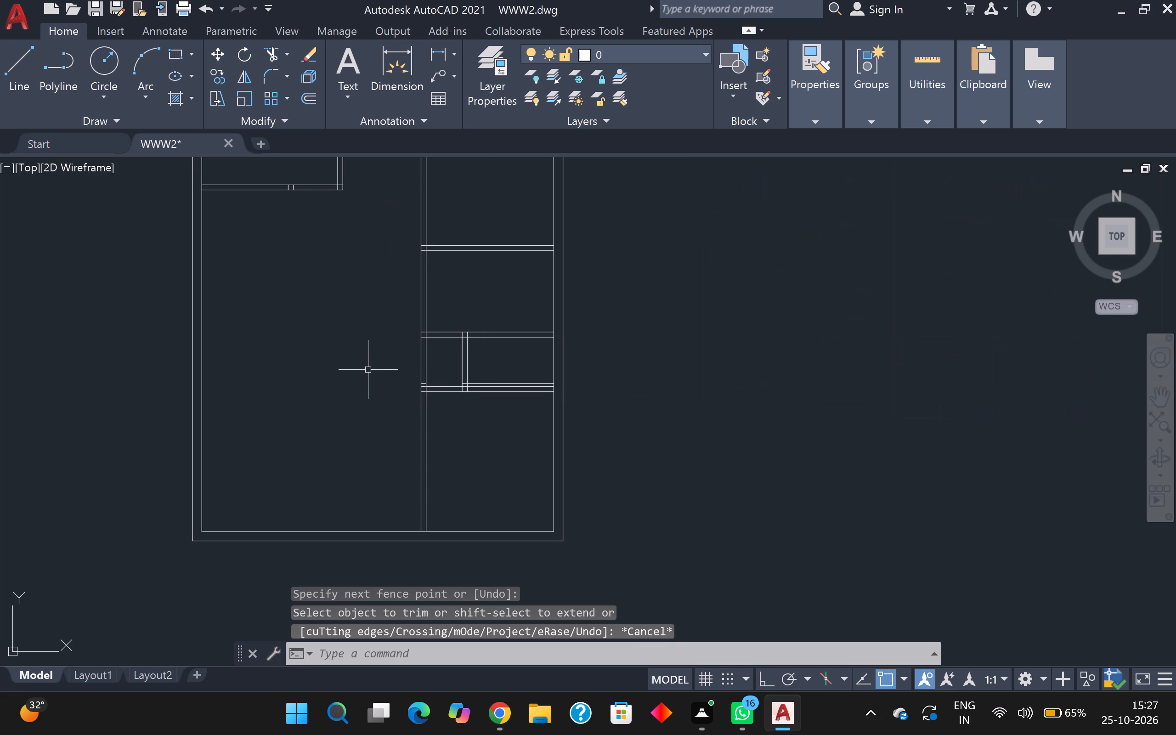
# Offset the left outer wall's inner line 7' rightward, and offset that new line 5" further right to form a double-line wall.
pyautogui.press('o')
pyautogui.press('Return')
pyautogui.press('Return')
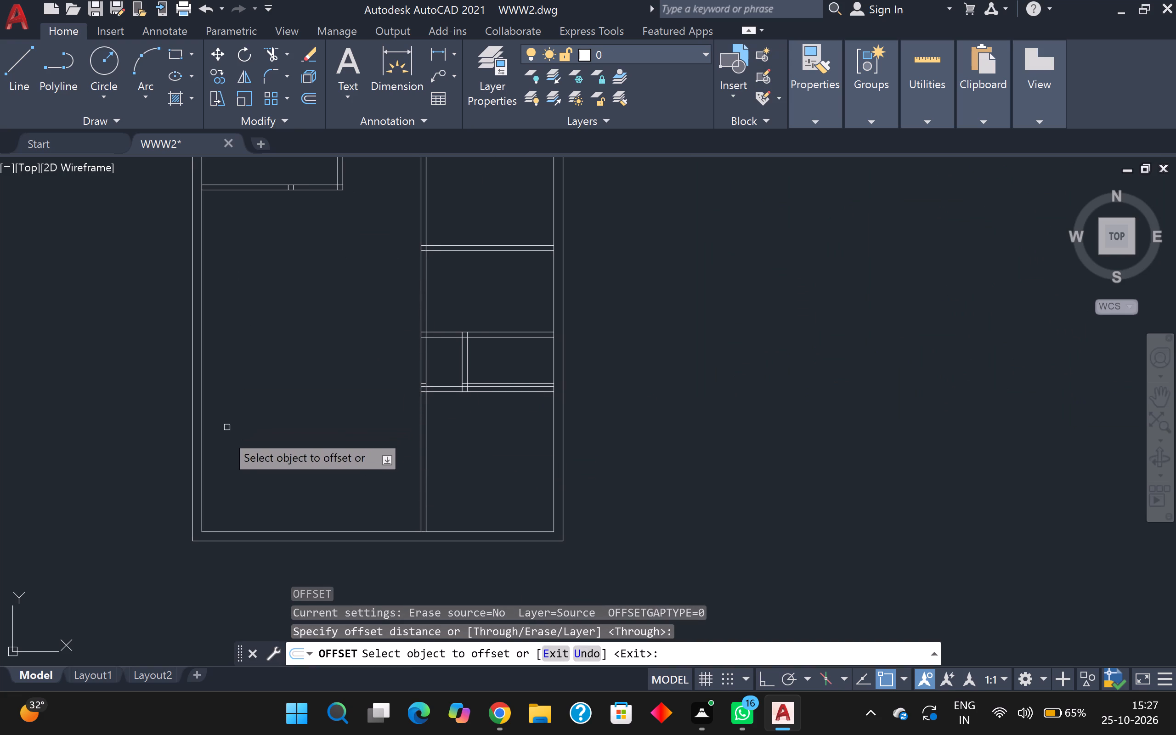
pyautogui.click(204, 463)
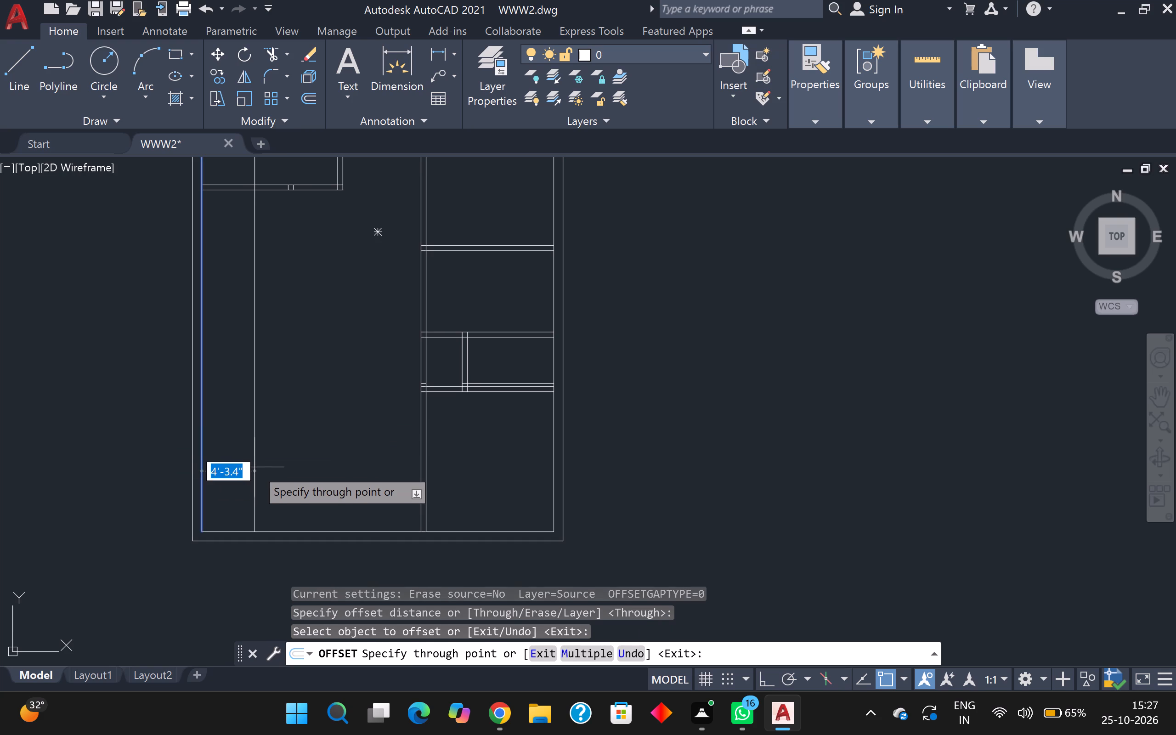
pyautogui.write("7'")
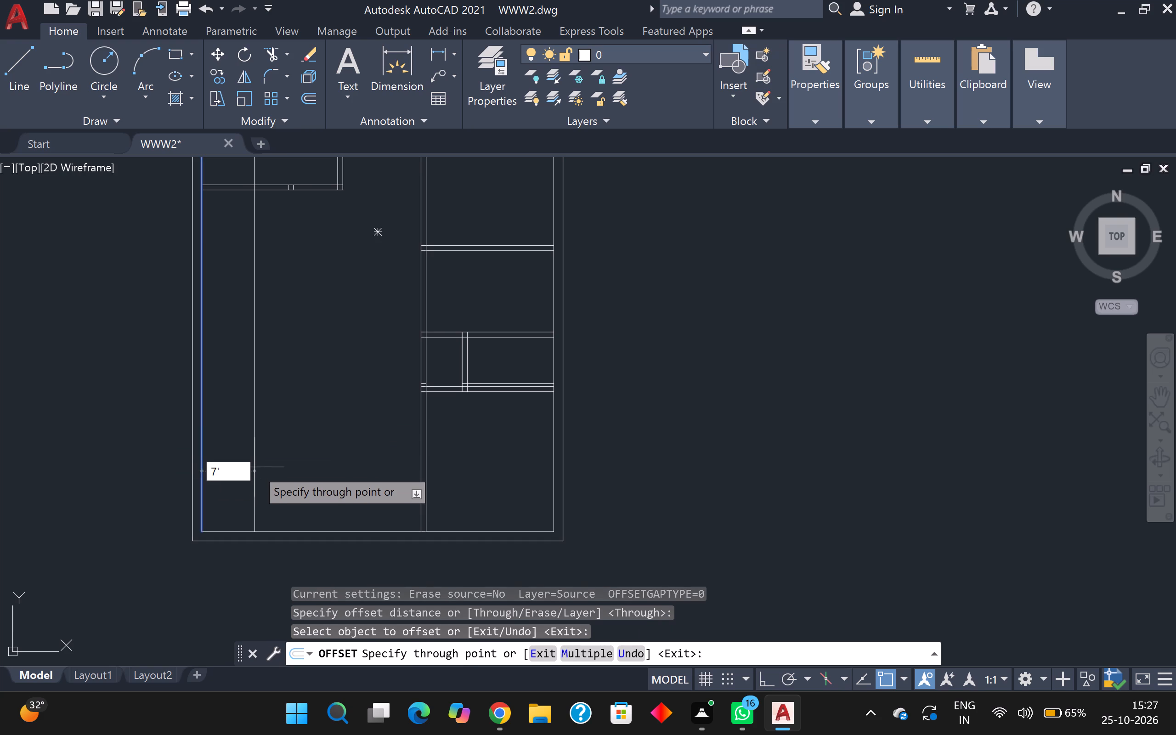
pyautogui.press('Return')
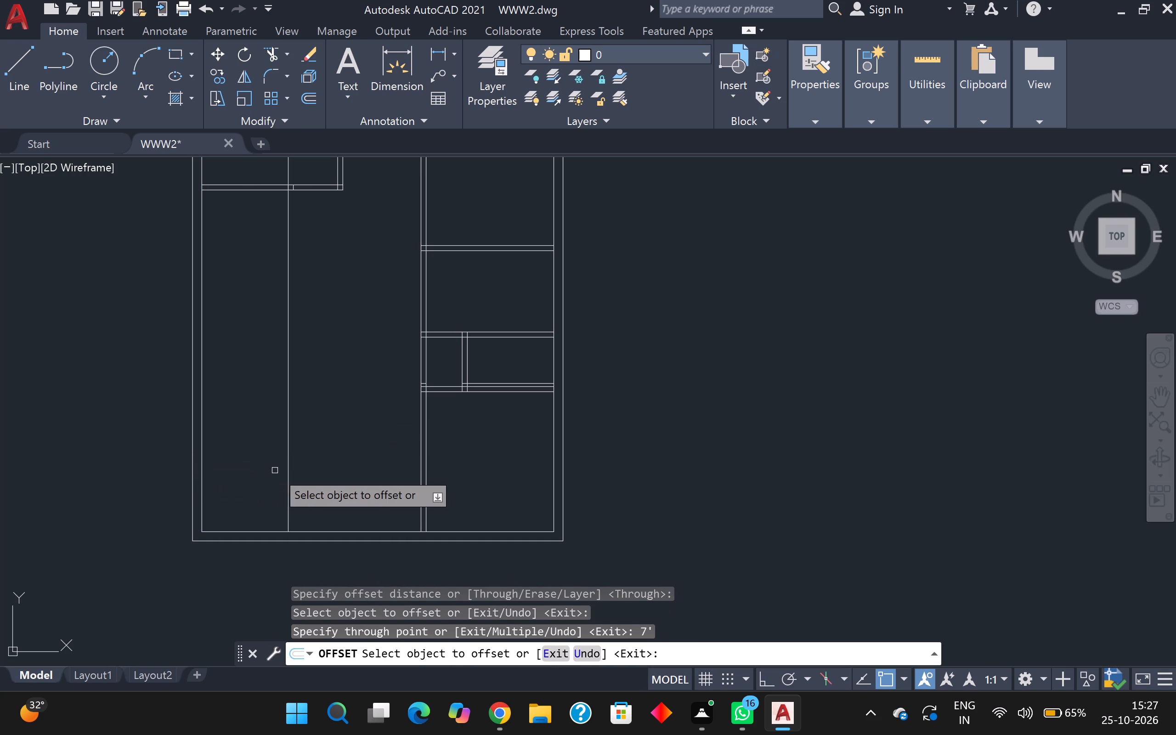
pyautogui.click(289, 484)
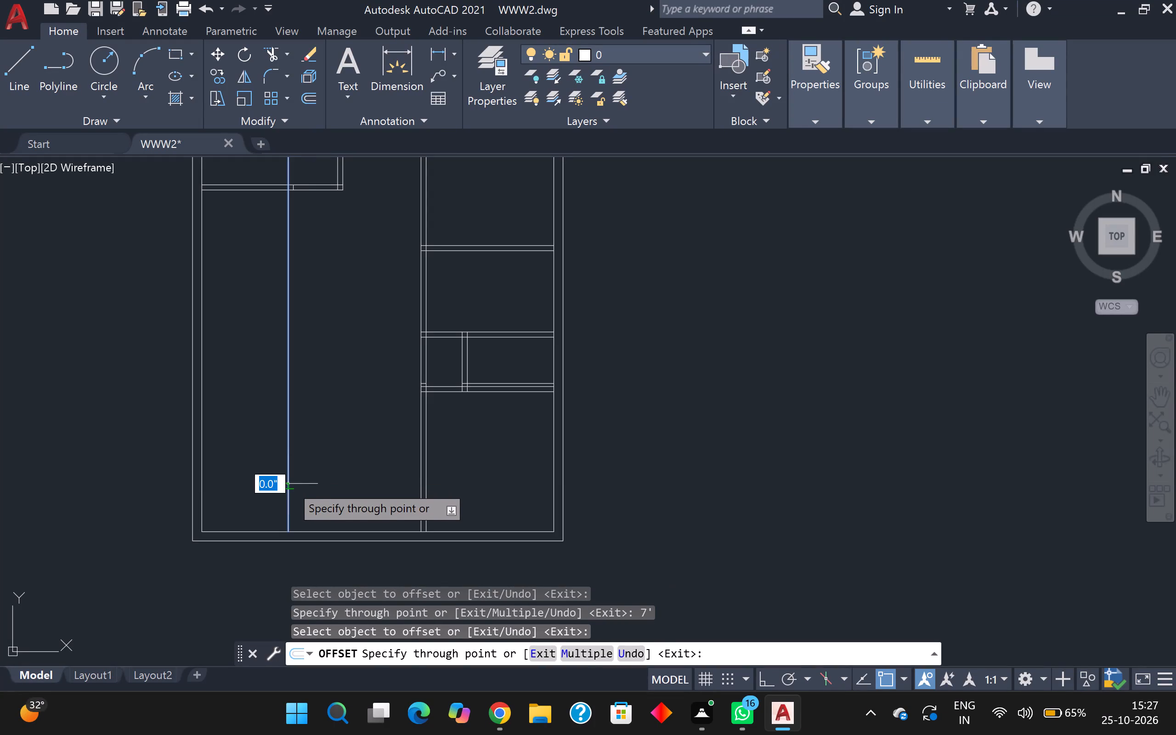
pyautogui.press('5')
pyautogui.press('Return')
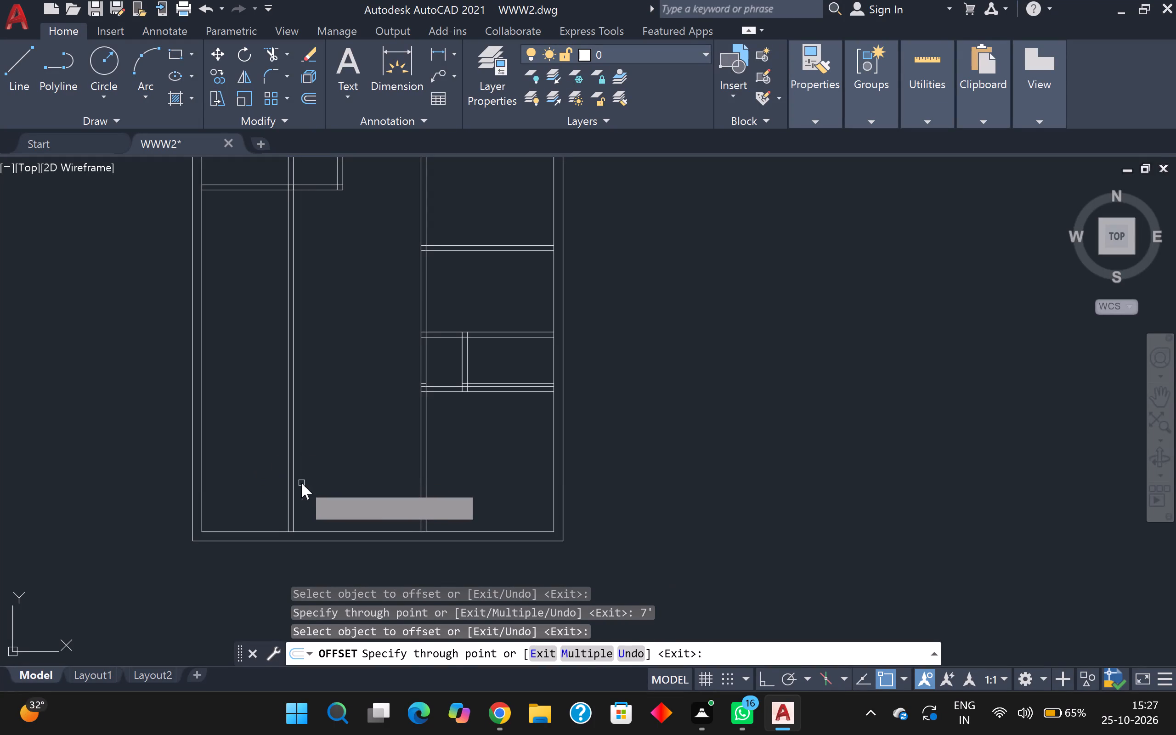
# Examine the new plan's wall layout alongside the existing finished plans.
pyautogui.scroll(-1, 1, 552)
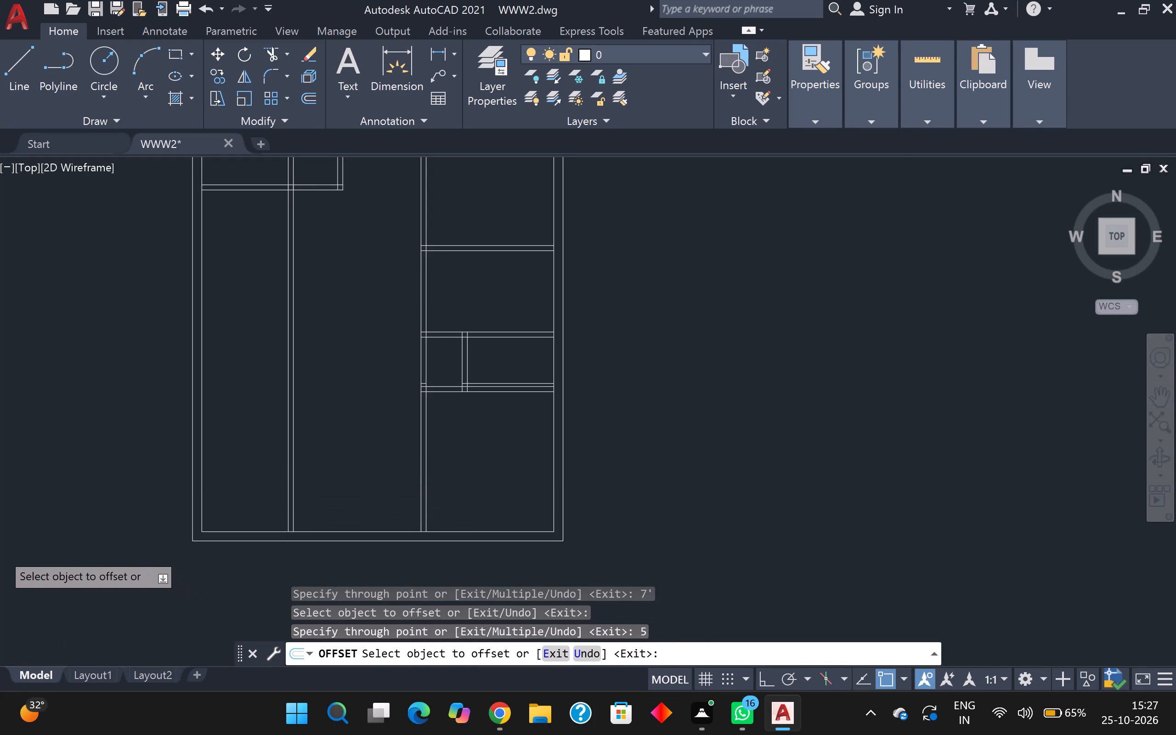
pyautogui.scroll(-1, 0, 552)
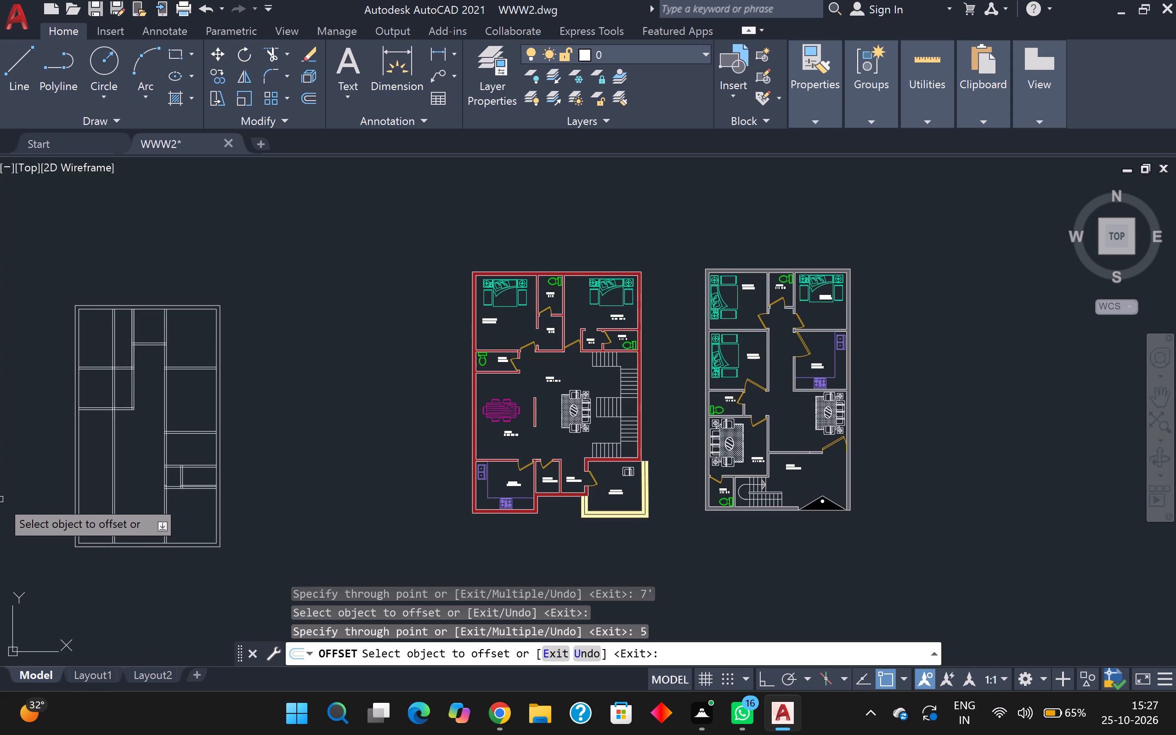
pyautogui.scroll(1, 0, 490)
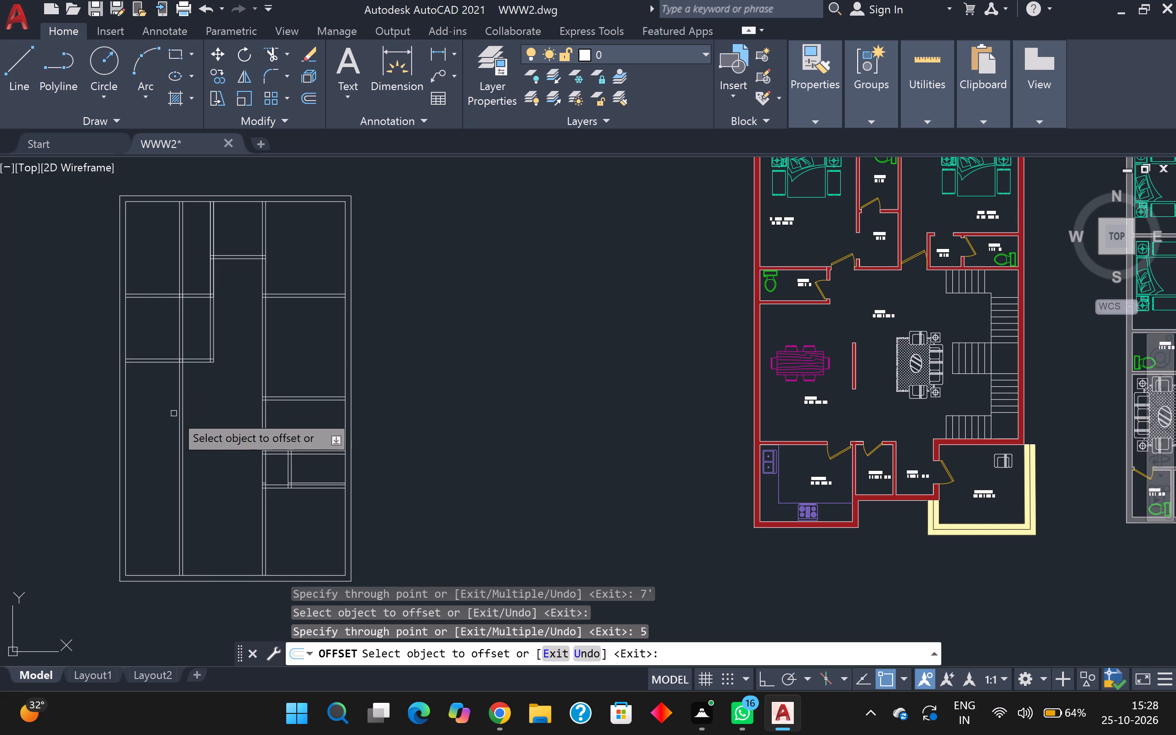
pyautogui.scroll(2, 159, 420)
pyautogui.scroll(-3, 159, 420)
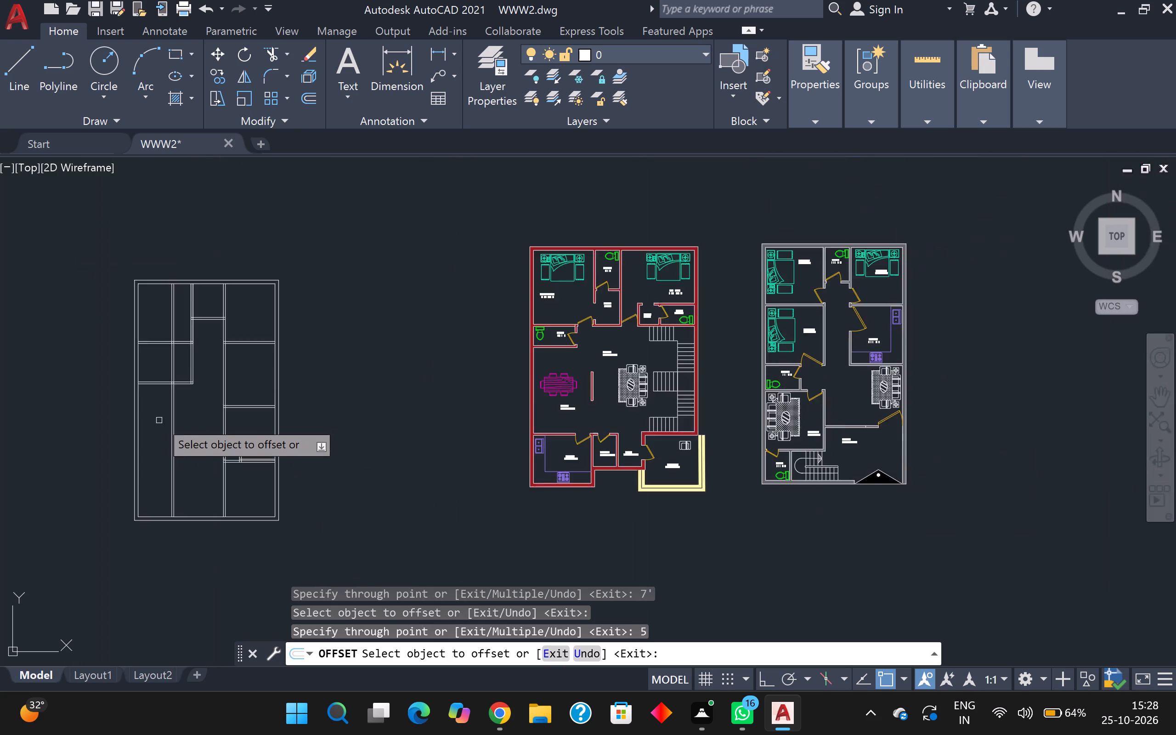
pyautogui.scroll(2, 159, 418)
pyautogui.scroll(-1, 161, 408)
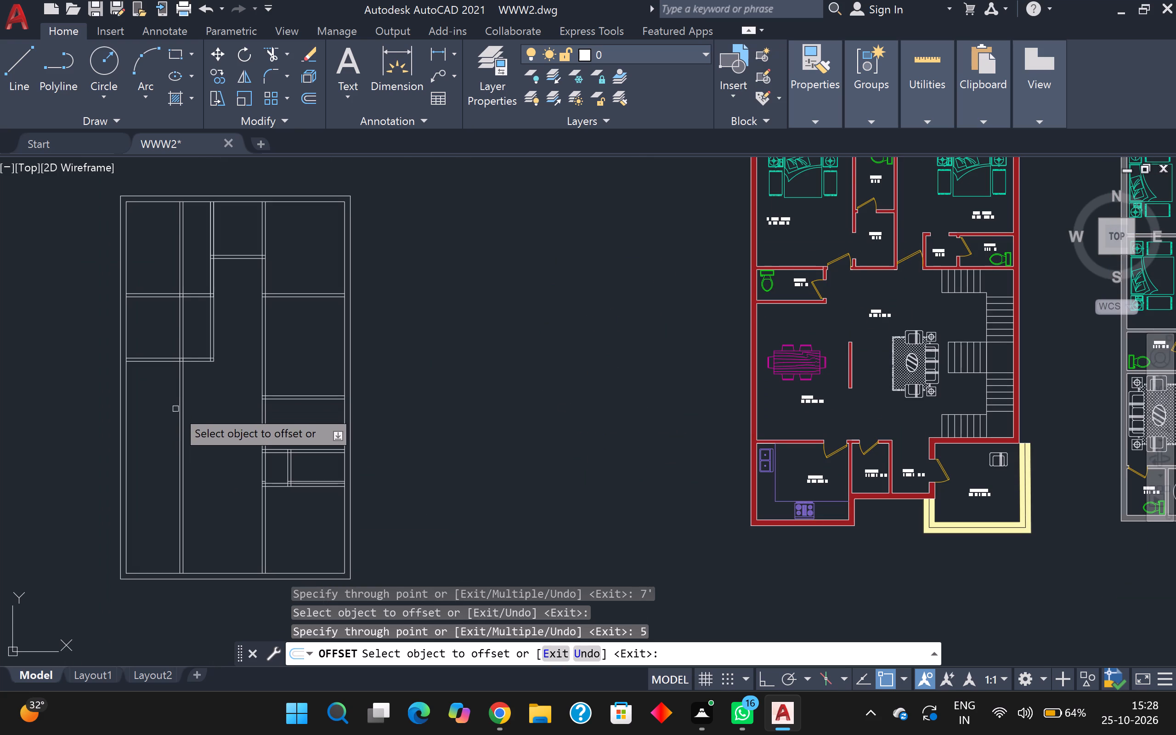
pyautogui.scroll(2, 175, 409)
pyautogui.scroll(-1, 175, 409)
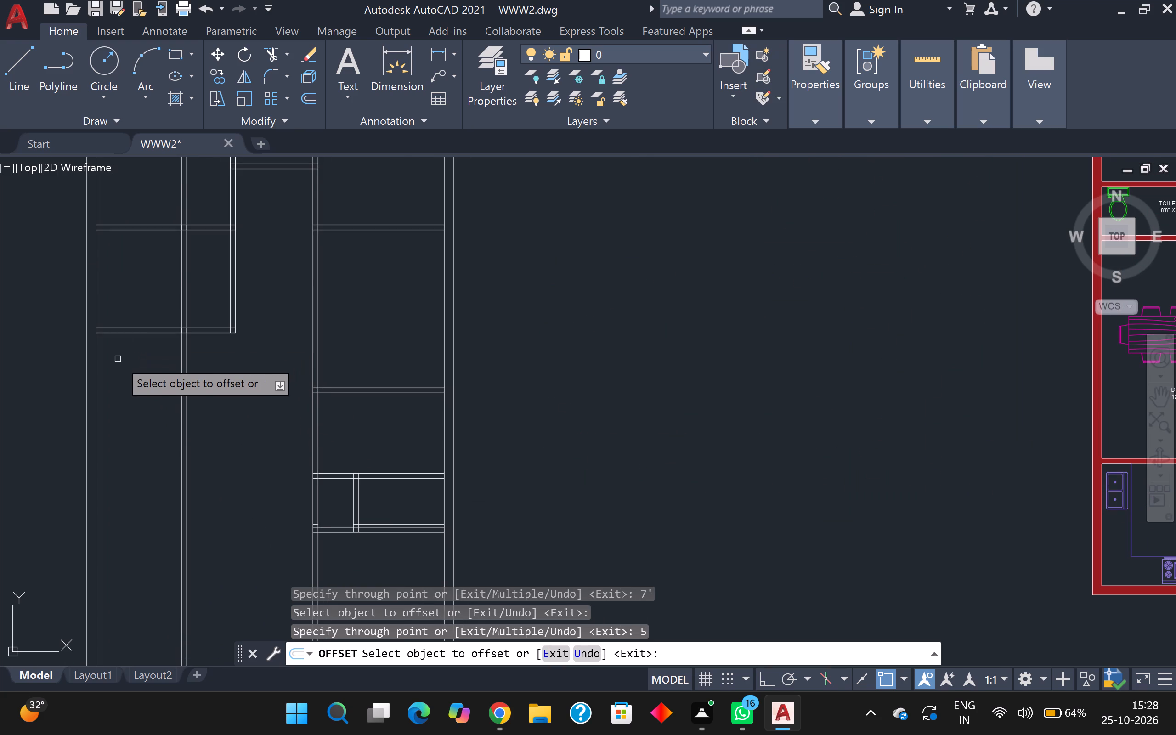
pyautogui.scroll(-1, 118, 359)
pyautogui.scroll(1, 138, 443)
pyautogui.press('Escape')
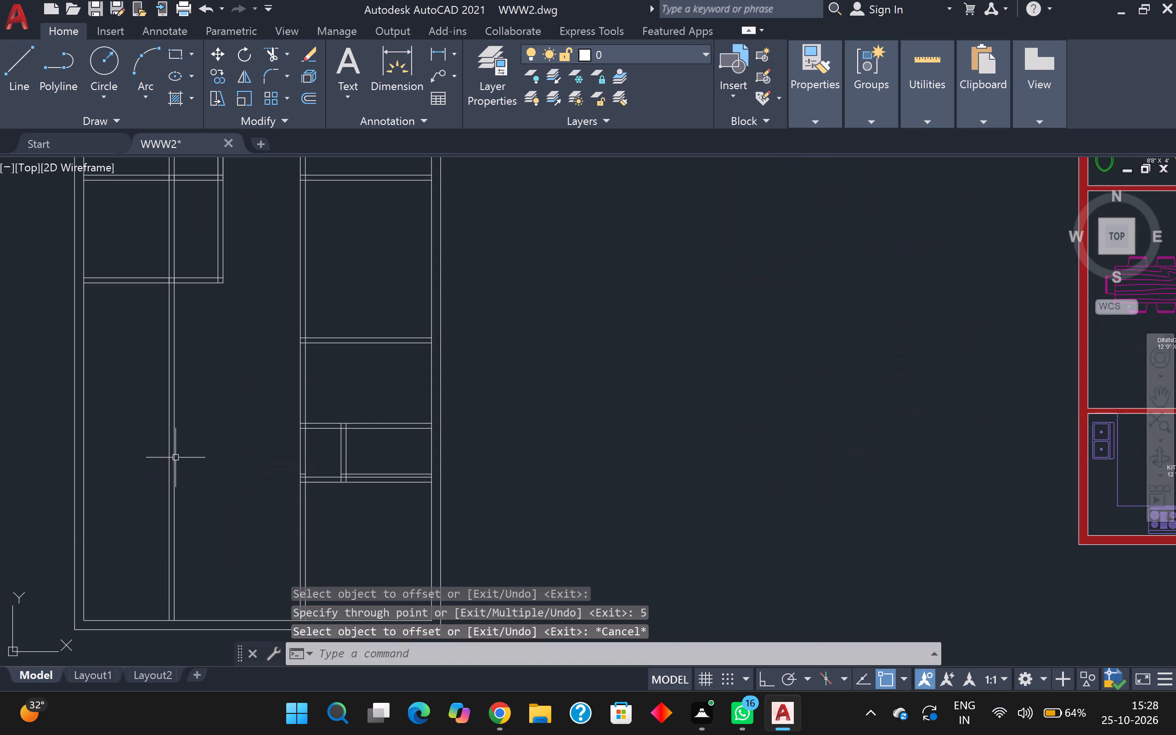
# Extend the two lower lines of the small partitioned rooms' bottom wall leftward to the left outer wall.
pyautogui.scroll(2, 386, 453)
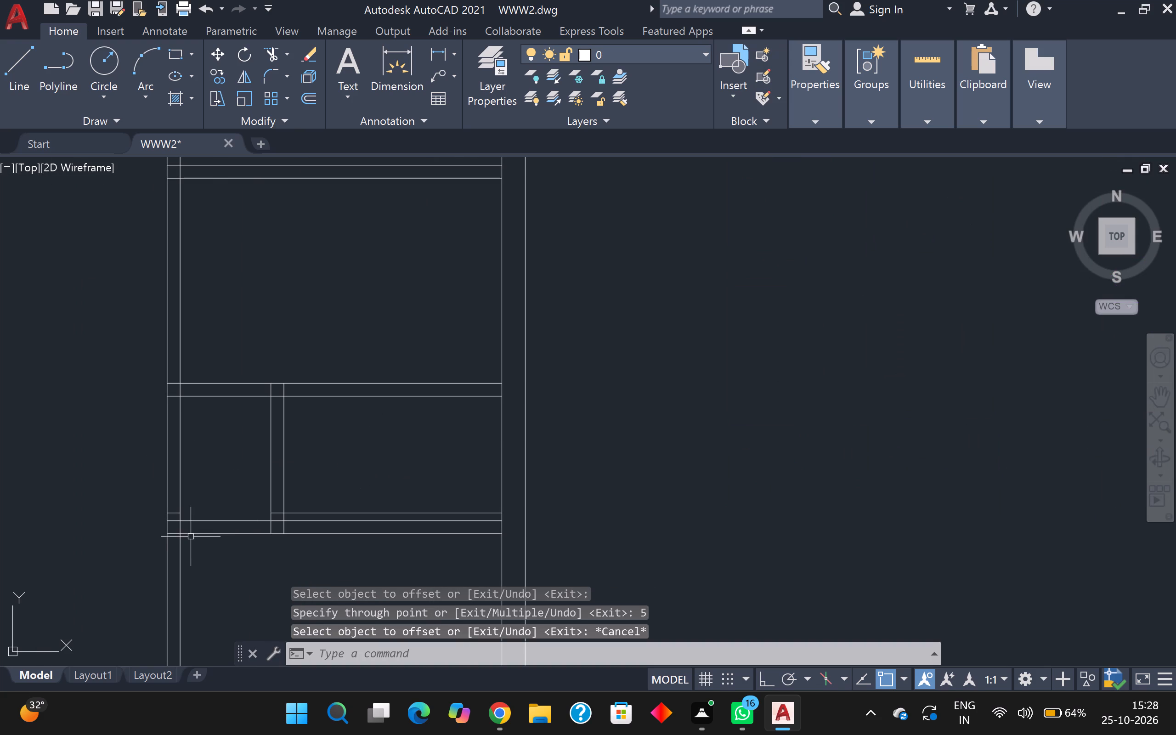
pyautogui.click(269, 59)
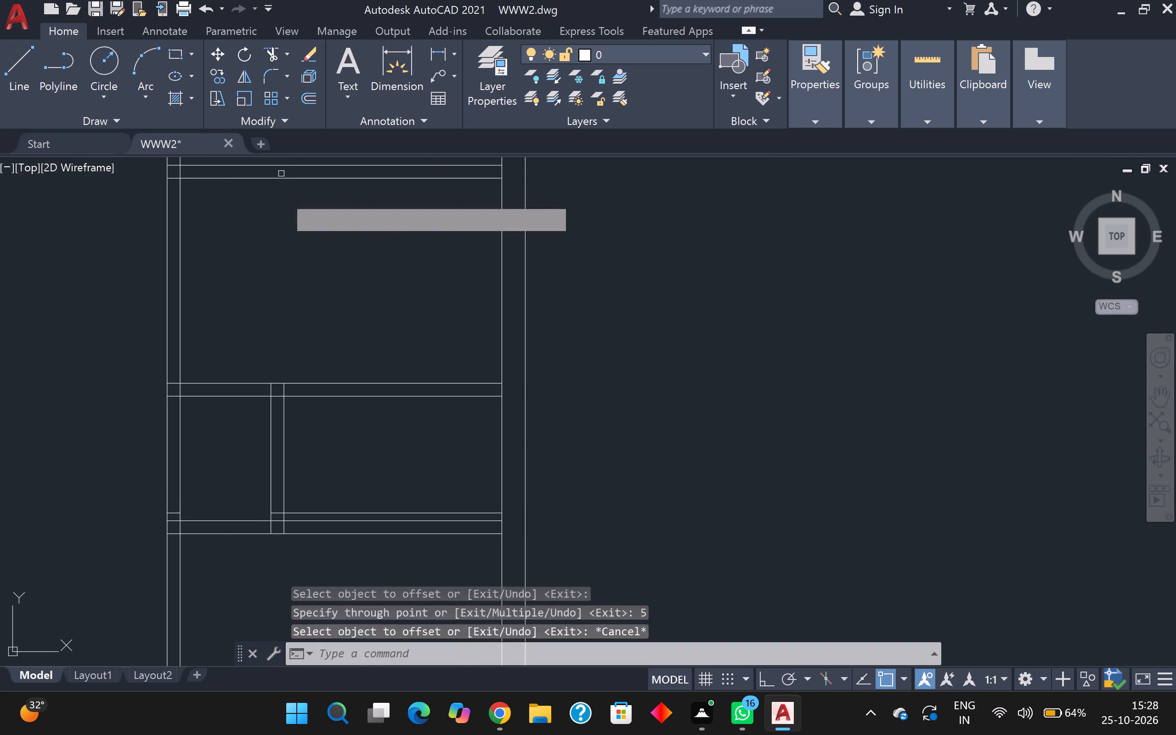
pyautogui.keyDown('shift'); pyautogui.click(209, 535); pyautogui.keyUp('shift')
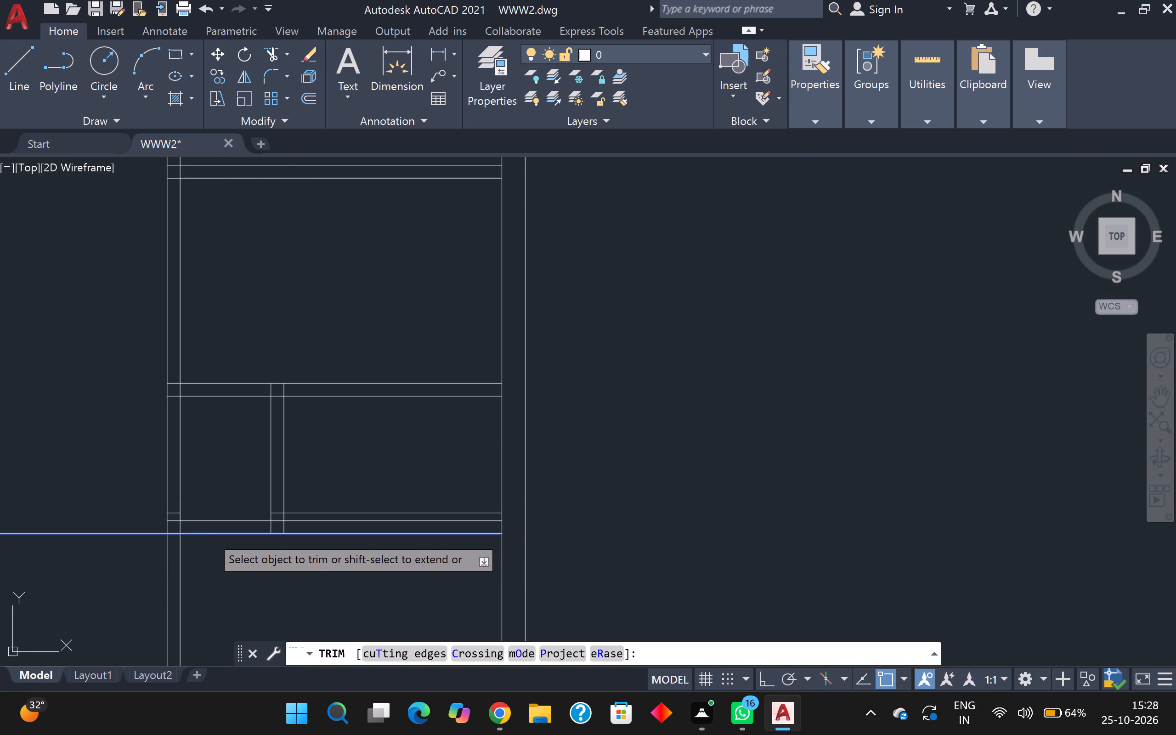
pyautogui.keyDown('shift'); pyautogui.click(209, 519); pyautogui.keyUp('shift')
# Trim the extended double-line wall between the left outer wall and the new 7' wall, including the pieces inside the outer wall's thickness.
pyautogui.keyDown('shift'); pyautogui.scroll(-1, 209, 519); pyautogui.keyUp('shift')
pyautogui.scroll(2, 184, 503)
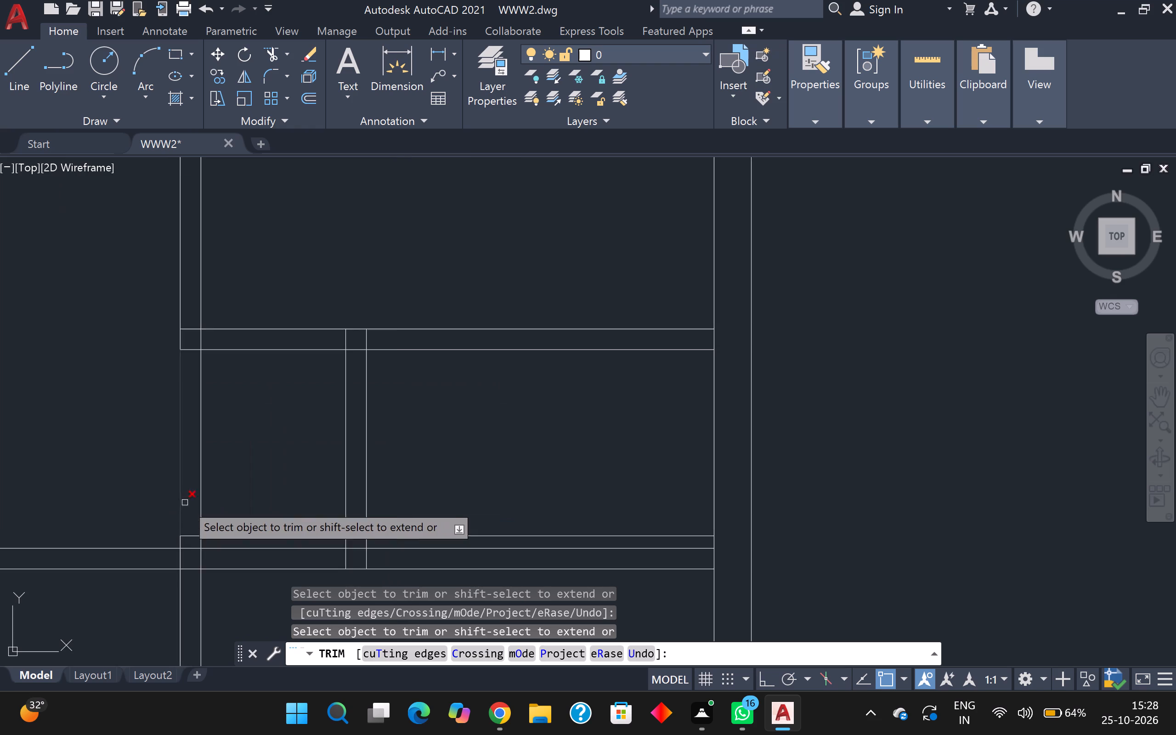
pyautogui.scroll(1, 197, 545)
pyautogui.scroll(-4, 193, 537)
pyautogui.scroll(-1, 225, 587)
pyautogui.moveTo(226, 587); pyautogui.dragTo(321, 578, button='middle')
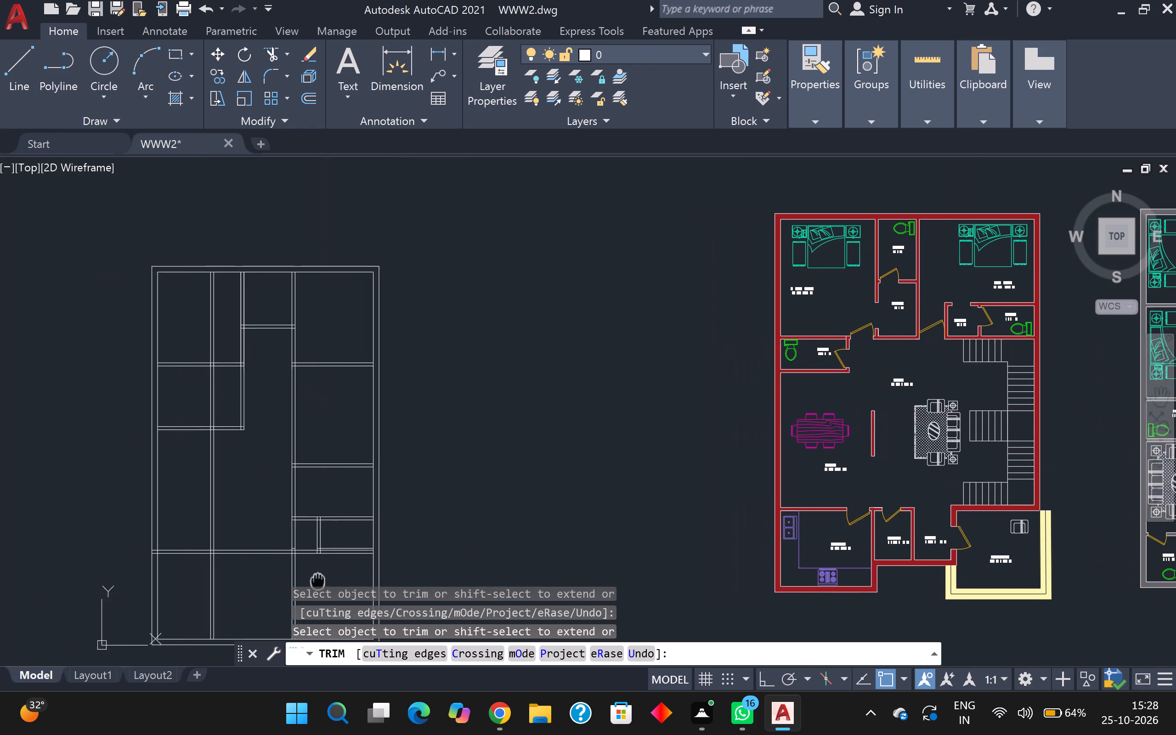
pyautogui.moveTo(321, 578); pyautogui.dragTo(322, 570, button='middle')
pyautogui.scroll(1, 149, 548)
pyautogui.click(232, 566)
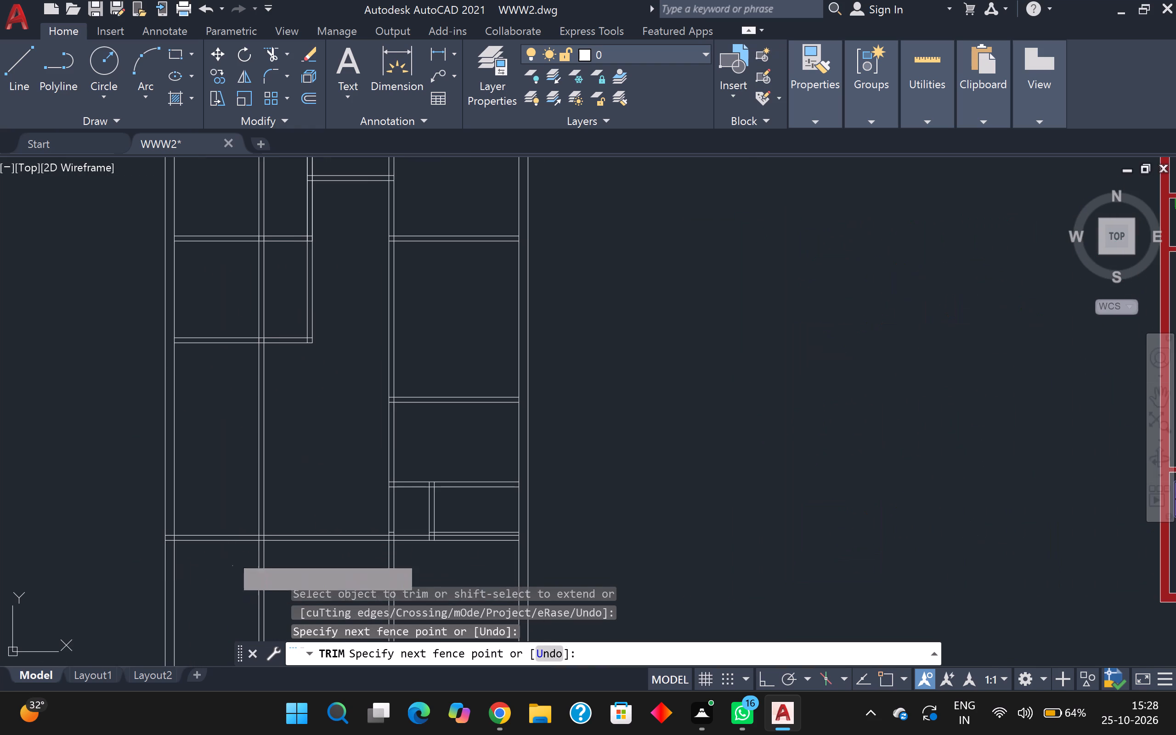
pyautogui.click(221, 486)
pyautogui.scroll(2, 210, 545)
pyautogui.scroll(1, 116, 541)
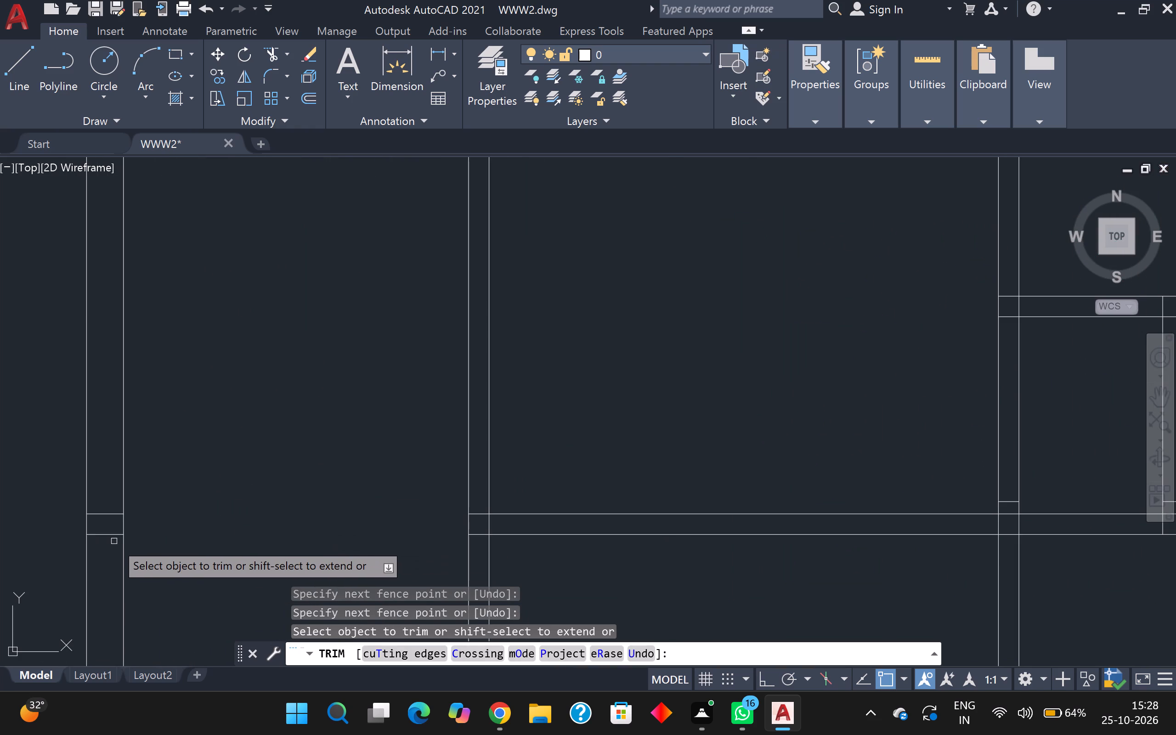
pyautogui.click(114, 541)
pyautogui.click(101, 503)
pyautogui.scroll(-2, 101, 503)
pyautogui.scroll(-1, 191, 517)
pyautogui.moveTo(191, 517); pyautogui.dragTo(165, 396, button='middle')
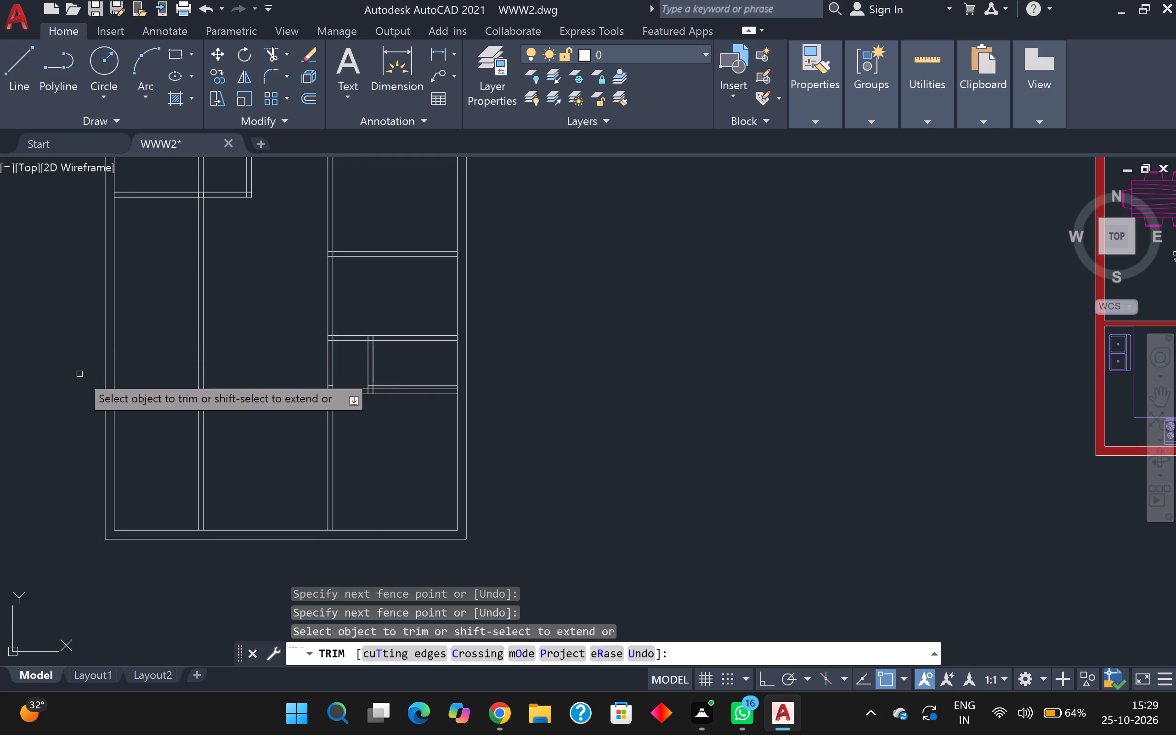
# Measure the spacing of the wall lines around the bottom wall of the right-hand small room.
pyautogui.scroll(-1, 29, 410)
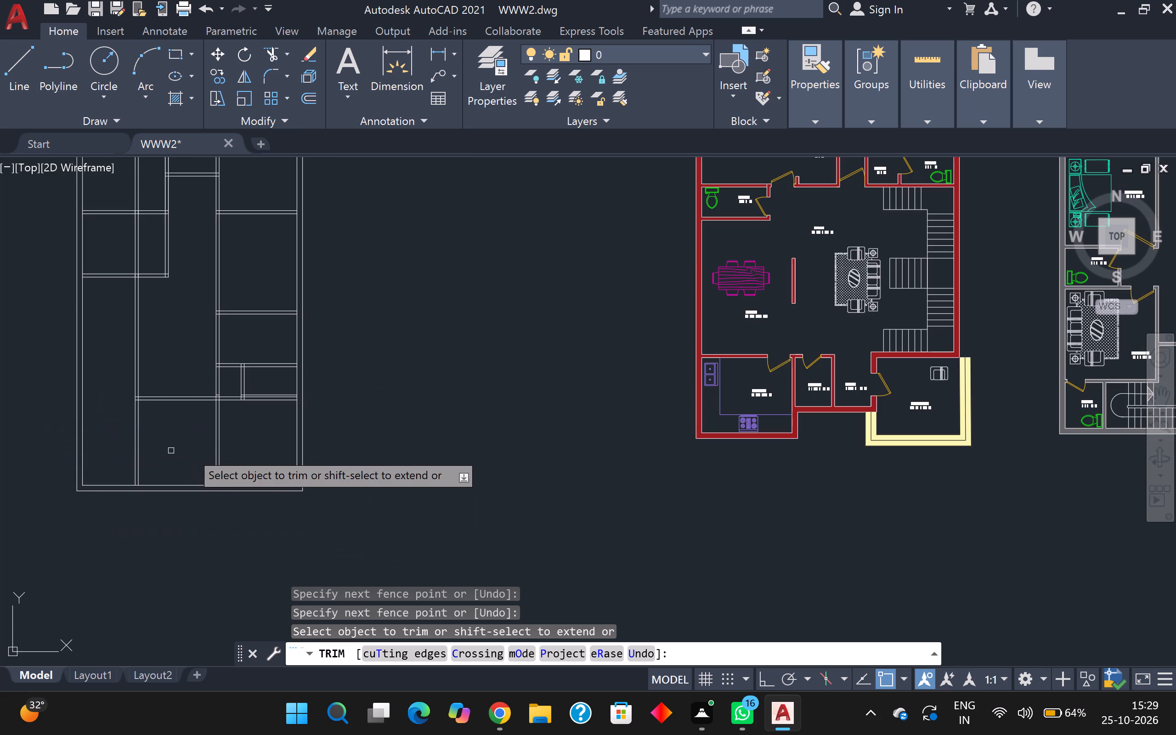
pyautogui.scroll(2, 230, 386)
pyautogui.scroll(3, 287, 420)
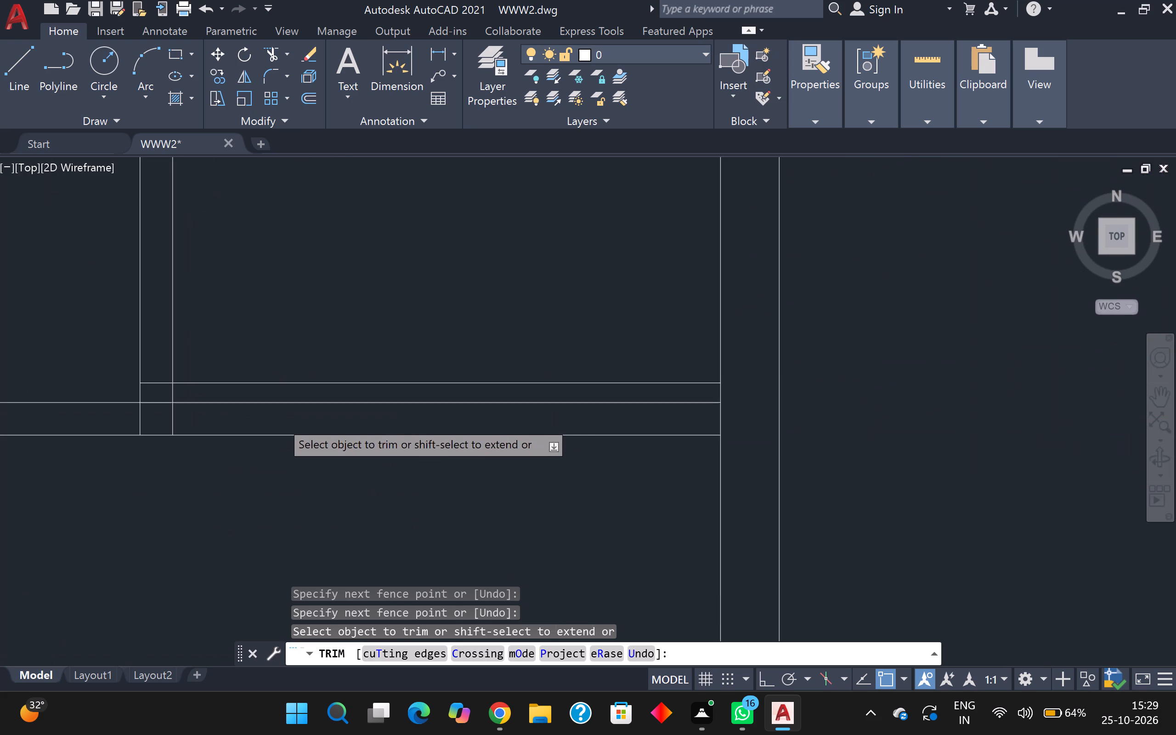
pyautogui.scroll(1, 184, 369)
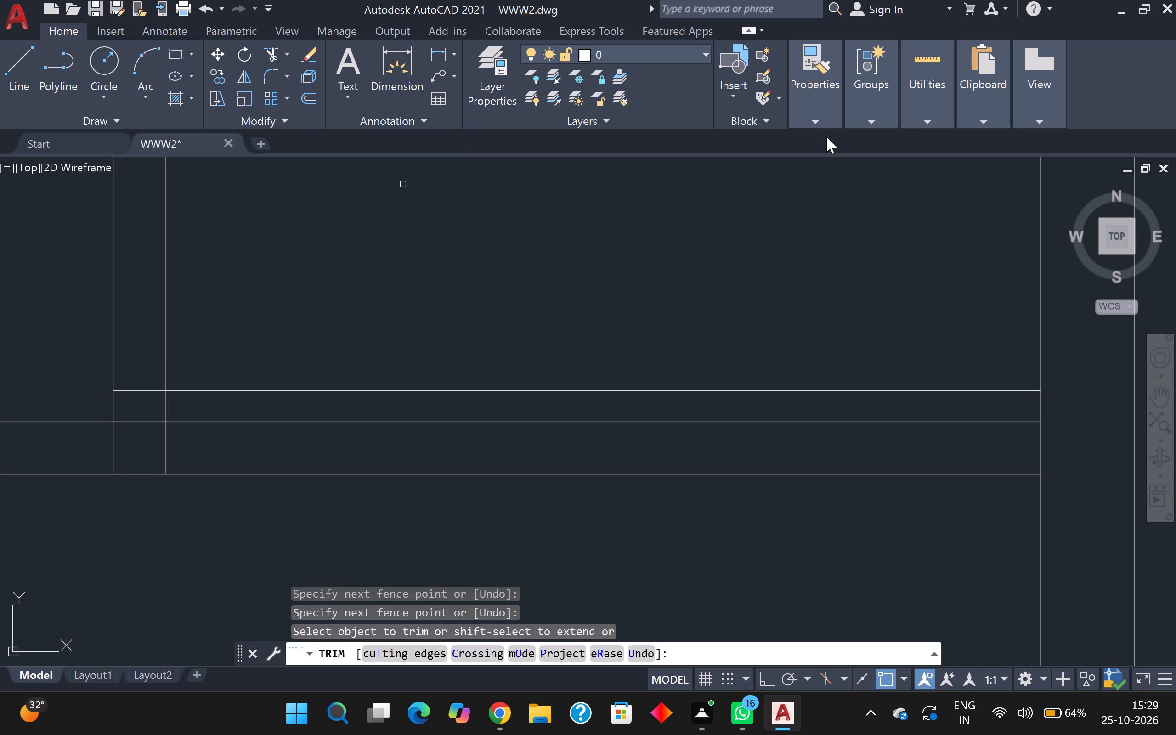
pyautogui.click(923, 60)
pyautogui.click(925, 155)
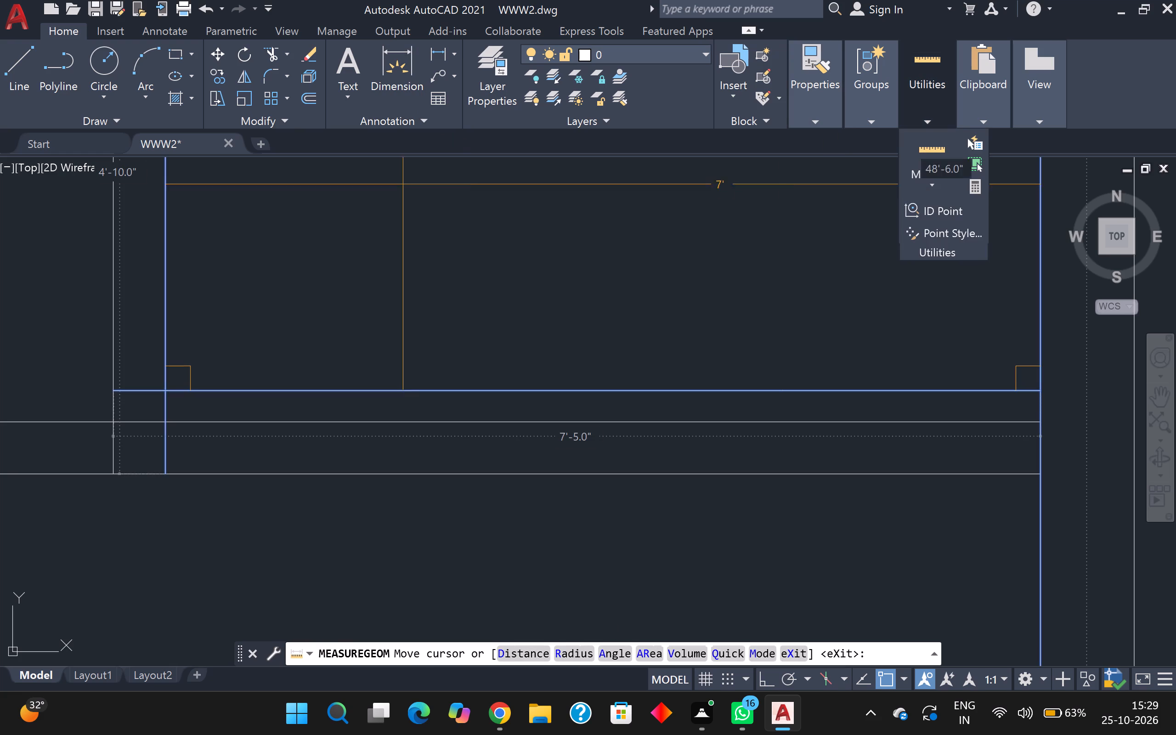
pyautogui.scroll(3, 141, 403)
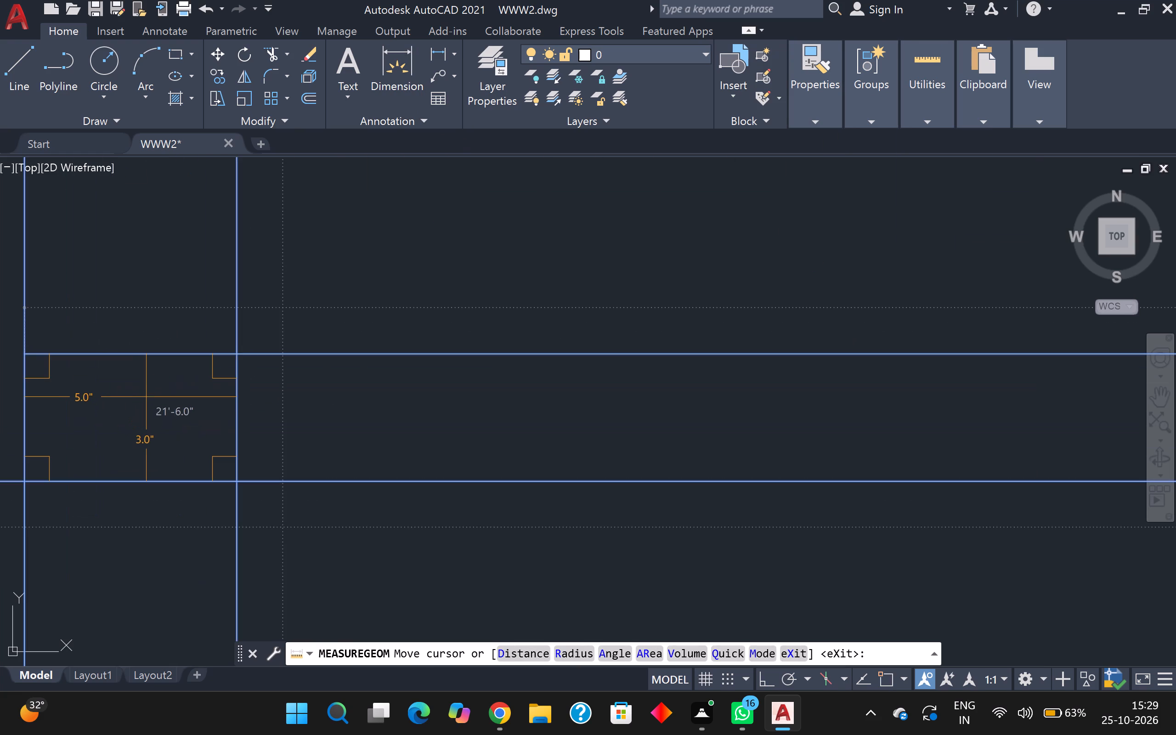
pyautogui.scroll(-4, 150, 397)
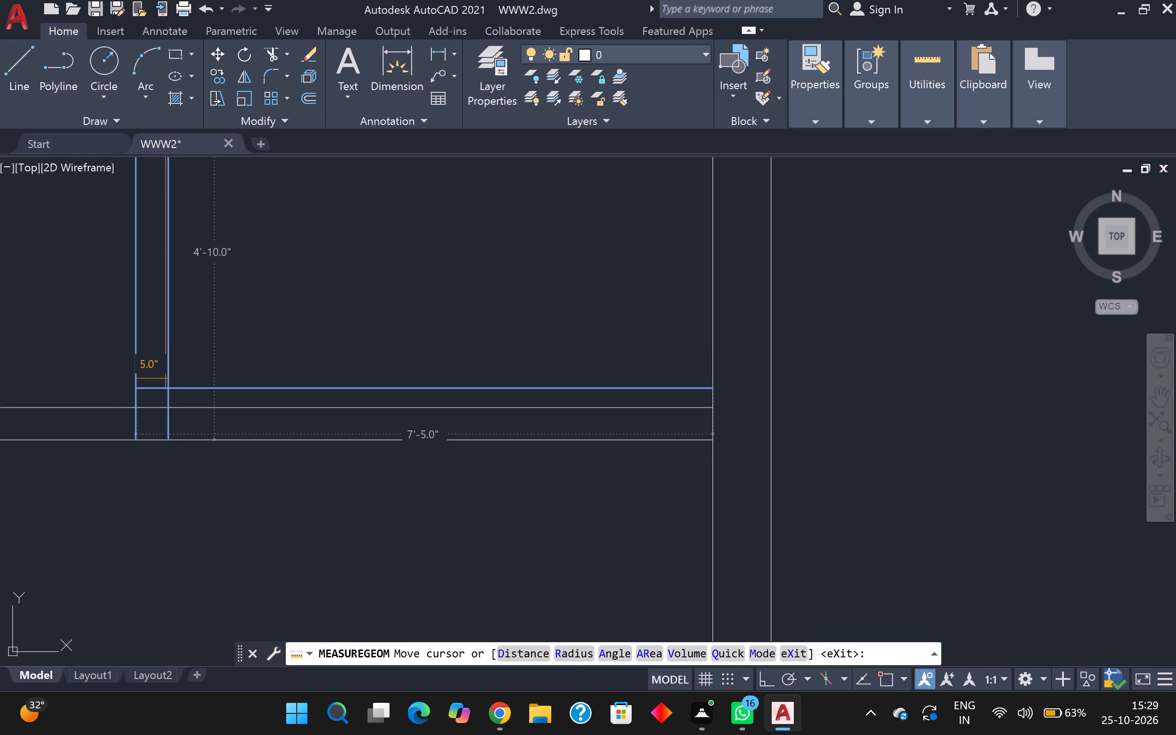
pyautogui.press('Escape')
# Trim away the extra upper line above the double-line bottom wall of the right-hand small room.
pyautogui.scroll(-1, 164, 366)
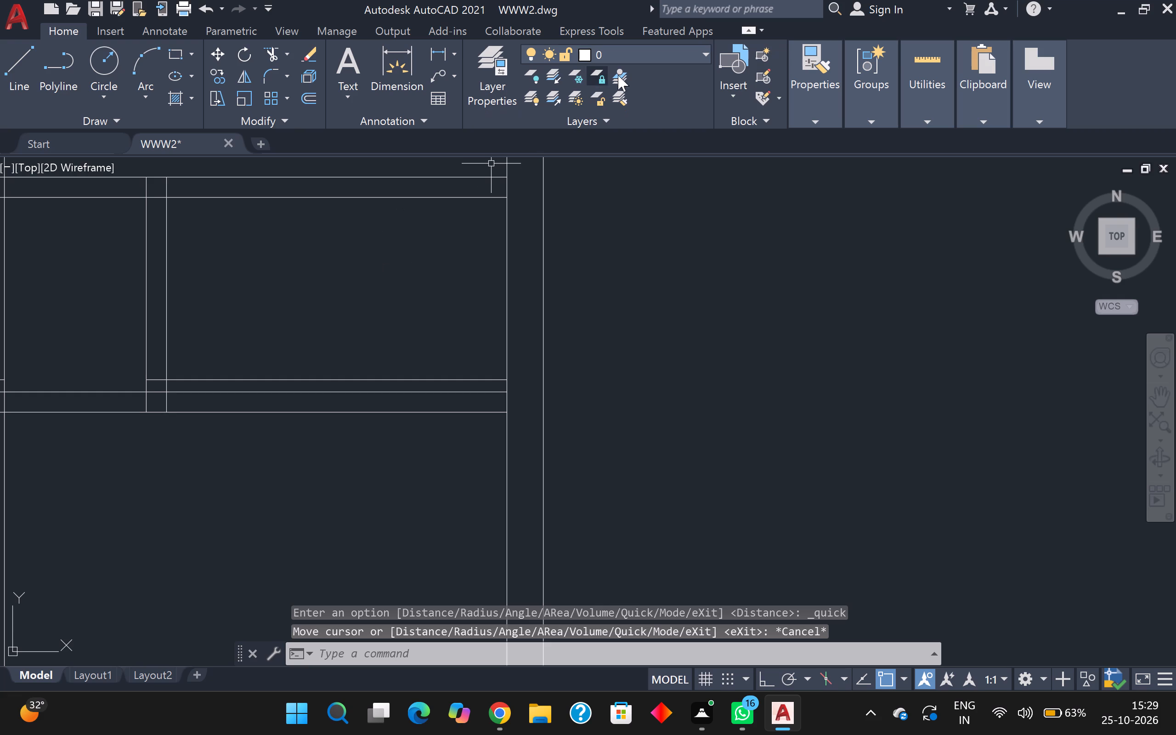
pyautogui.click(276, 59)
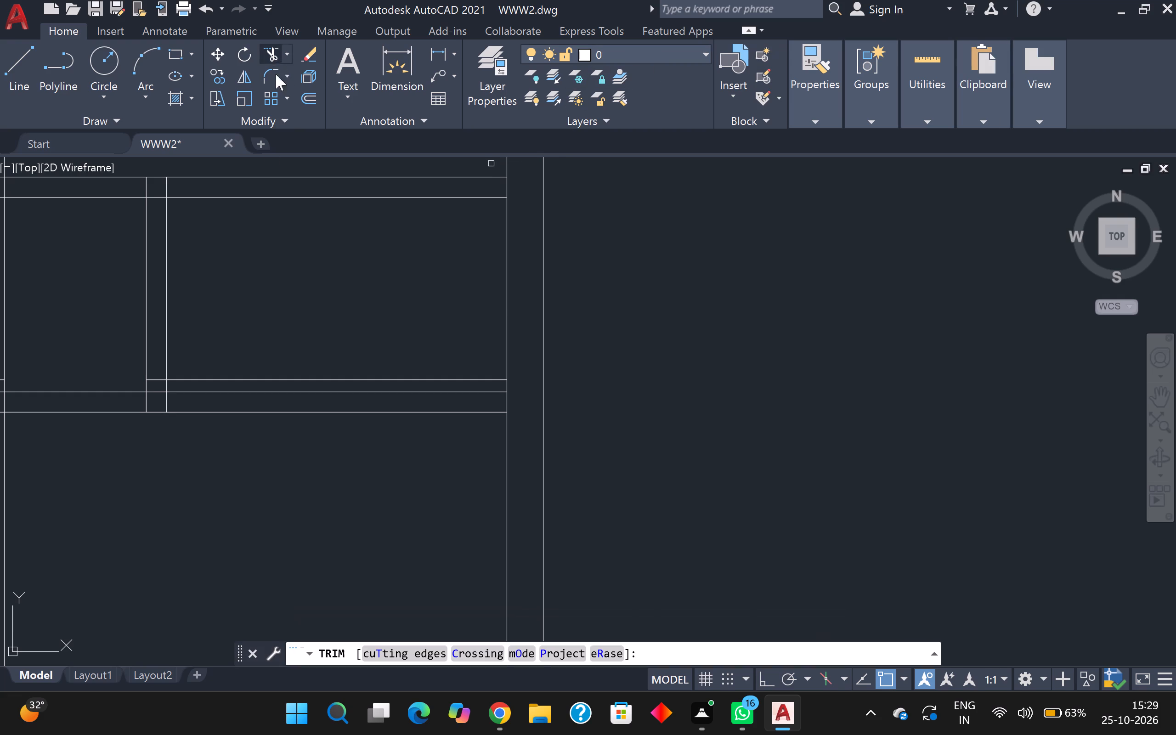
pyautogui.scroll(2, 192, 374)
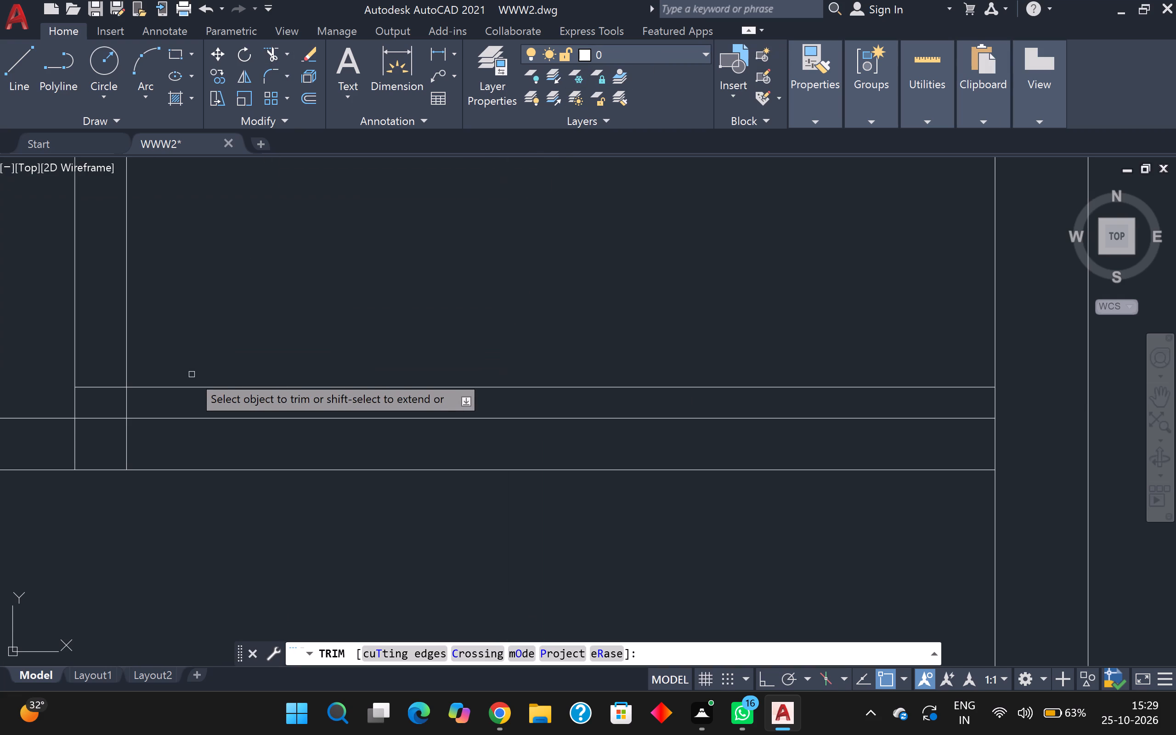
pyautogui.click(194, 386)
# Trim away the vertical double-line wall on the left side of the left-hand small room, between its top and bottom walls.
pyautogui.scroll(-3, 194, 386)
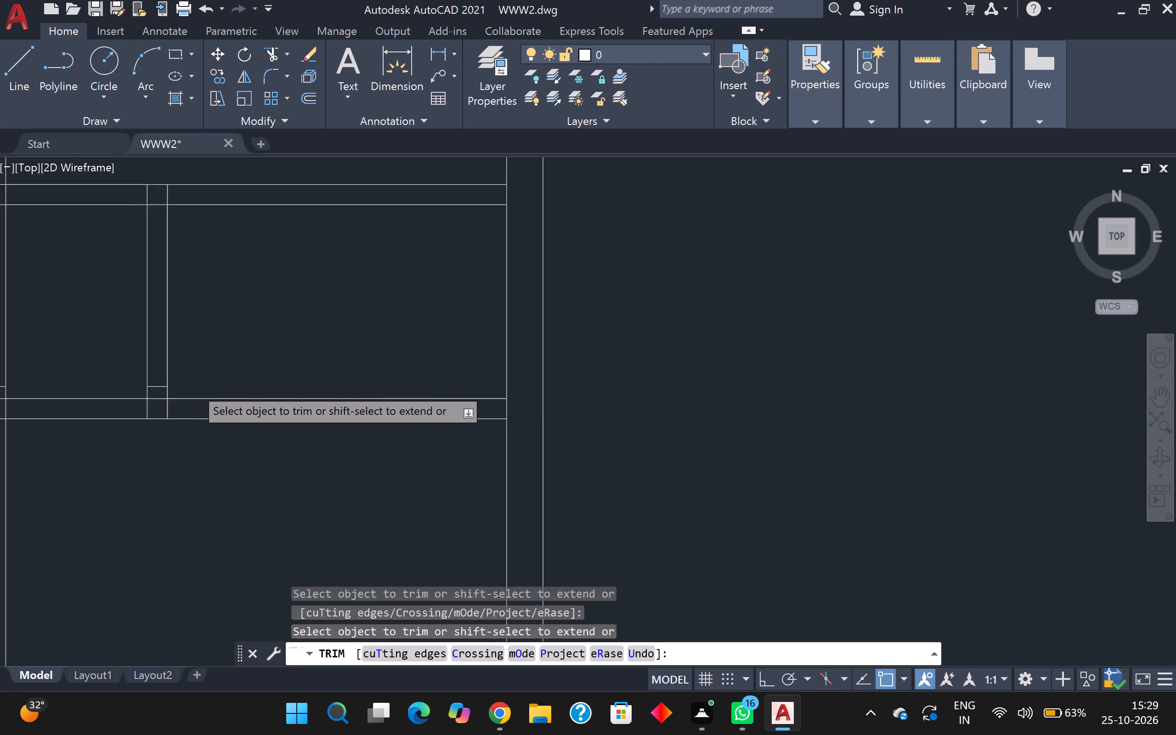
pyautogui.moveTo(141, 464); pyautogui.dragTo(333, 403, button='middle')
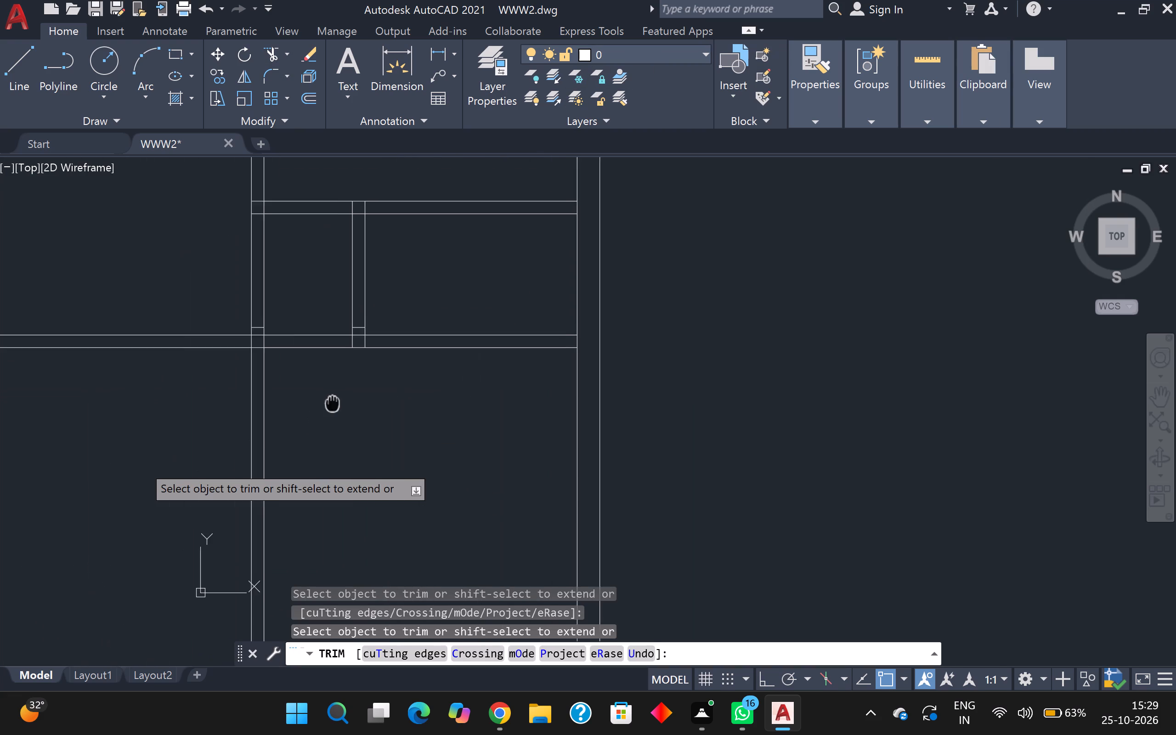
pyautogui.moveTo(333, 403); pyautogui.dragTo(355, 407, button='middle')
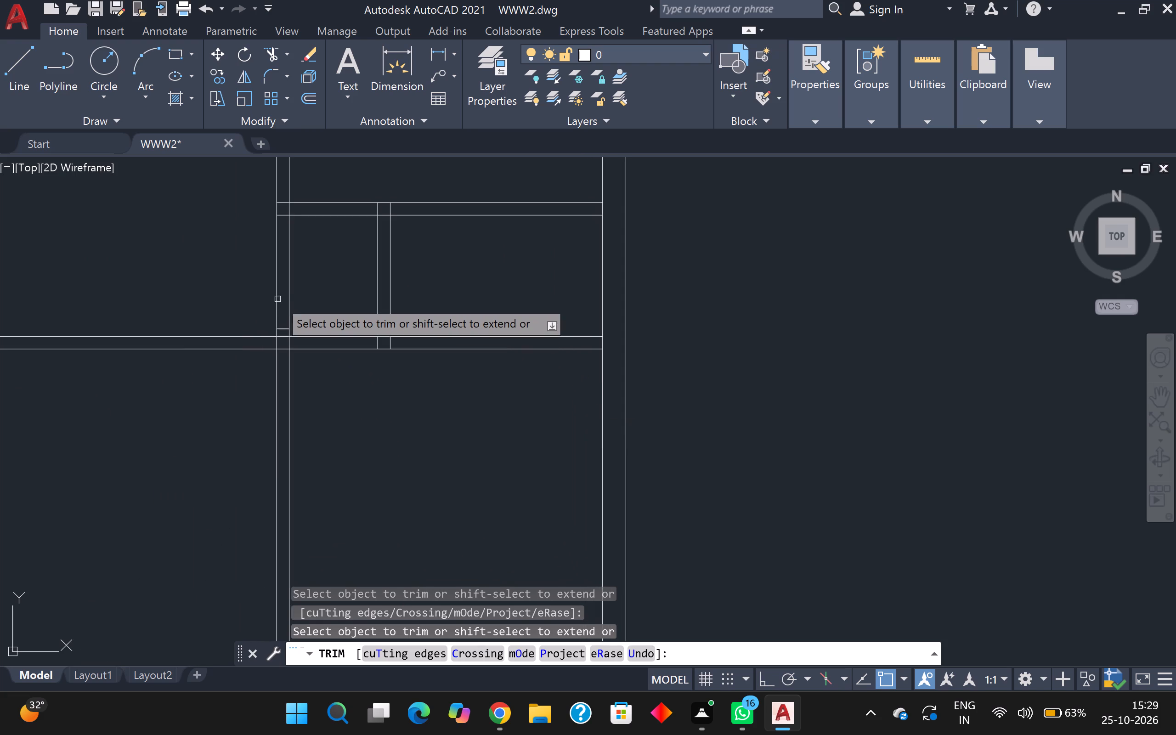
pyautogui.scroll(2, 277, 299)
pyautogui.scroll(-2, 277, 299)
pyautogui.click(301, 298)
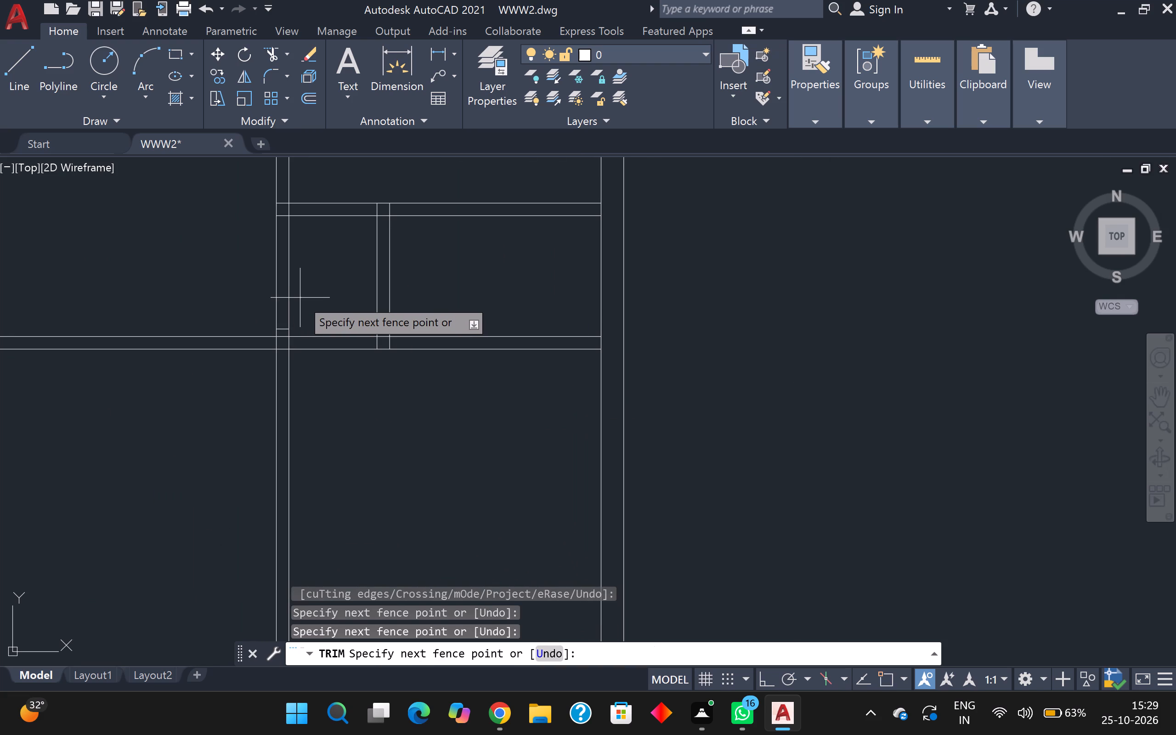
pyautogui.click(246, 294)
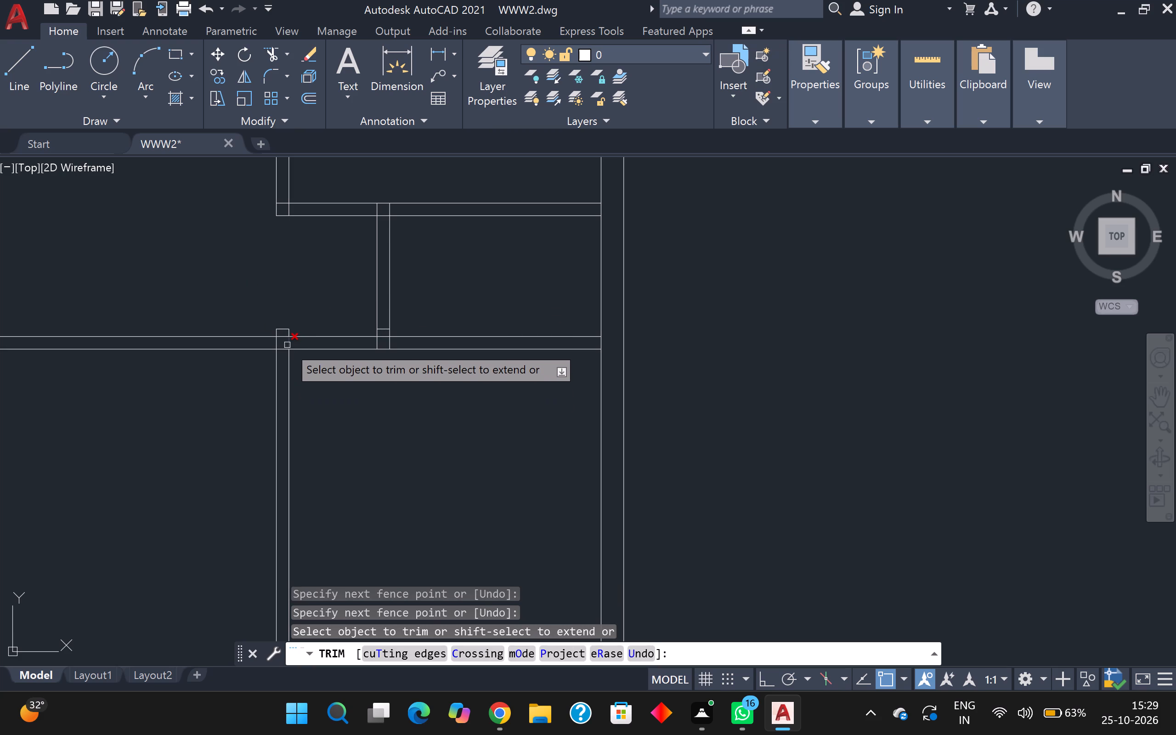
# Trim off the stub and end cap of the wall dividing the two bottom rooms where it projects above their top wall.
pyautogui.scroll(1, 284, 340)
pyautogui.scroll(-2, 284, 340)
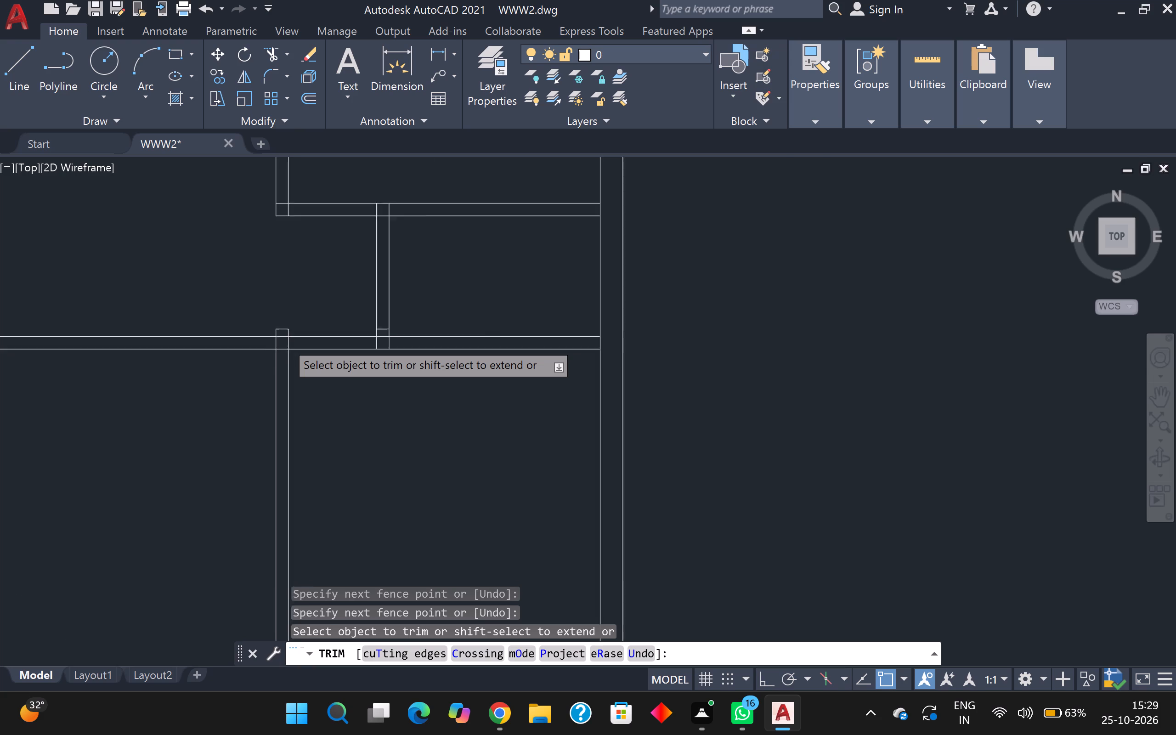
pyautogui.scroll(-1, 284, 340)
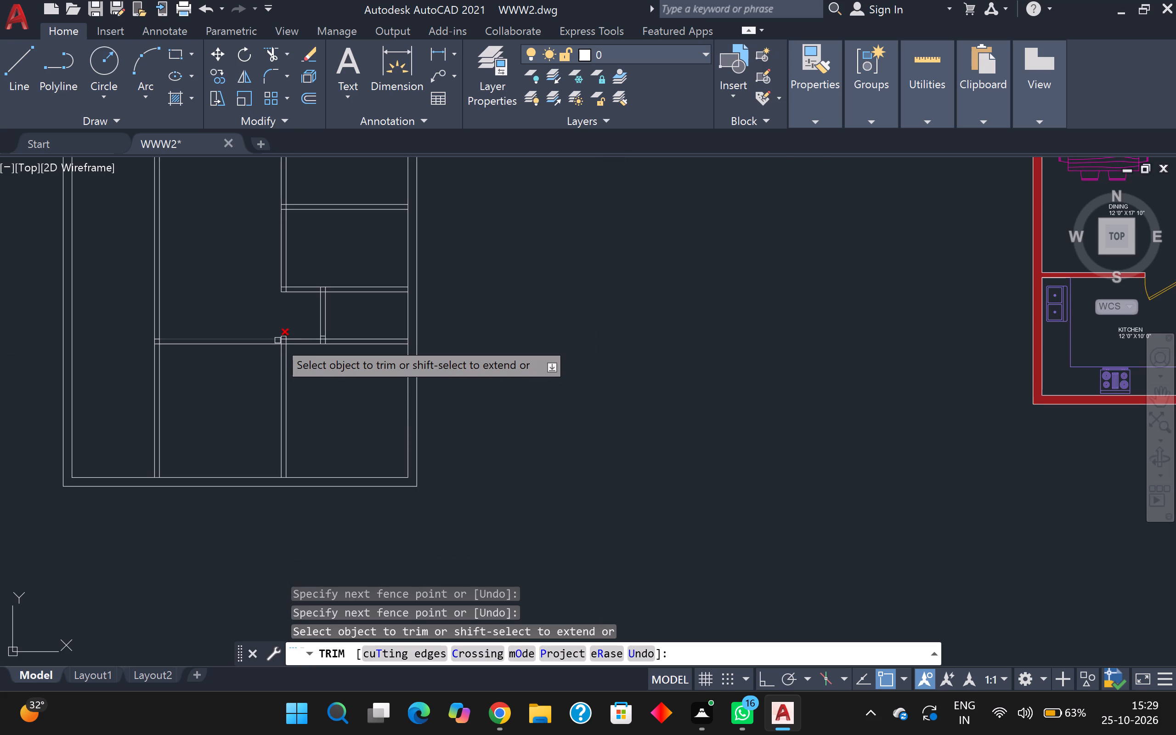
pyautogui.scroll(5, 277, 340)
pyautogui.scroll(3, 328, 283)
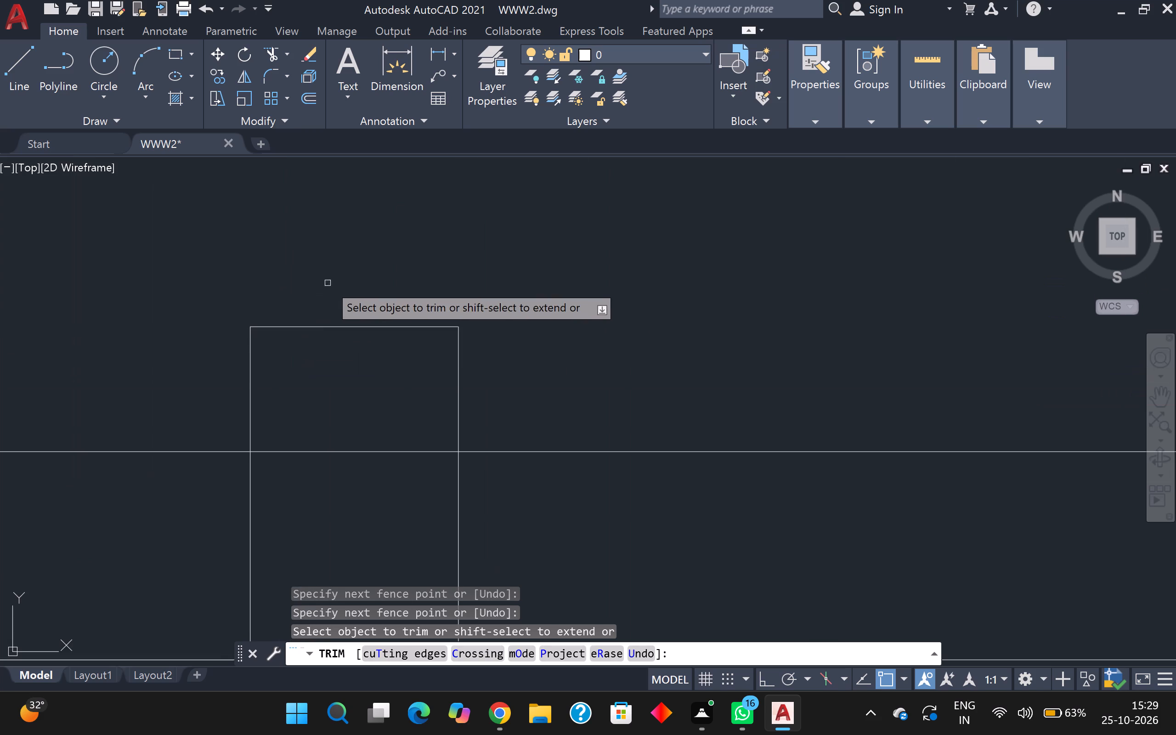
pyautogui.click(233, 347)
pyautogui.click(499, 372)
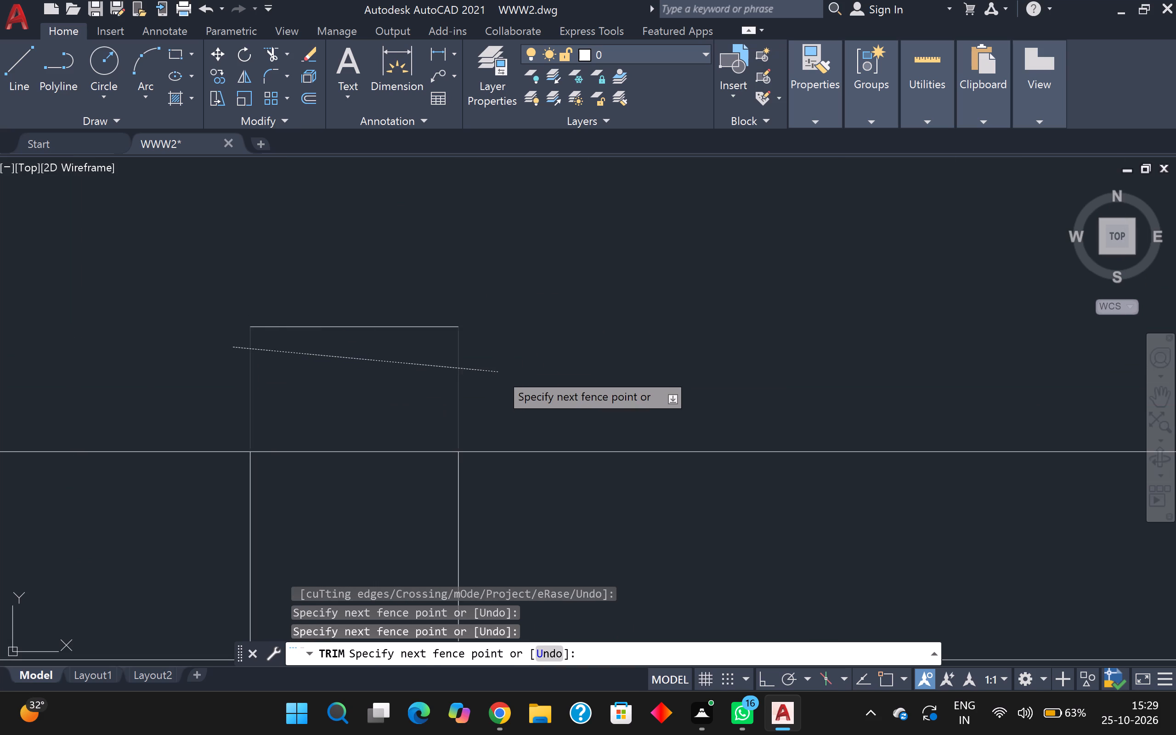
pyautogui.click(421, 343)
pyautogui.click(392, 296)
pyautogui.scroll(-1, 384, 283)
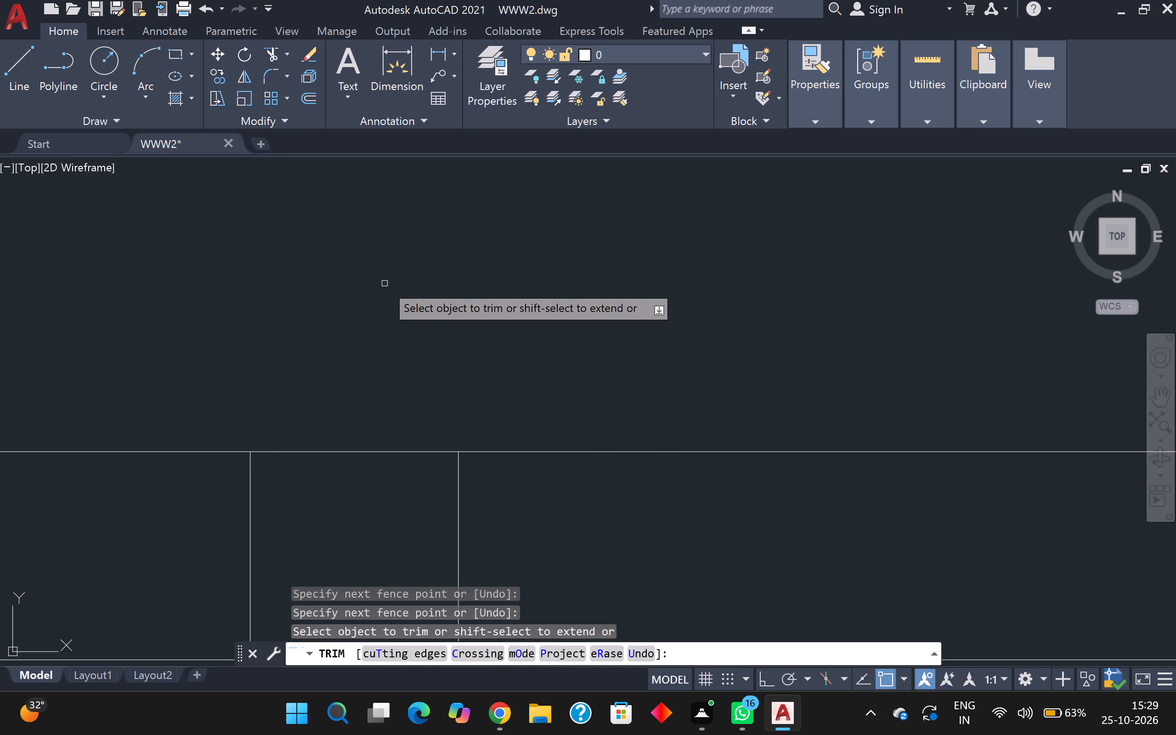
# Trim away the vertical double-line wall between the upper-left rooms' bottom wall and the top wall of the bottom rooms.
pyautogui.scroll(-5, 384, 283)
pyautogui.scroll(-4, 449, 328)
pyautogui.moveTo(510, 363); pyautogui.dragTo(536, 302, button='middle')
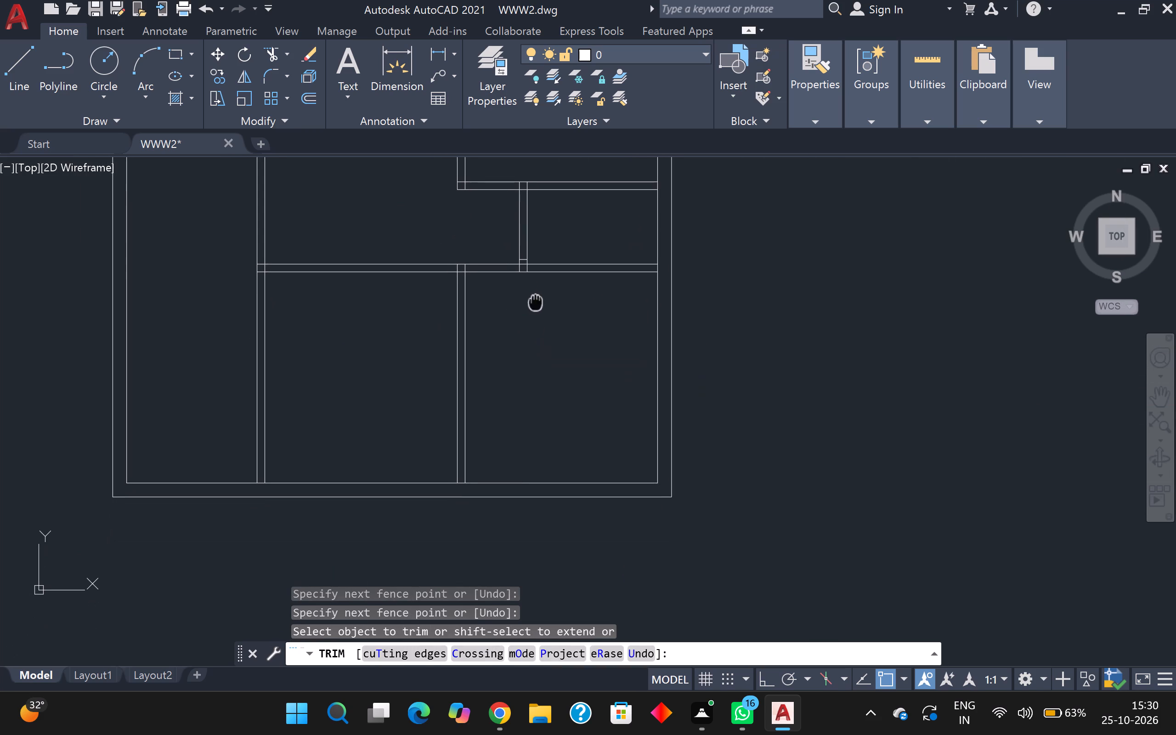
pyautogui.moveTo(536, 302); pyautogui.dragTo(533, 302, button='middle')
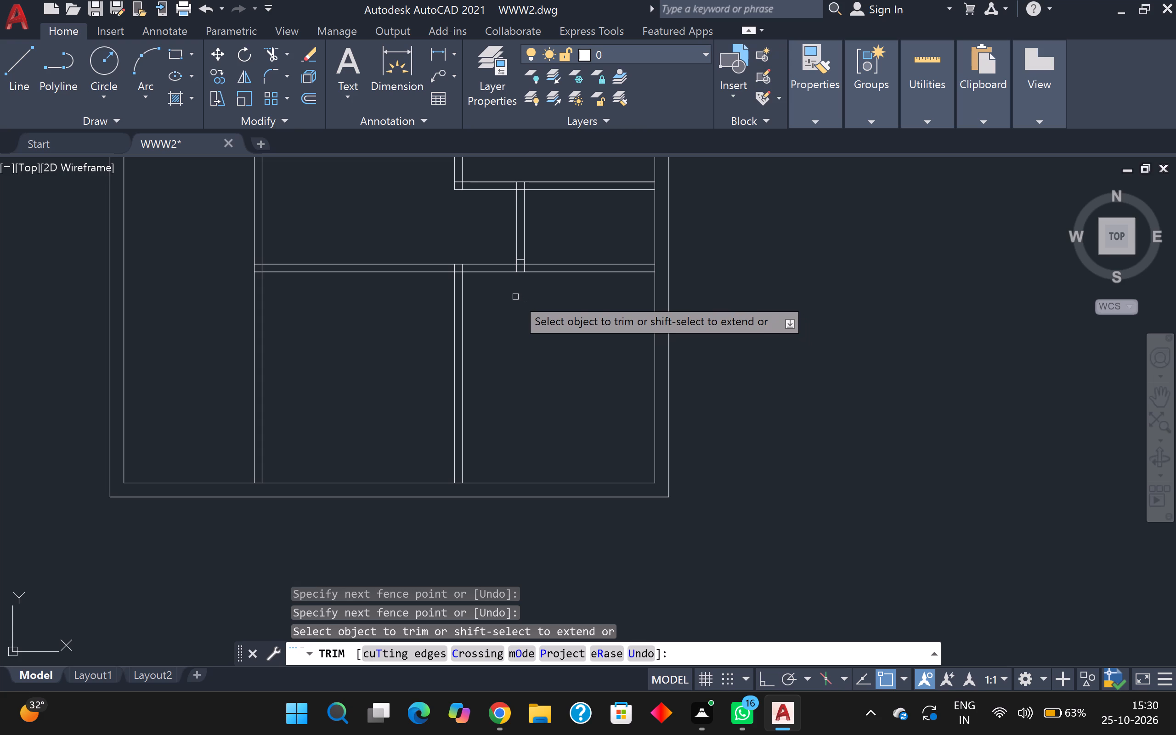
pyautogui.scroll(-2, 511, 301)
pyautogui.scroll(2, 438, 354)
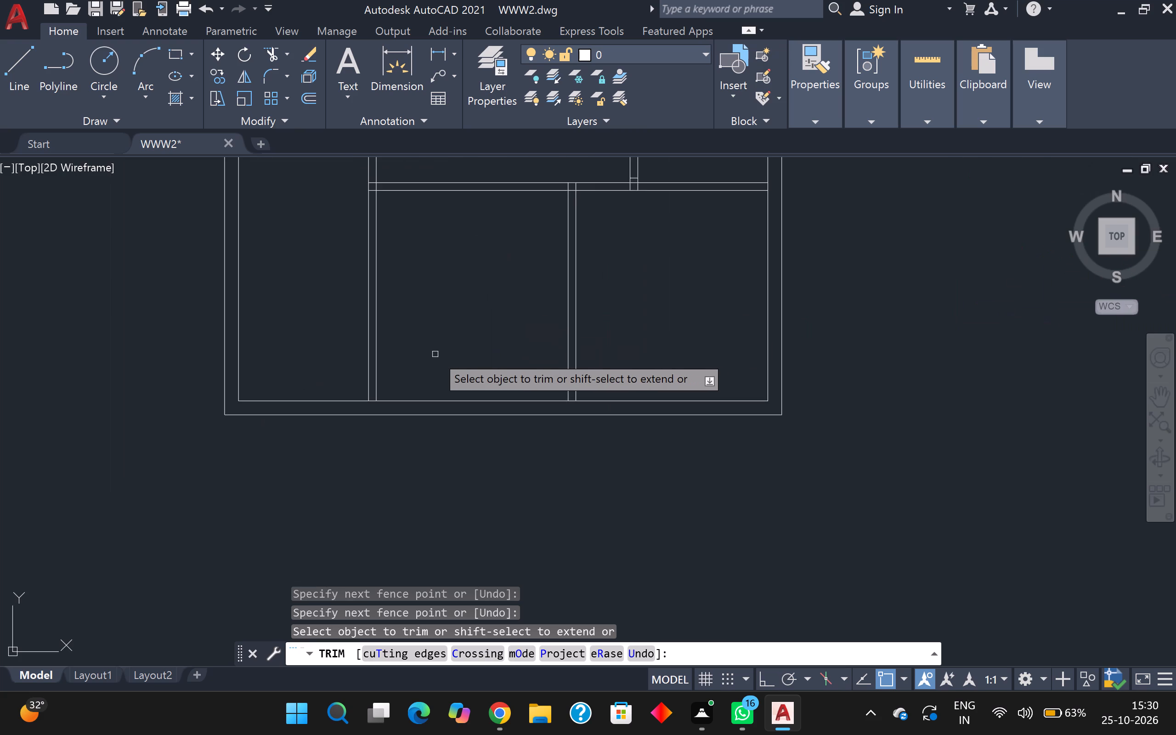
pyautogui.scroll(1, 430, 353)
pyautogui.moveTo(430, 353); pyautogui.dragTo(492, 544, button='middle')
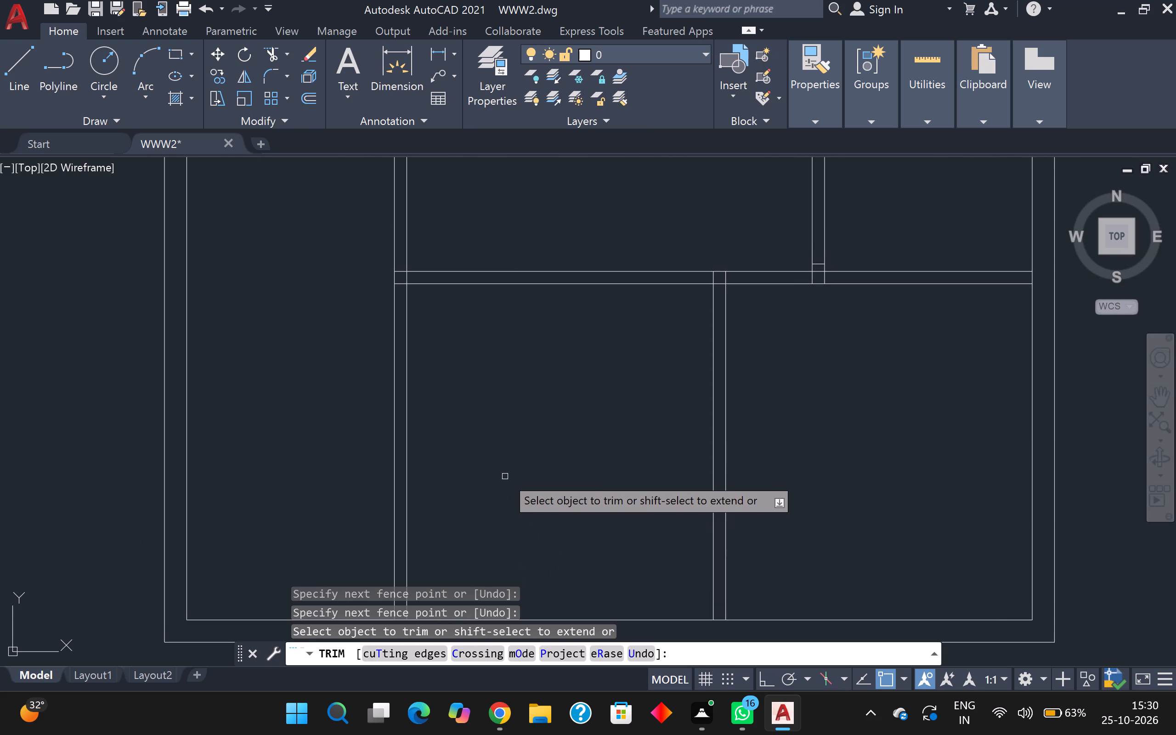
pyautogui.scroll(1, 505, 476)
pyautogui.scroll(-1, 505, 476)
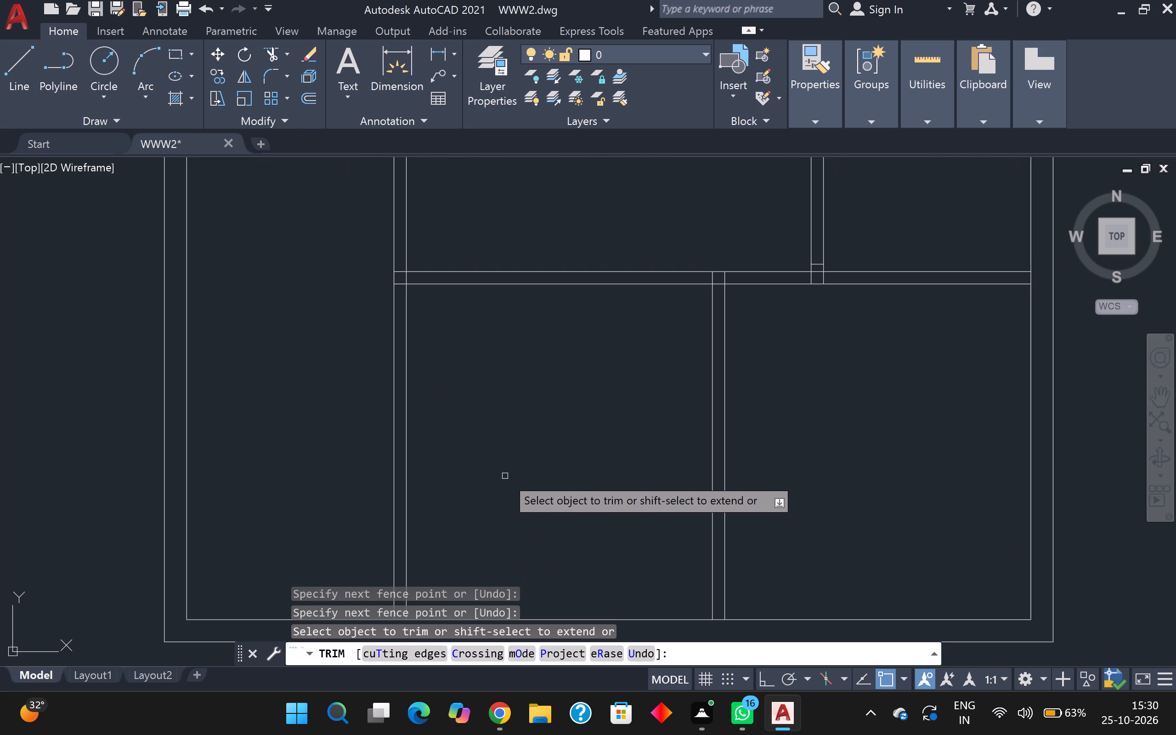
pyautogui.scroll(-2, 505, 476)
pyautogui.moveTo(505, 476); pyautogui.dragTo(496, 476, button='middle')
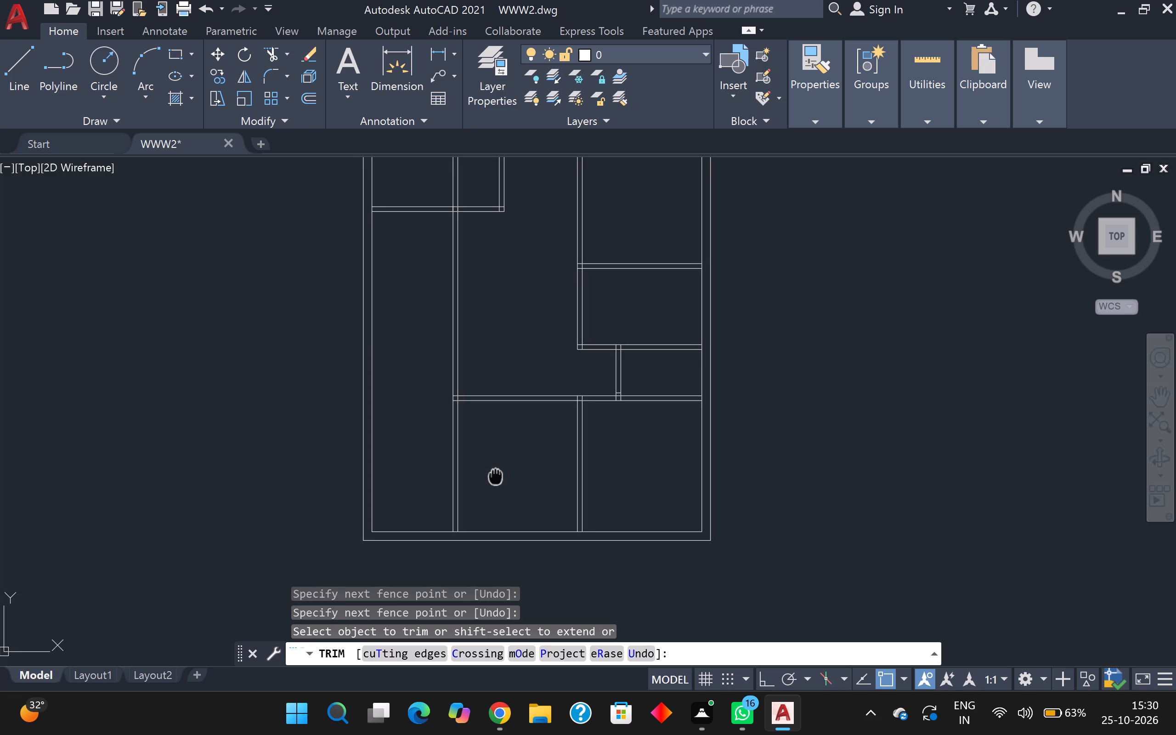
pyautogui.moveTo(496, 476); pyautogui.dragTo(492, 475, button='middle')
pyautogui.click(474, 345)
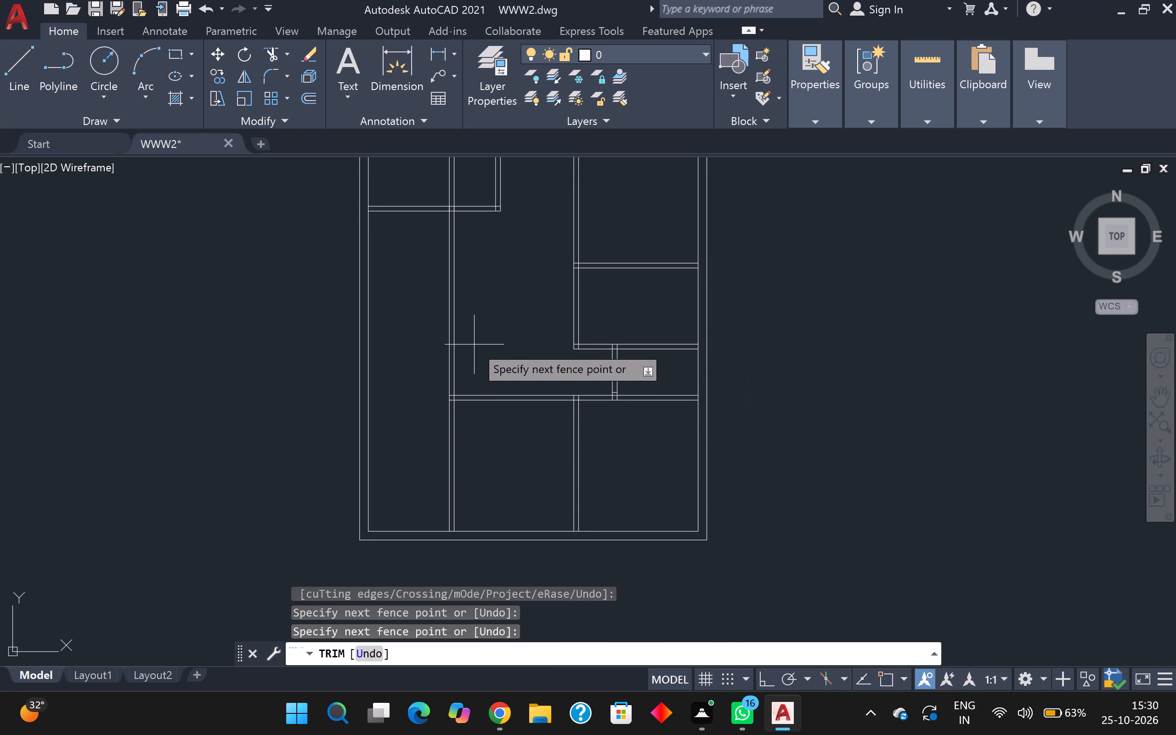
pyautogui.click(441, 336)
pyautogui.scroll(-2, 444, 336)
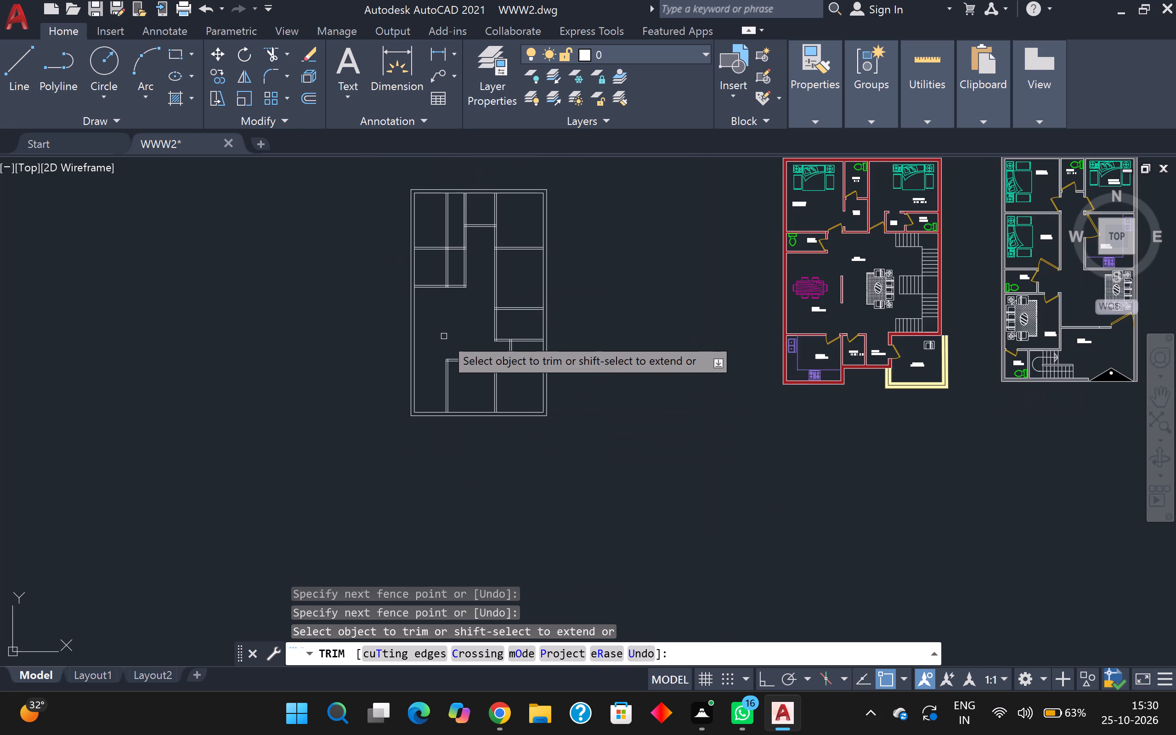
# Trim away the vertical double-line wall running through the two stacked upper-left rooms.
pyautogui.moveTo(435, 332); pyautogui.dragTo(447, 486, button='middle')
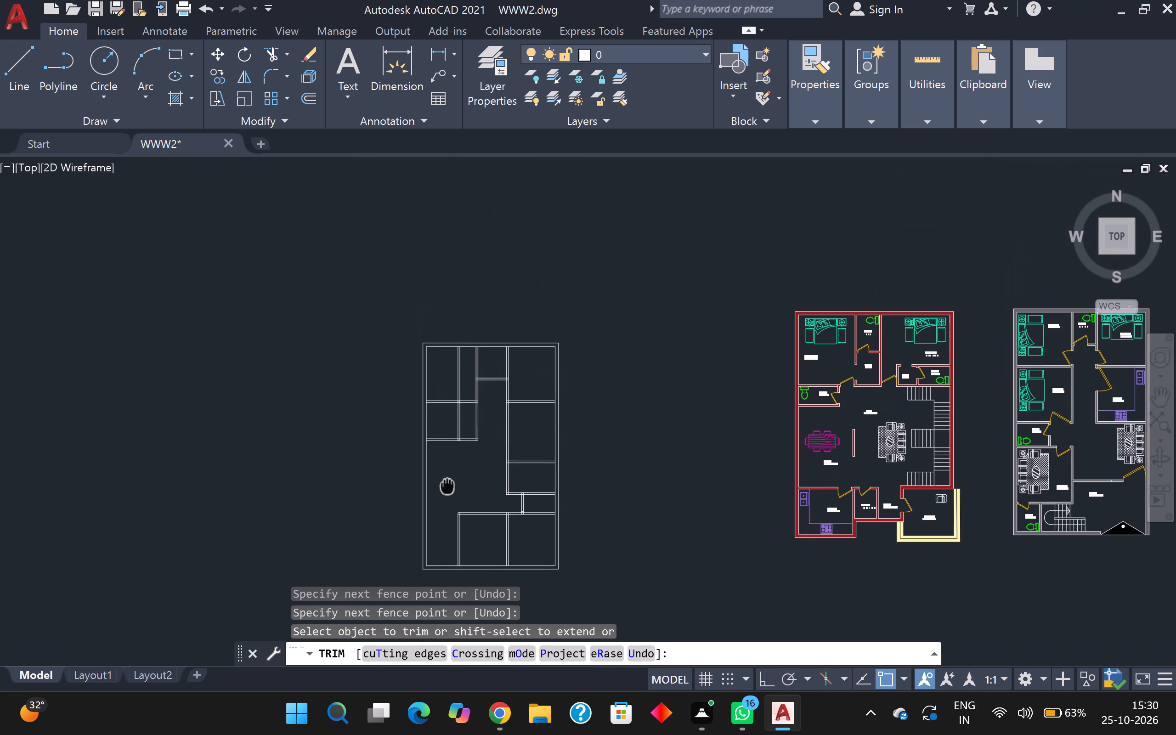
pyautogui.moveTo(447, 486); pyautogui.dragTo(394, 384, button='middle')
pyautogui.scroll(1, 396, 374)
pyautogui.scroll(1, 362, 244)
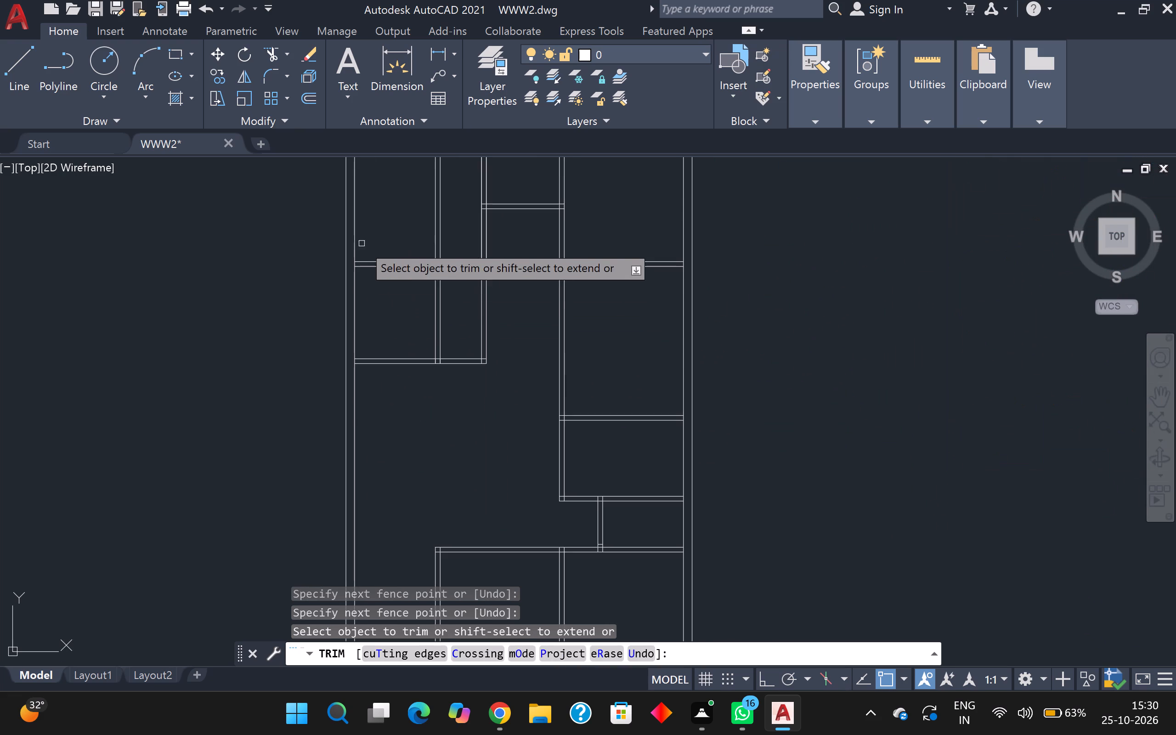
pyautogui.click(405, 313)
pyautogui.click(473, 307)
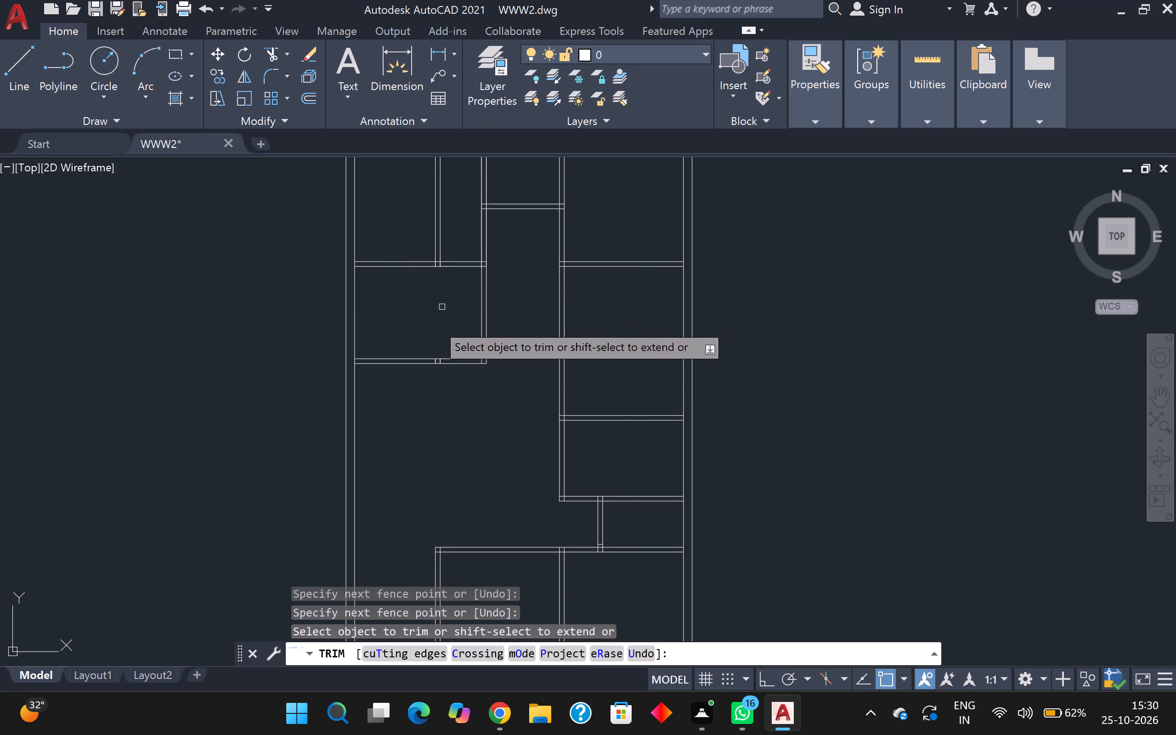
pyautogui.click(437, 219)
pyautogui.click(424, 216)
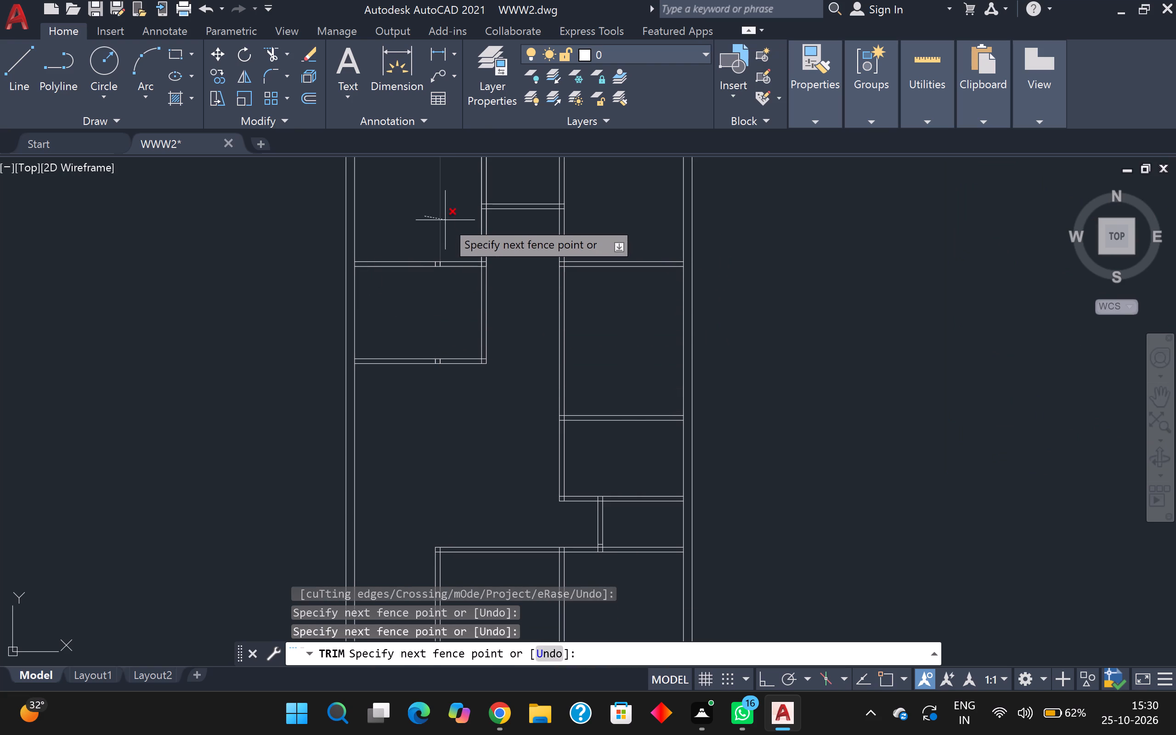
pyautogui.click(445, 220)
# Trim the two leftover short lines inside the horizontal wall between the two upper-left rooms.
pyautogui.moveTo(412, 302); pyautogui.dragTo(369, 400, button='middle')
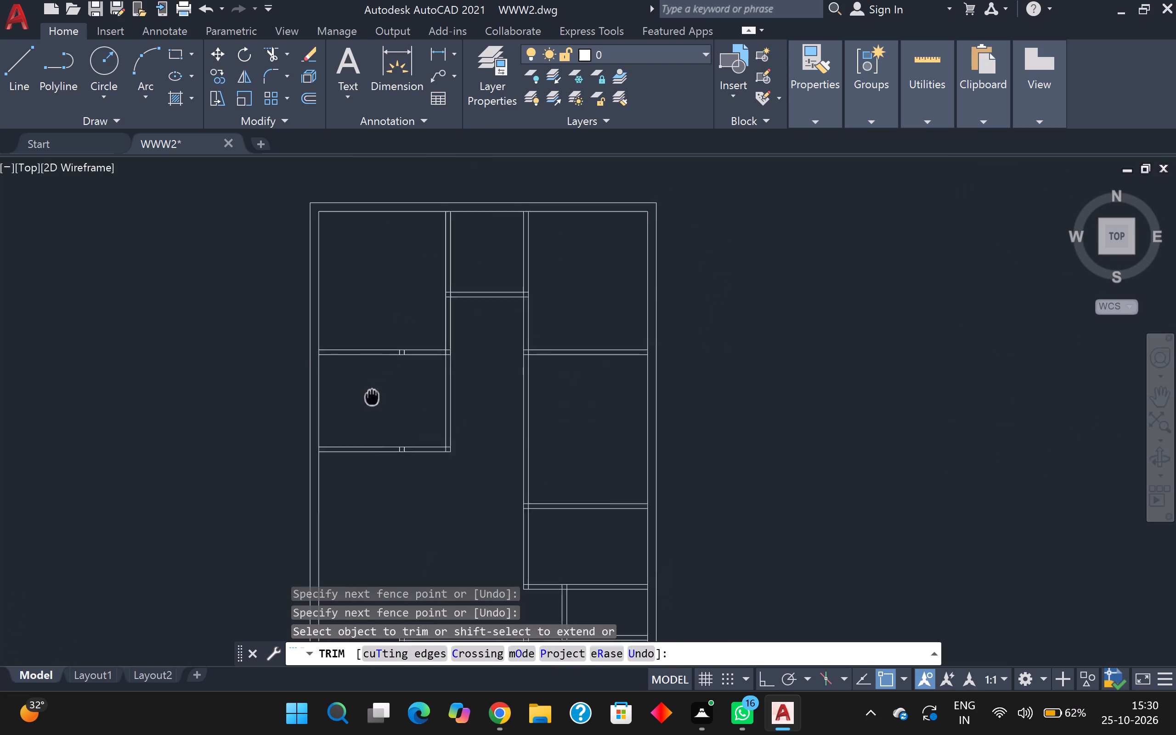
pyautogui.moveTo(369, 400); pyautogui.dragTo(203, 428, button='middle')
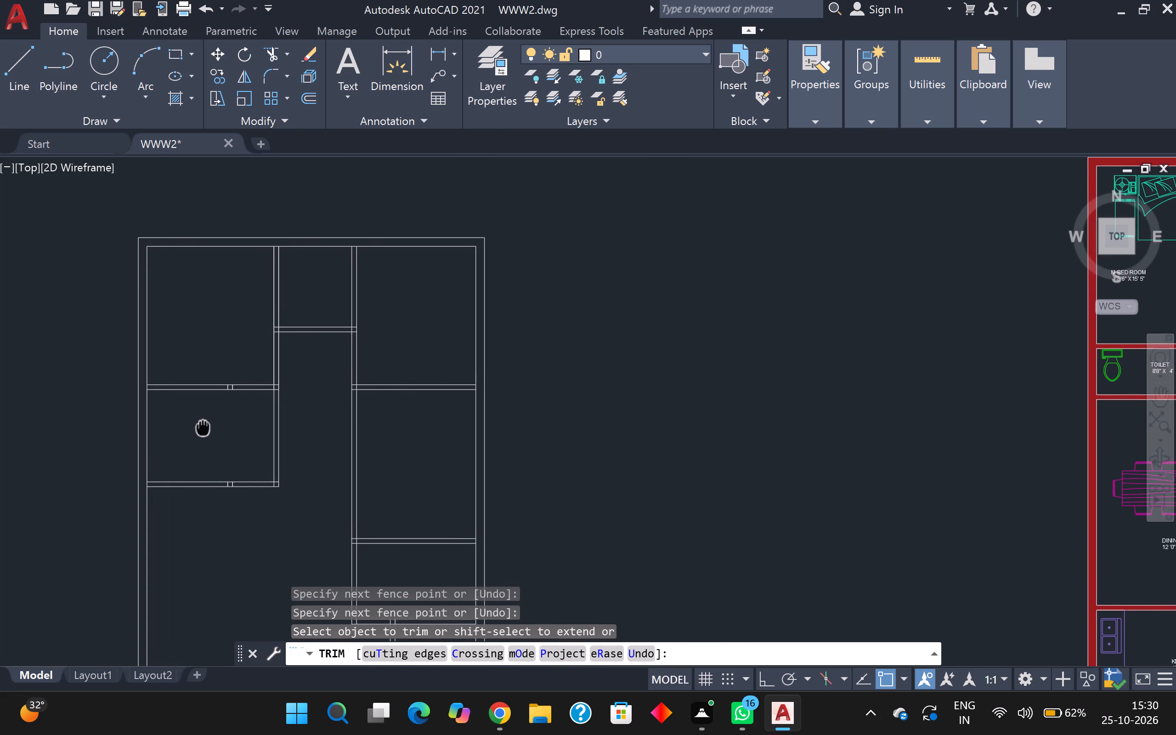
pyautogui.moveTo(203, 428); pyautogui.dragTo(182, 463, button='middle')
pyautogui.scroll(2, 188, 427)
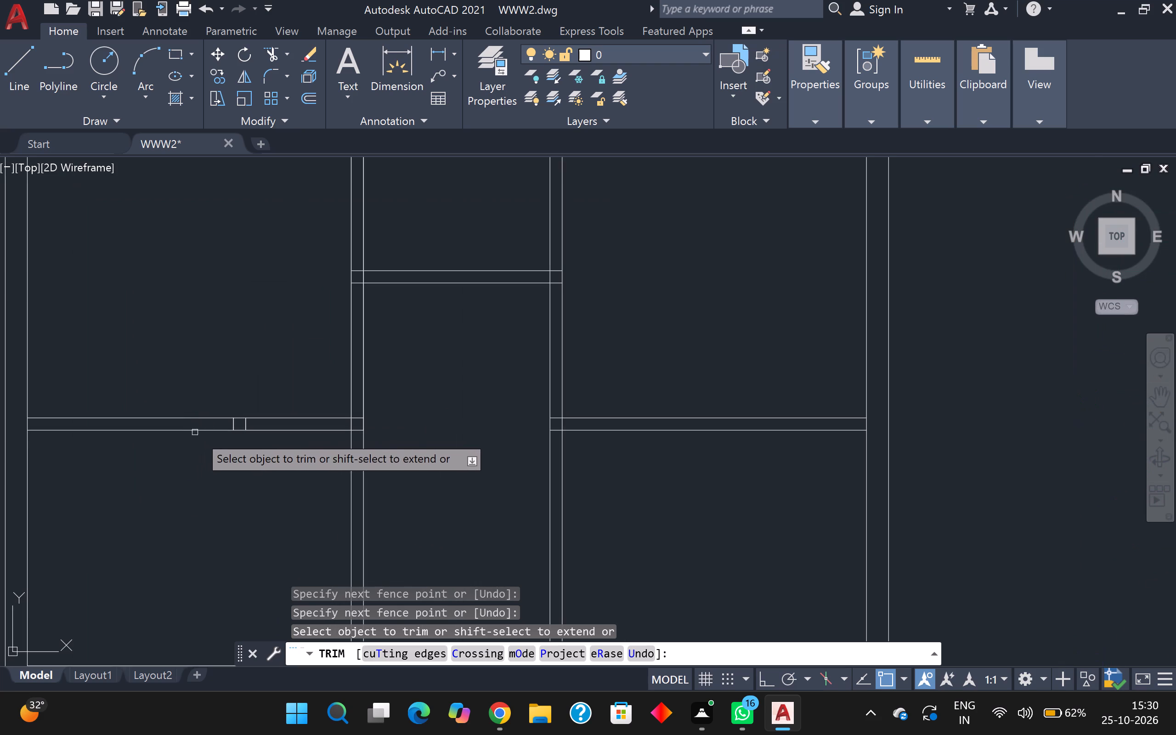
pyautogui.scroll(4, 216, 437)
pyautogui.click(257, 395)
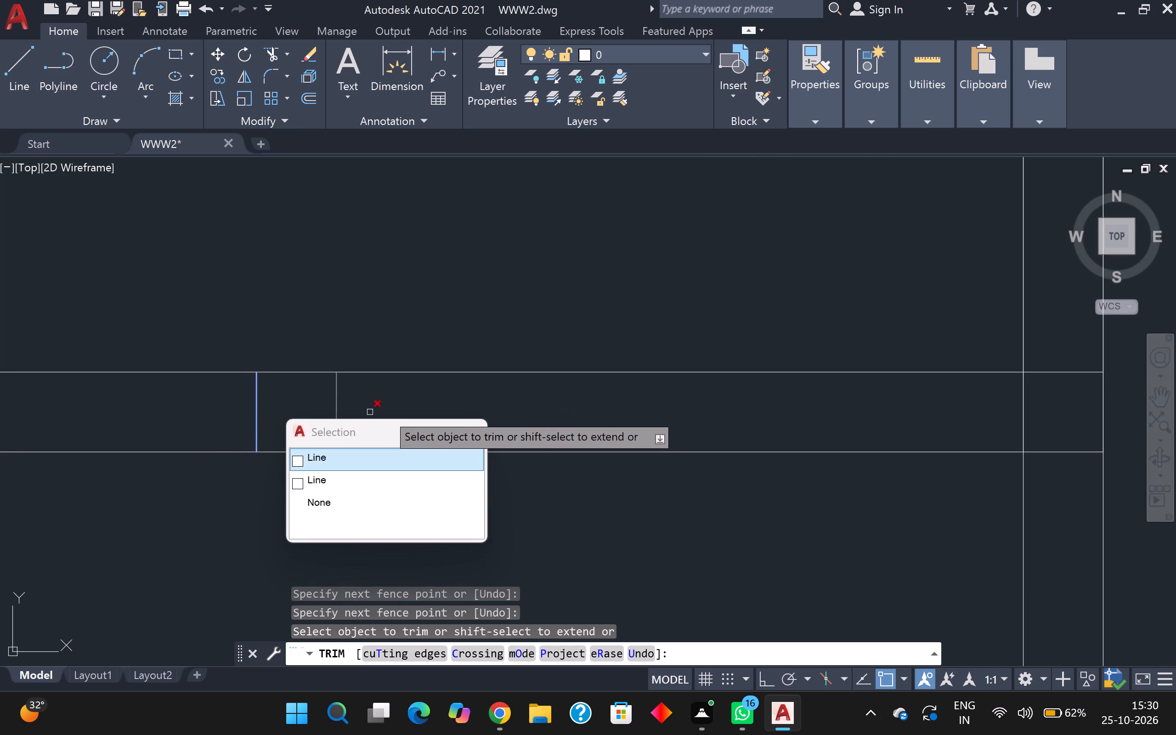
pyautogui.moveTo(389, 412); pyautogui.dragTo(238, 412)
pyautogui.scroll(-5, 239, 412)
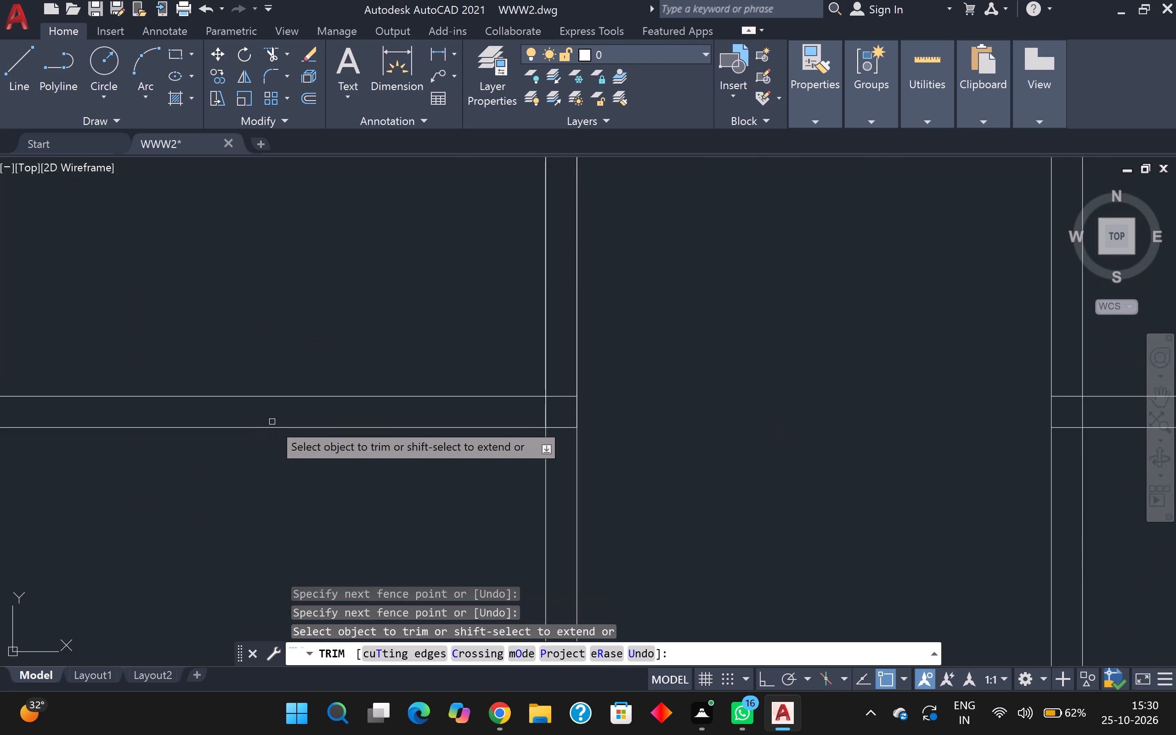
# Trim the two leftover short lines inside the bottom wall of the lower of the two upper-left rooms.
pyautogui.scroll(-2, 272, 425)
pyautogui.moveTo(273, 440); pyautogui.dragTo(274, 238, button='middle')
pyautogui.scroll(1, 270, 543)
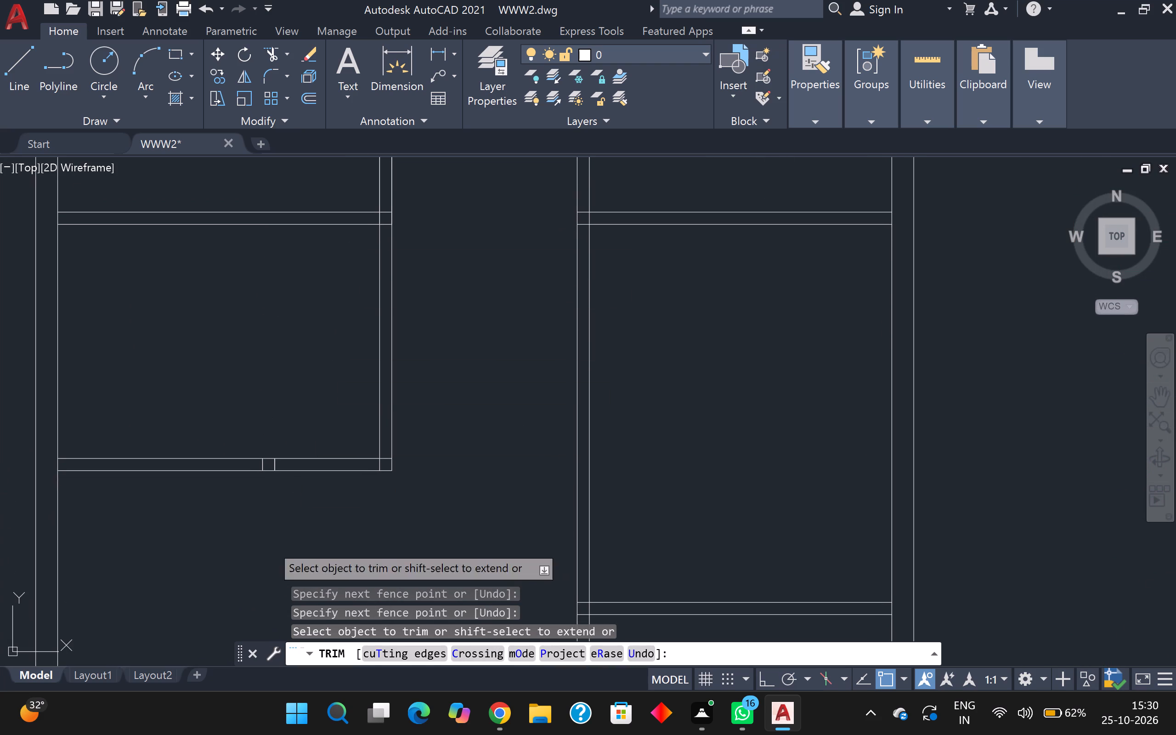
pyautogui.scroll(1, 266, 537)
pyautogui.scroll(2, 268, 429)
pyautogui.click(219, 228)
pyautogui.click(374, 217)
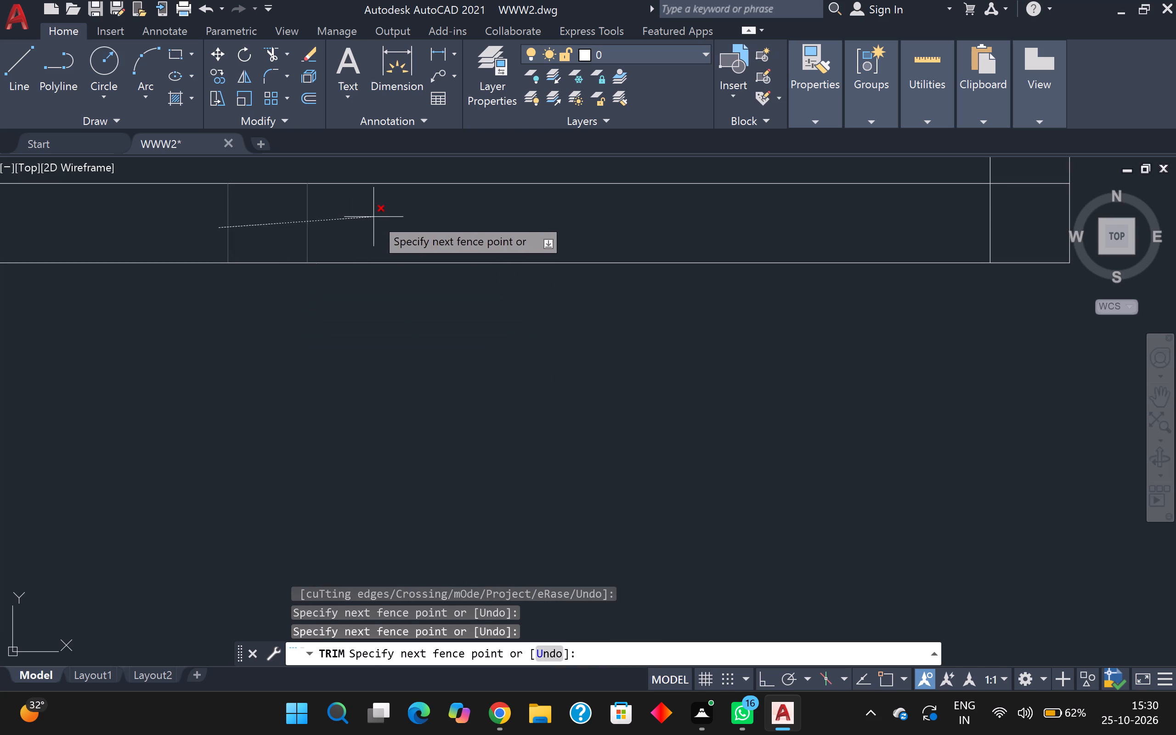
pyautogui.scroll(-8, 366, 255)
pyautogui.scroll(-1, 363, 368)
pyautogui.moveTo(348, 371); pyautogui.dragTo(321, 378, button='middle')
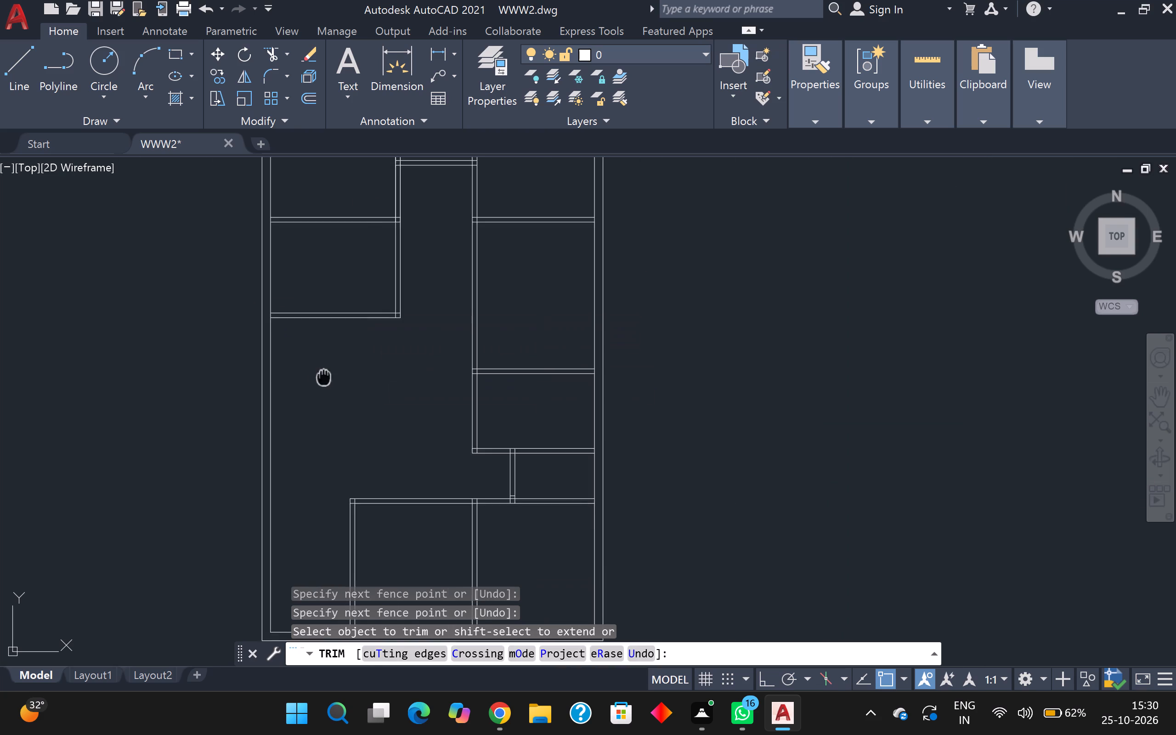
pyautogui.moveTo(321, 378); pyautogui.dragTo(187, 499, button='middle')
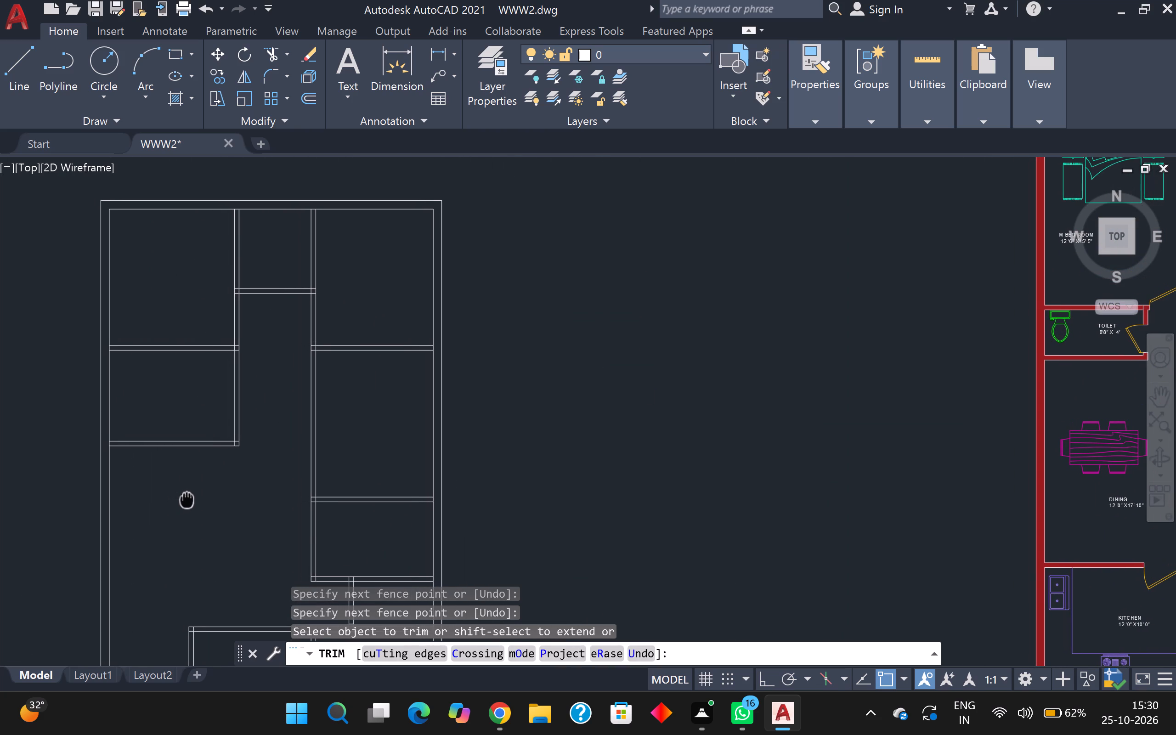
pyautogui.moveTo(187, 499); pyautogui.dragTo(191, 500, button='middle')
pyautogui.scroll(-1, 205, 500)
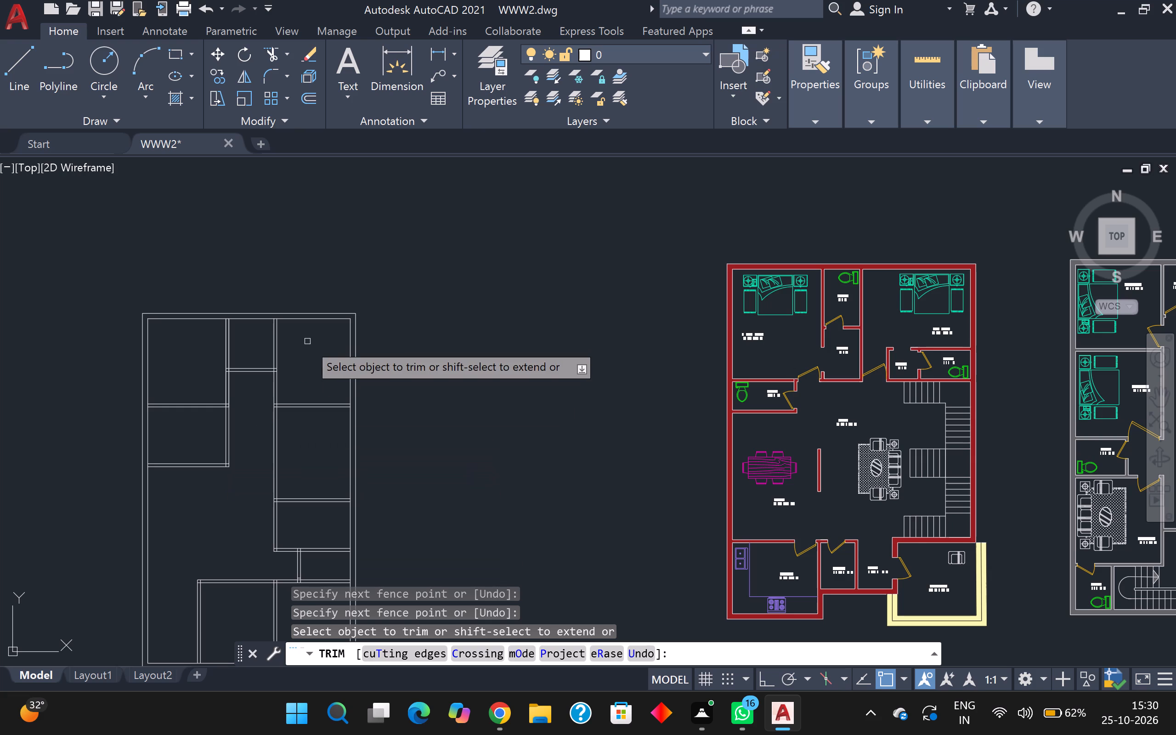
pyautogui.scroll(2, 250, 383)
pyautogui.press('Escape')
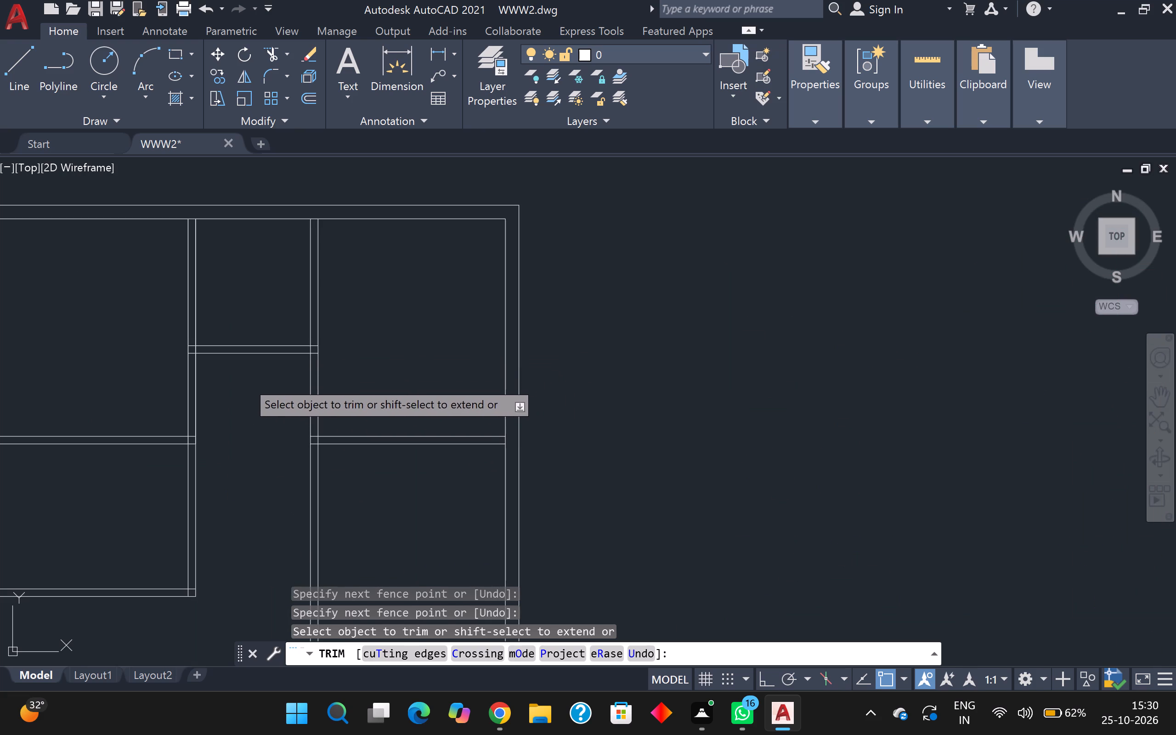
# With Ortho on, draw a line 3" up from the wall junction on the central passage's left wall, continuing 5" across the wall thickness.
pyautogui.press('l')
pyautogui.press('Return')
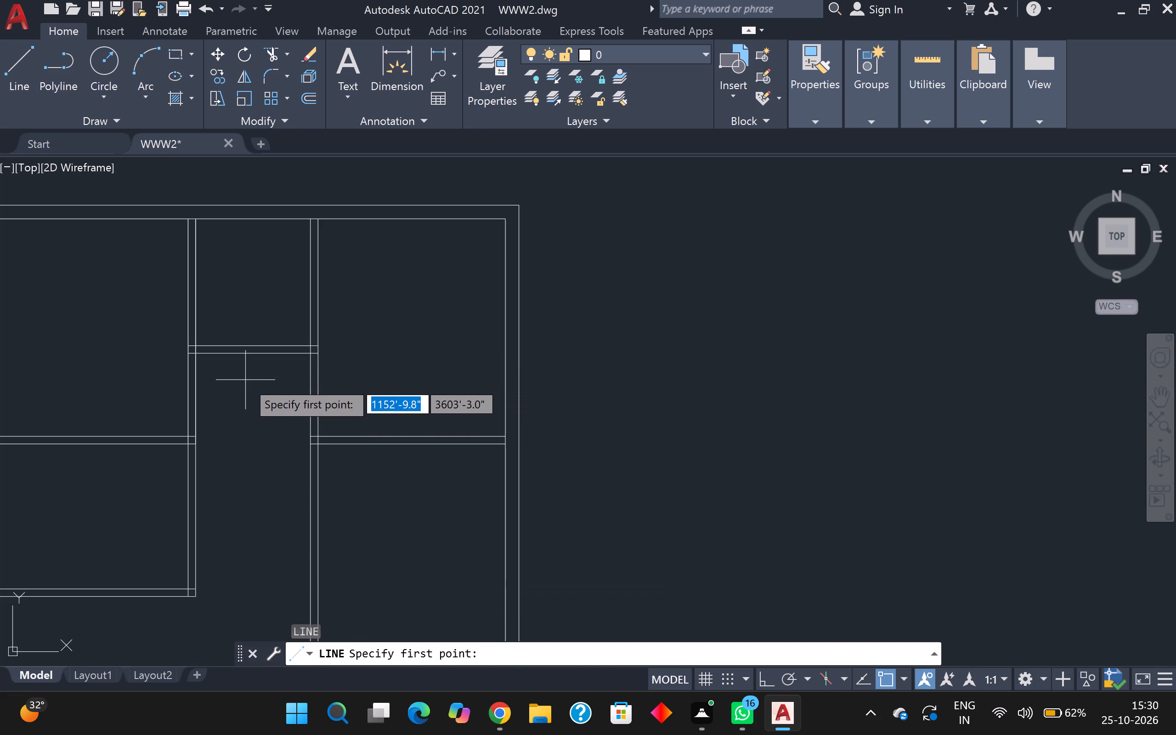
pyautogui.scroll(3, 191, 436)
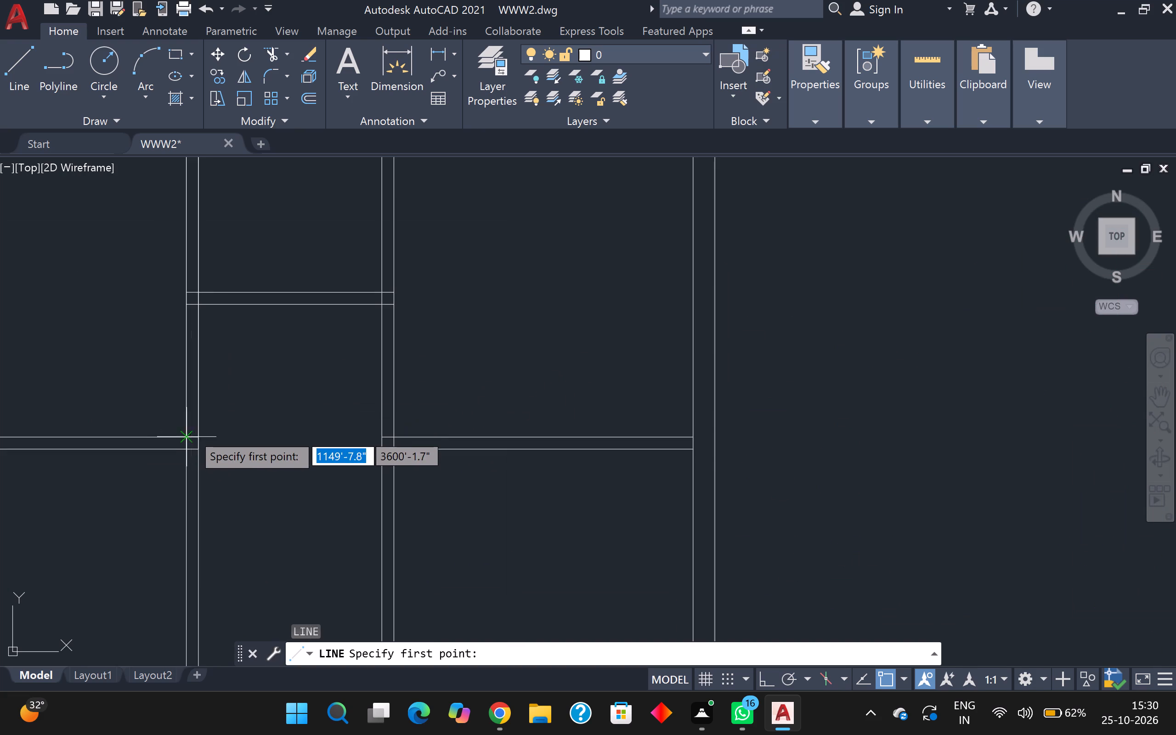
pyautogui.scroll(1, 191, 432)
pyautogui.click(178, 447)
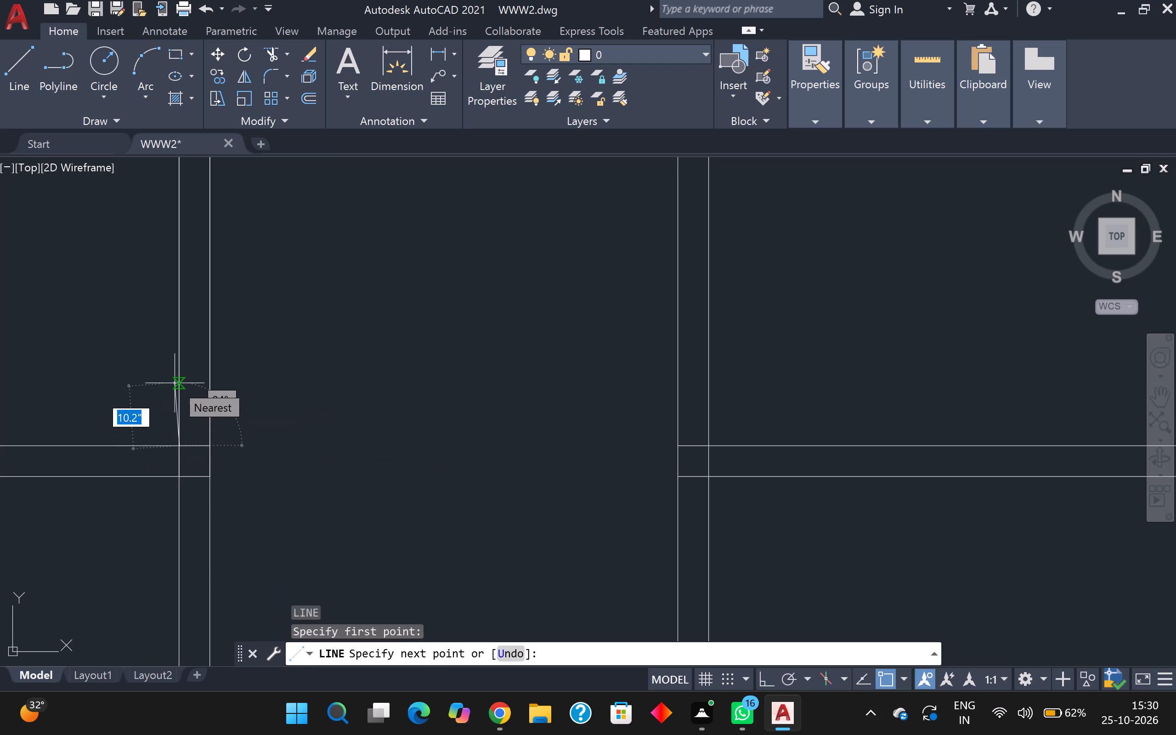
pyautogui.press('F8')
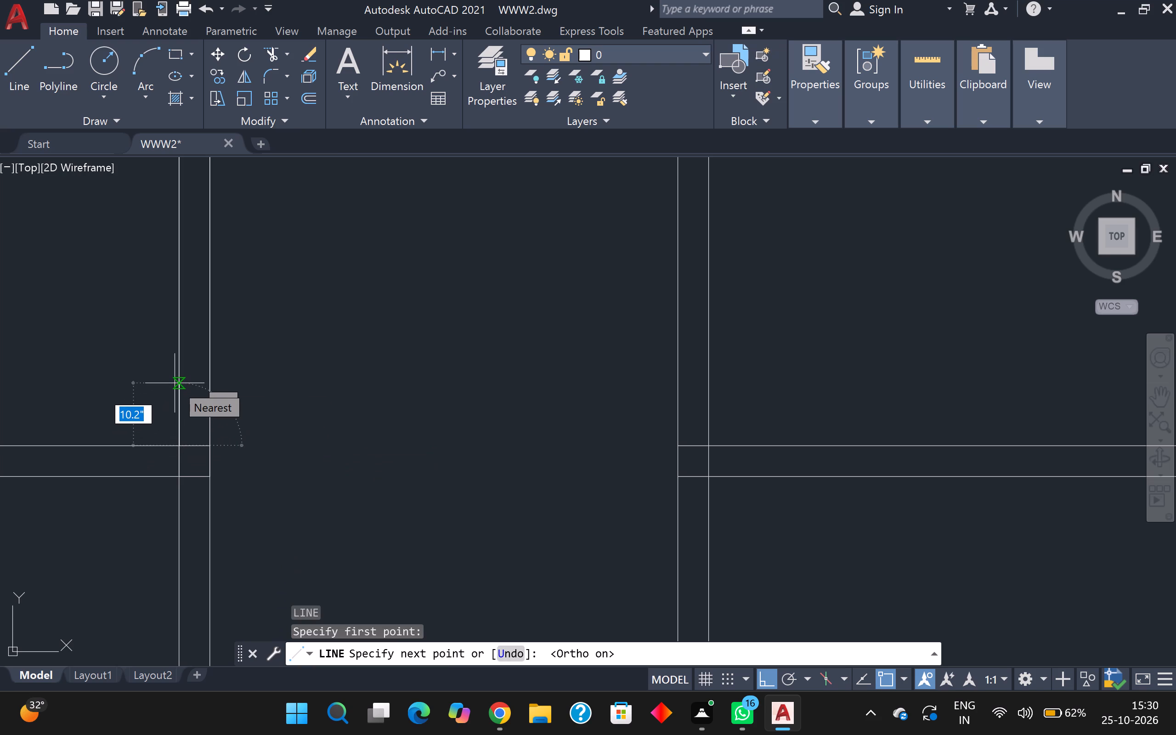
pyautogui.press('3')
pyautogui.press('Return')
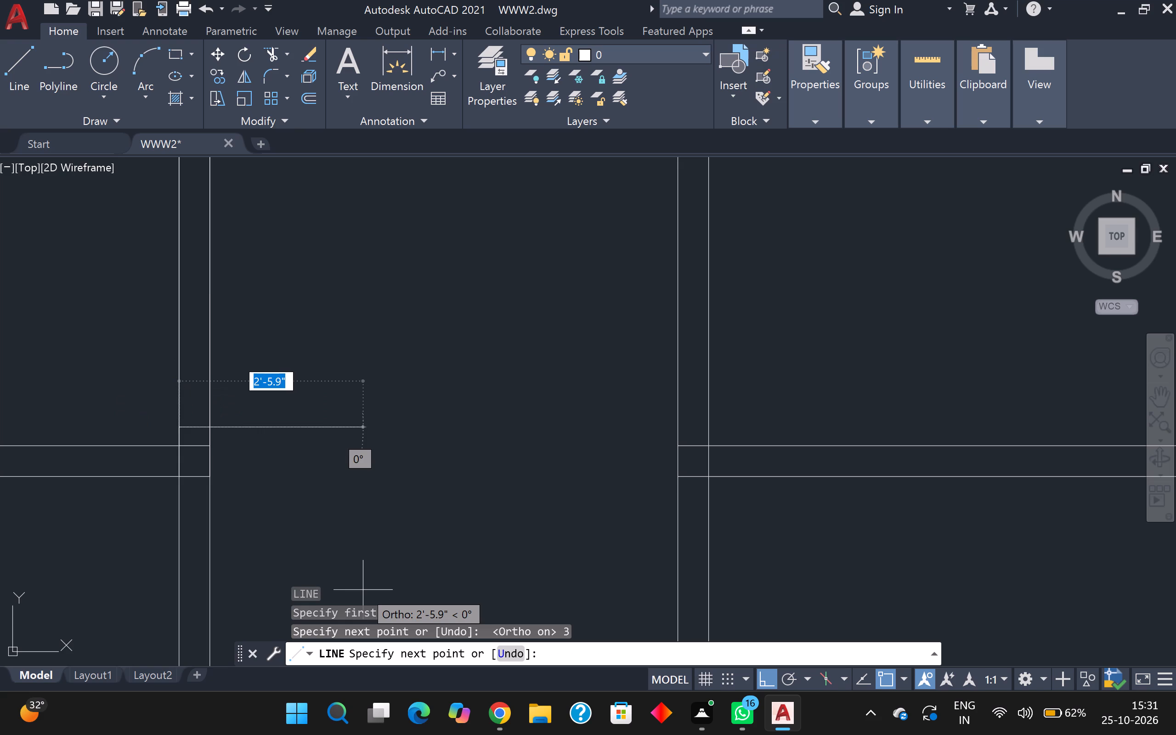
pyautogui.scroll(1, 363, 590)
pyautogui.scroll(1, 164, 442)
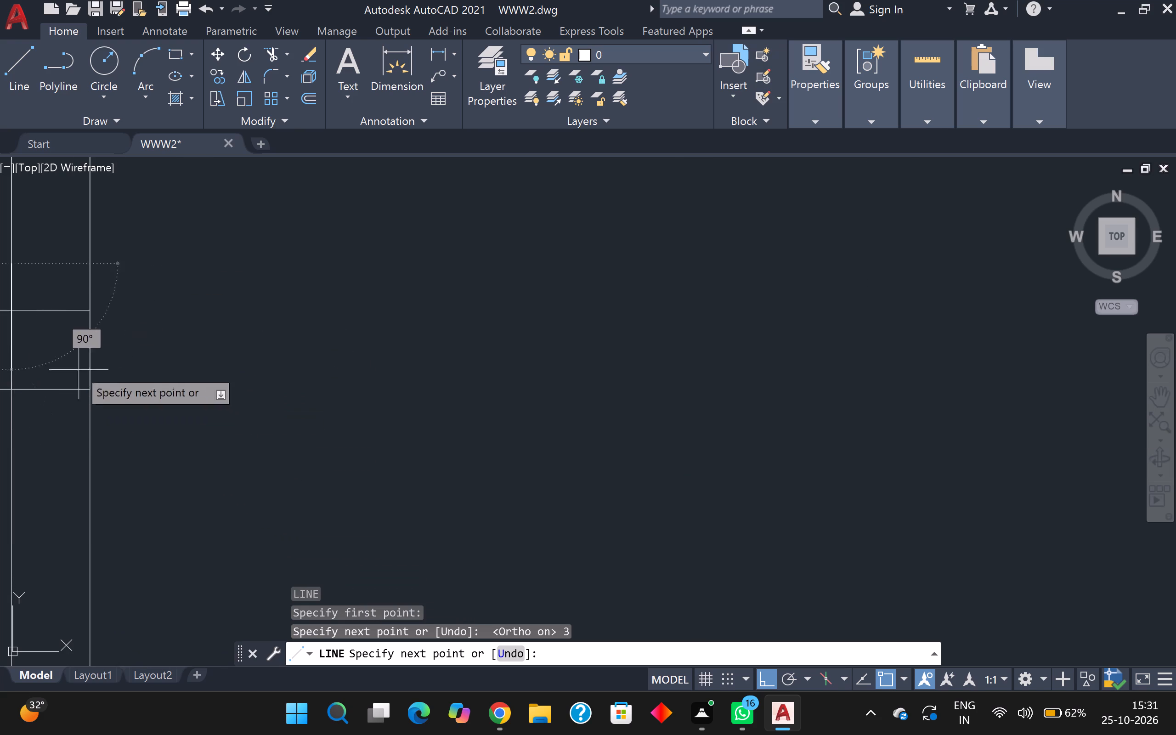
pyautogui.scroll(-2, 99, 339)
pyautogui.moveTo(110, 320); pyautogui.dragTo(302, 369, button='middle')
pyautogui.scroll(2, 254, 314)
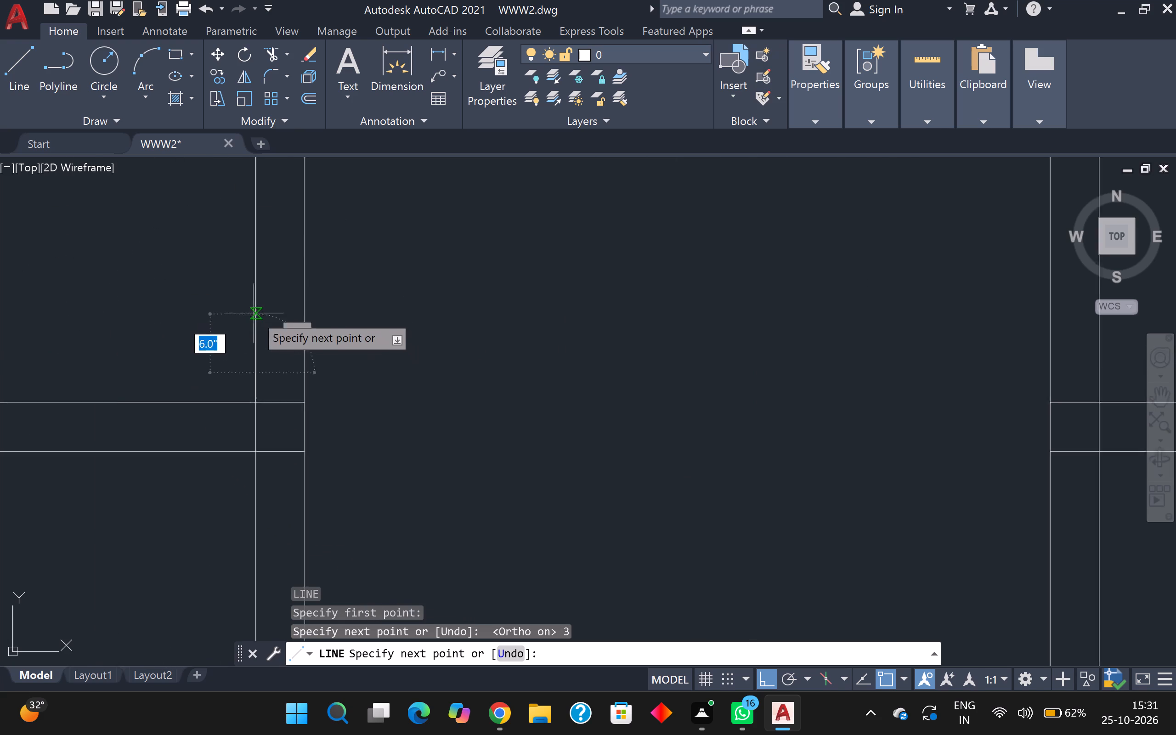
pyautogui.scroll(1, 254, 312)
pyautogui.scroll(1, 359, 450)
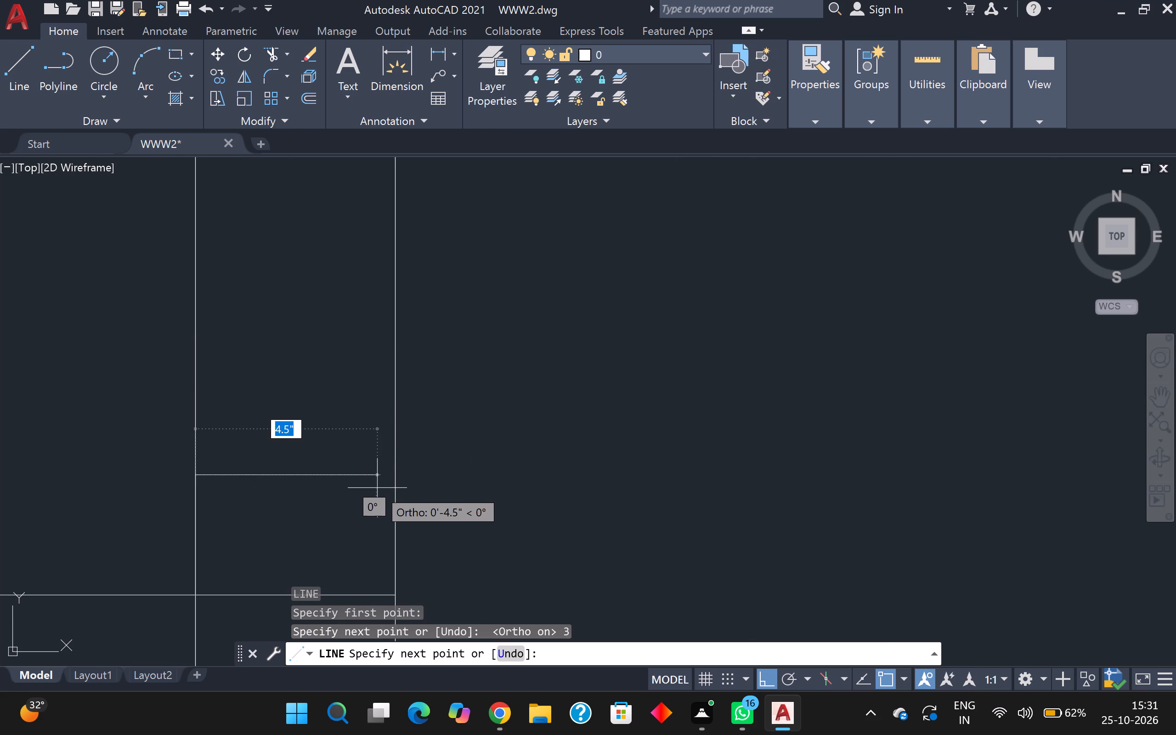
pyautogui.press('5')
pyautogui.press('Return')
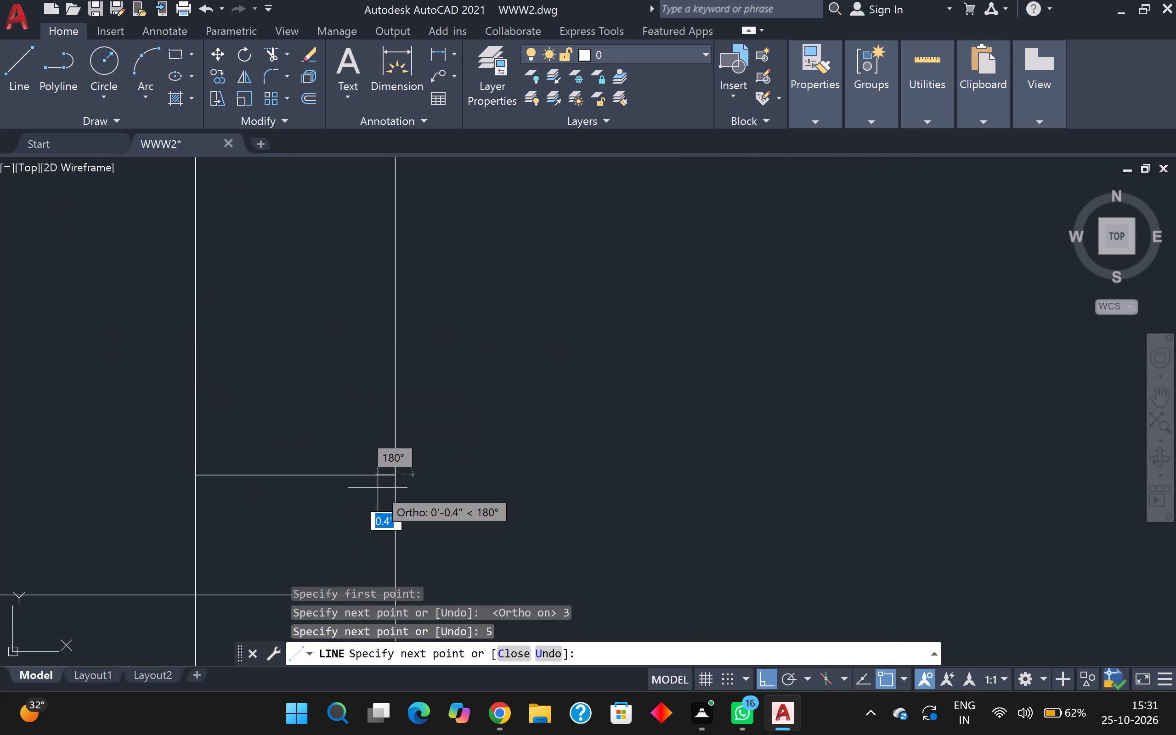
# Continue the line 3' up the passage's left wall and back across its thickness to outline the door opening, ending the line.
pyautogui.write("3'")
pyautogui.press('Return')
pyautogui.scroll(-5, 407, 142)
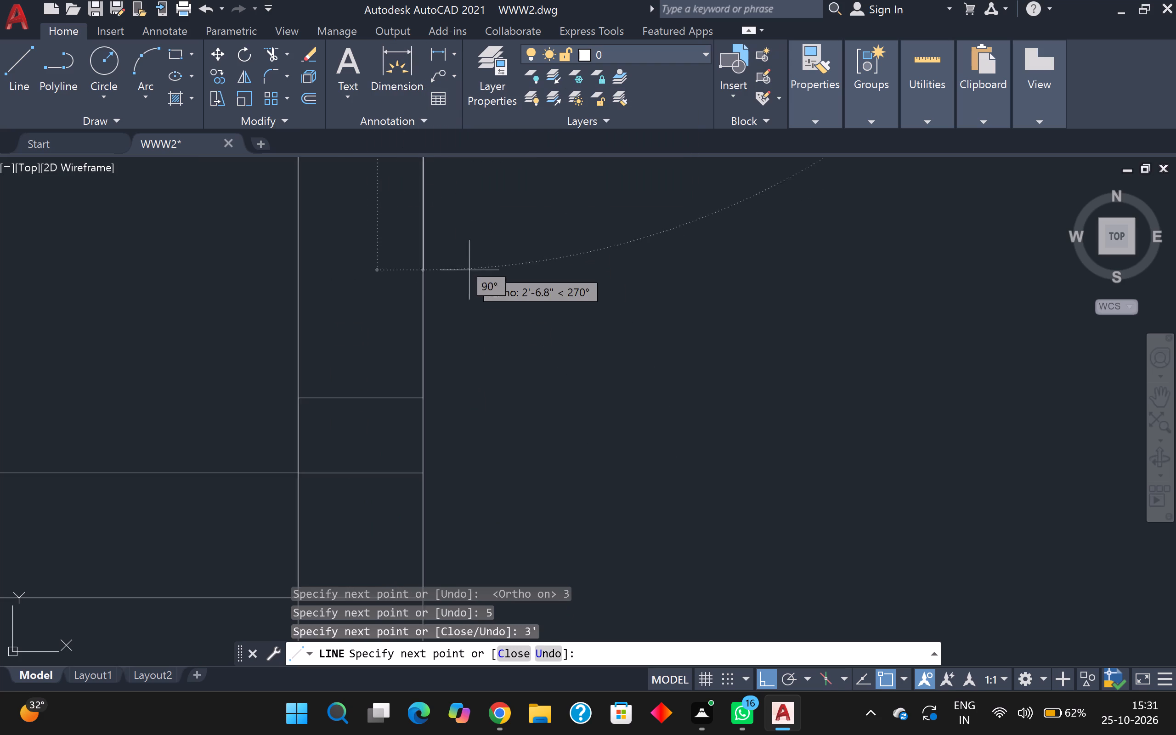
pyautogui.moveTo(473, 273); pyautogui.dragTo(788, 718, button='middle')
pyautogui.scroll(2, 744, 421)
pyautogui.moveTo(705, 421); pyautogui.dragTo(625, 367, button='middle')
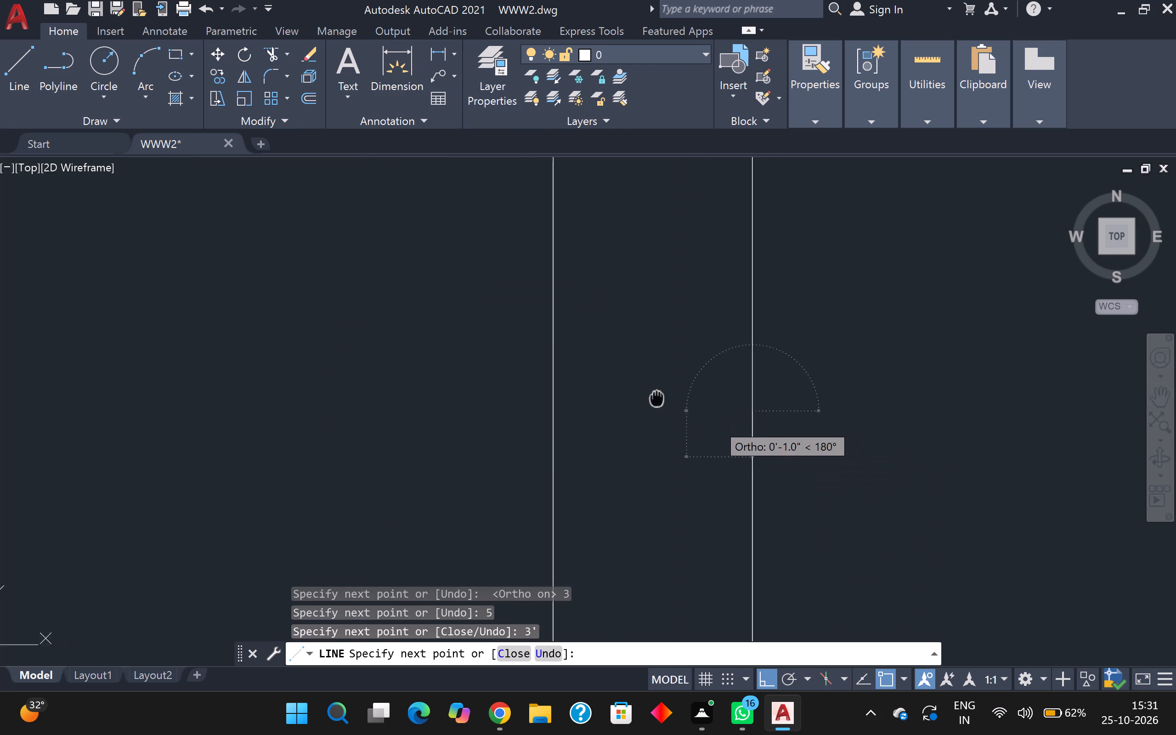
pyautogui.moveTo(625, 367); pyautogui.dragTo(537, 306, button='middle')
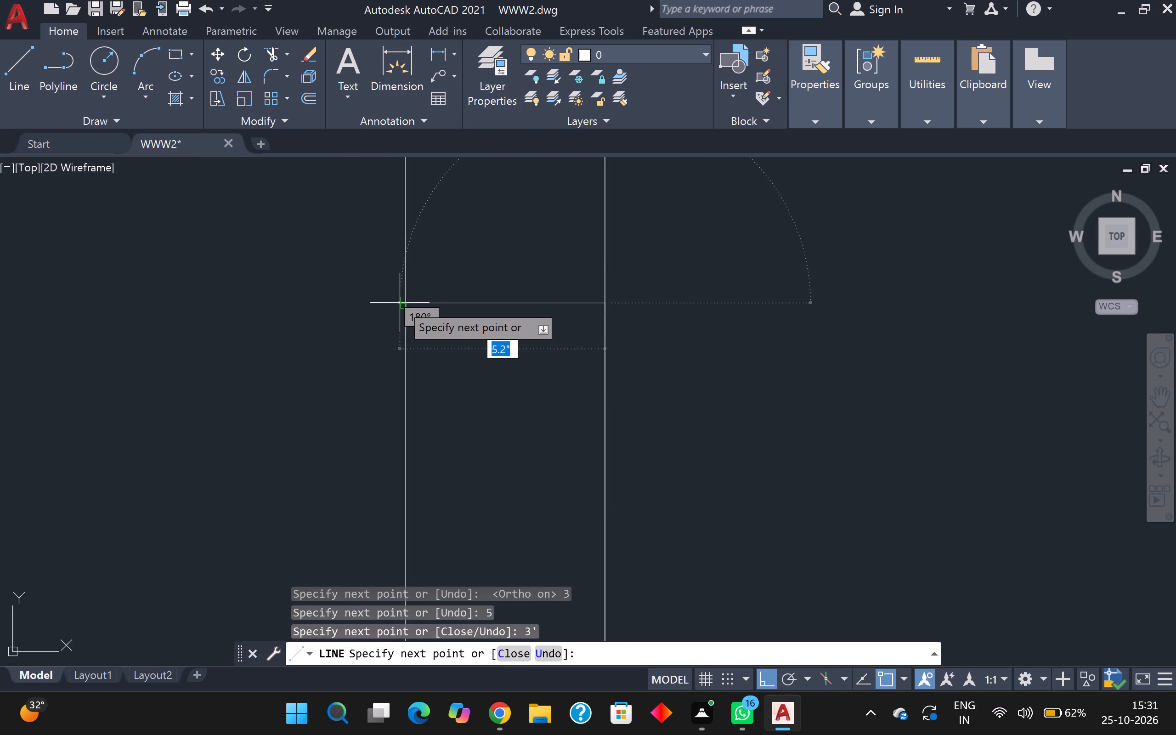
pyautogui.click(401, 303)
pyautogui.moveTo(401, 303); pyautogui.dragTo(405, 175, button='middle')
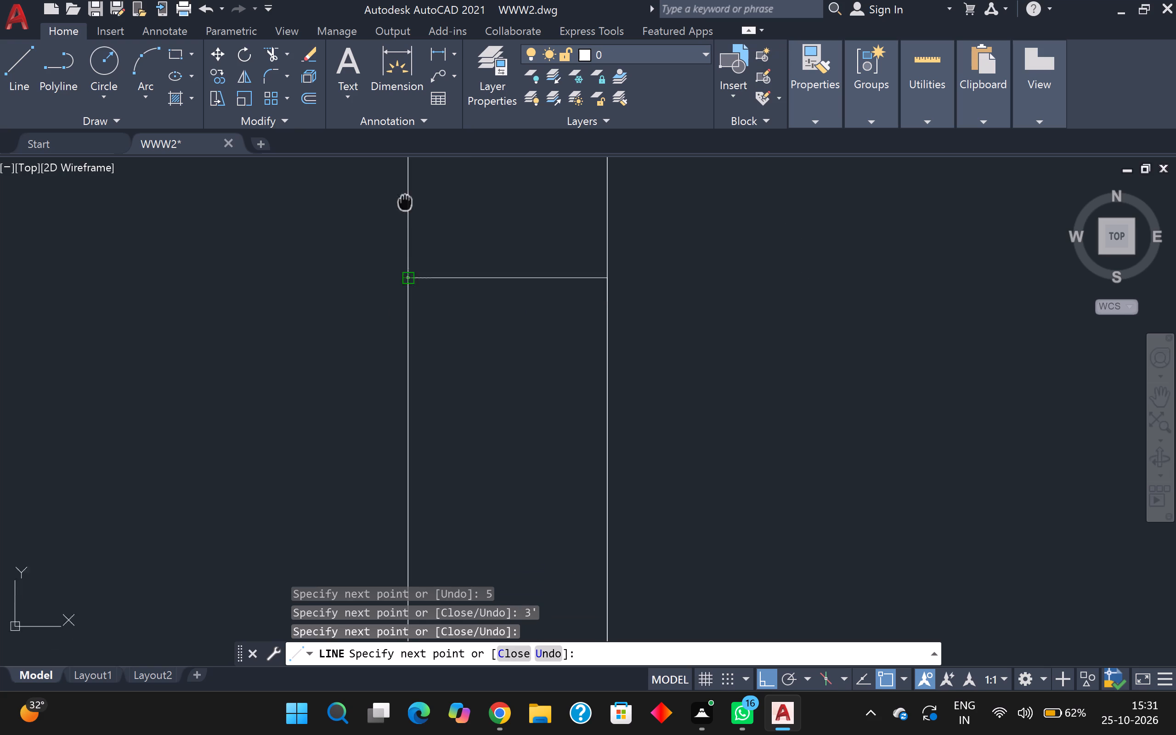
pyautogui.moveTo(405, 175); pyautogui.dragTo(405, 166, button='middle')
pyautogui.scroll(-3, 405, 167)
pyautogui.middleClick(436, 281)
pyautogui.press('Escape')
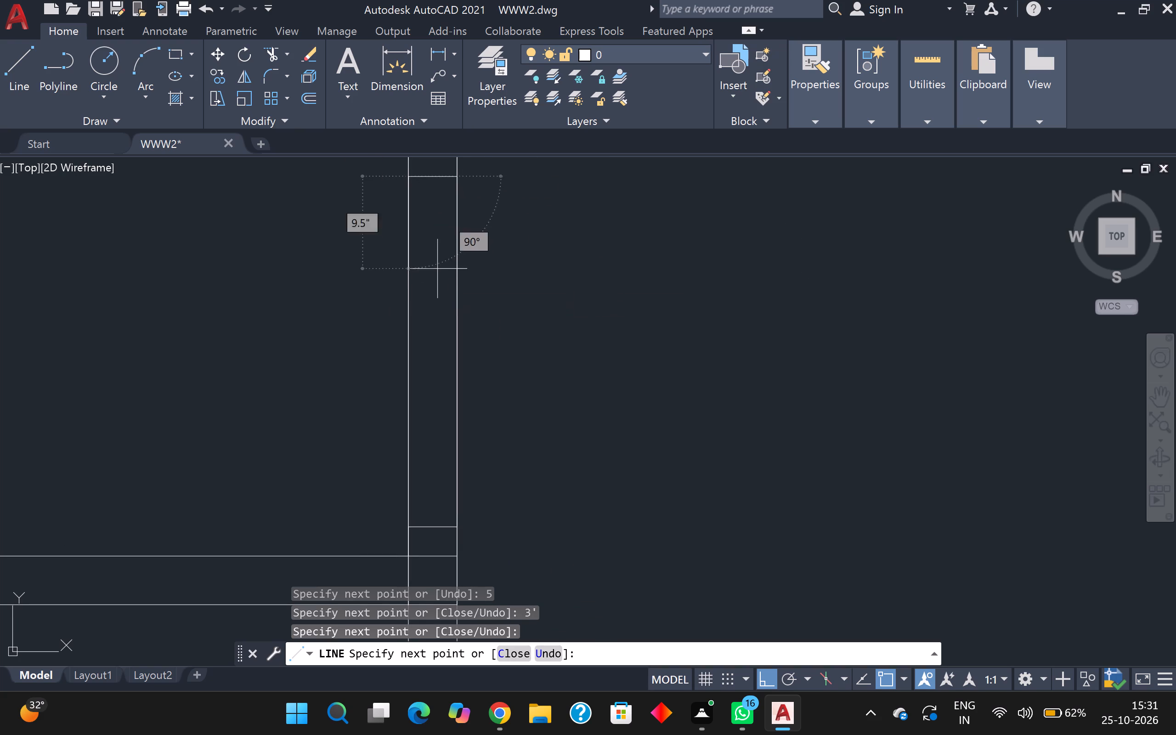
# Draw a line 3" up from the wall junction on the passage's right wall, continuing across to the wall's other face.
pyautogui.scroll(-2, 438, 278)
pyautogui.scroll(-1, 672, 360)
pyautogui.moveTo(677, 358); pyautogui.dragTo(599, 279, button='middle')
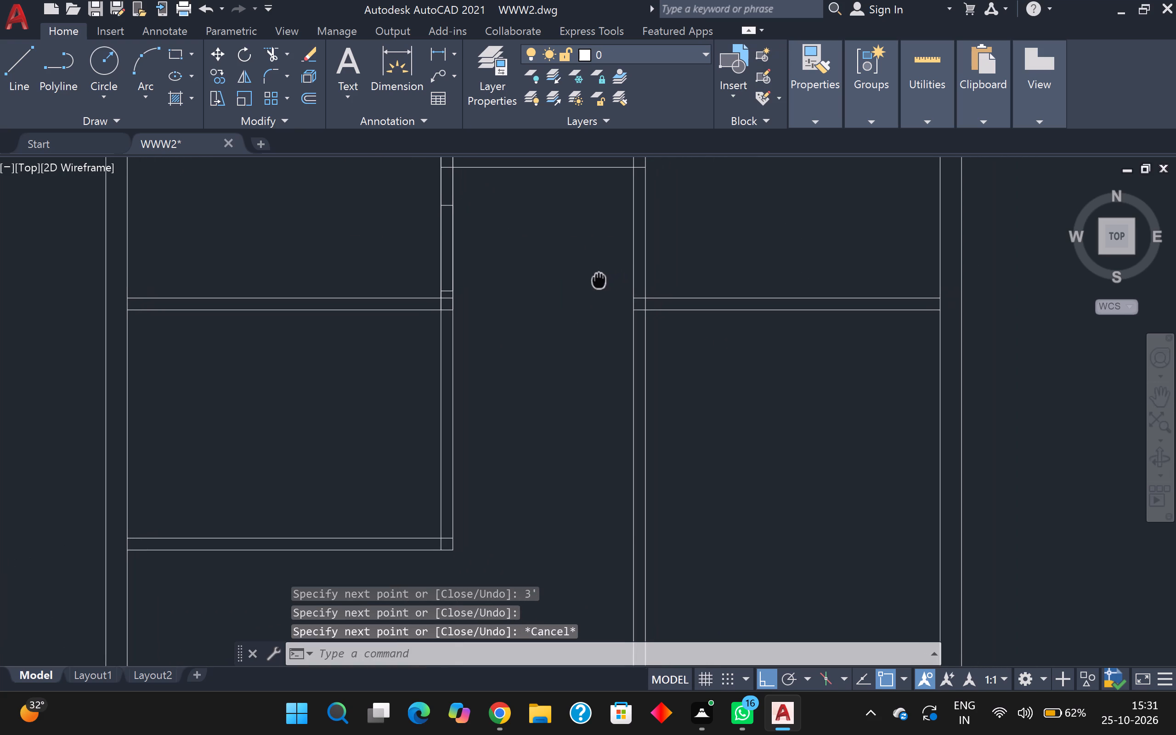
pyautogui.moveTo(599, 279); pyautogui.dragTo(532, 304, button='middle')
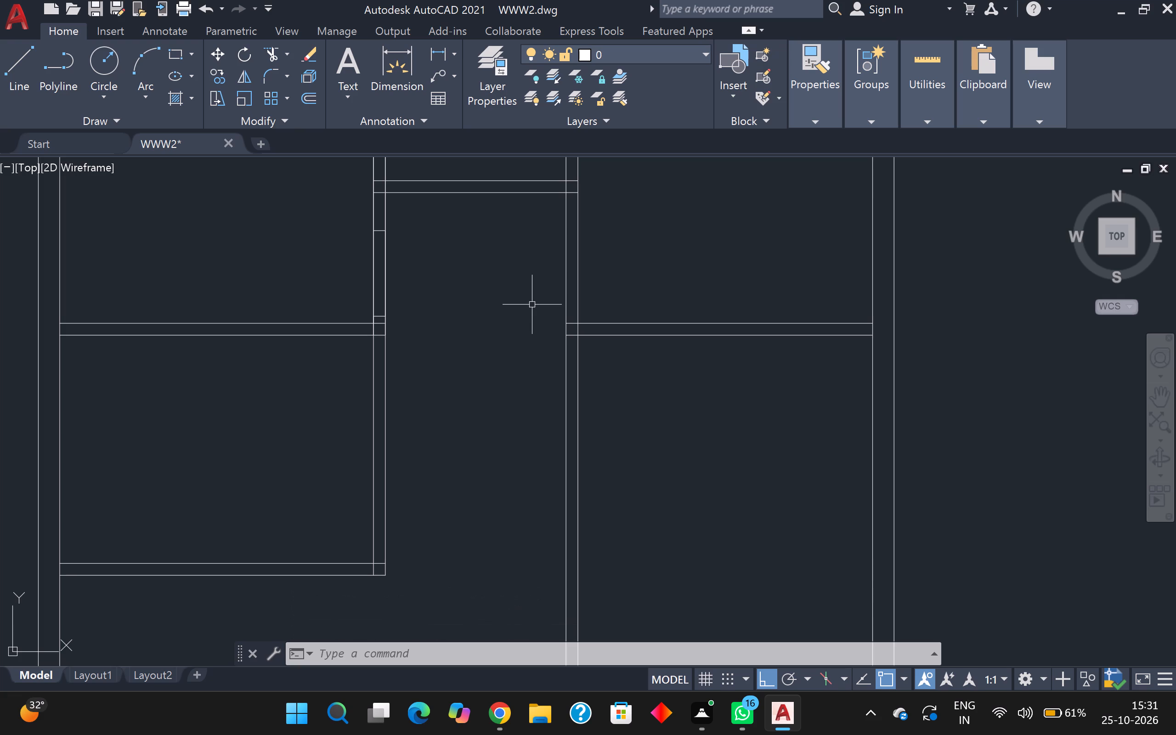
pyautogui.press(';')
pyautogui.press('Return')
pyautogui.scroll(1, 532, 305)
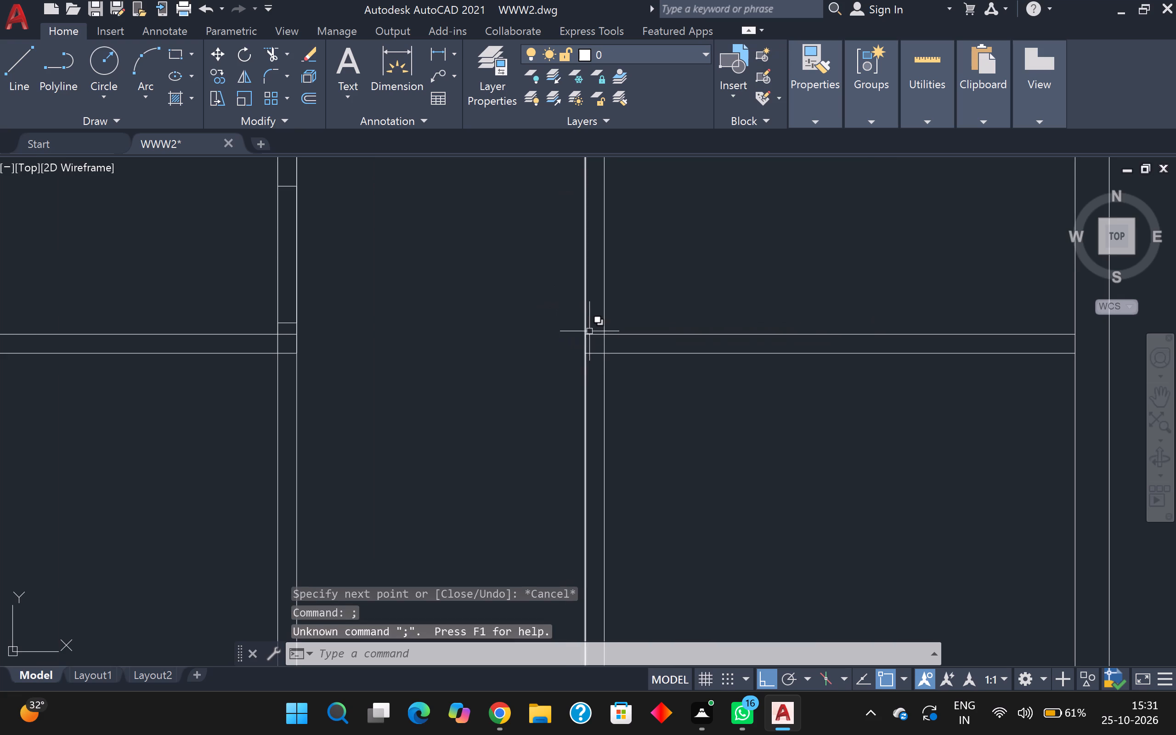
pyautogui.scroll(3, 596, 328)
pyautogui.press('l')
pyautogui.press('Return')
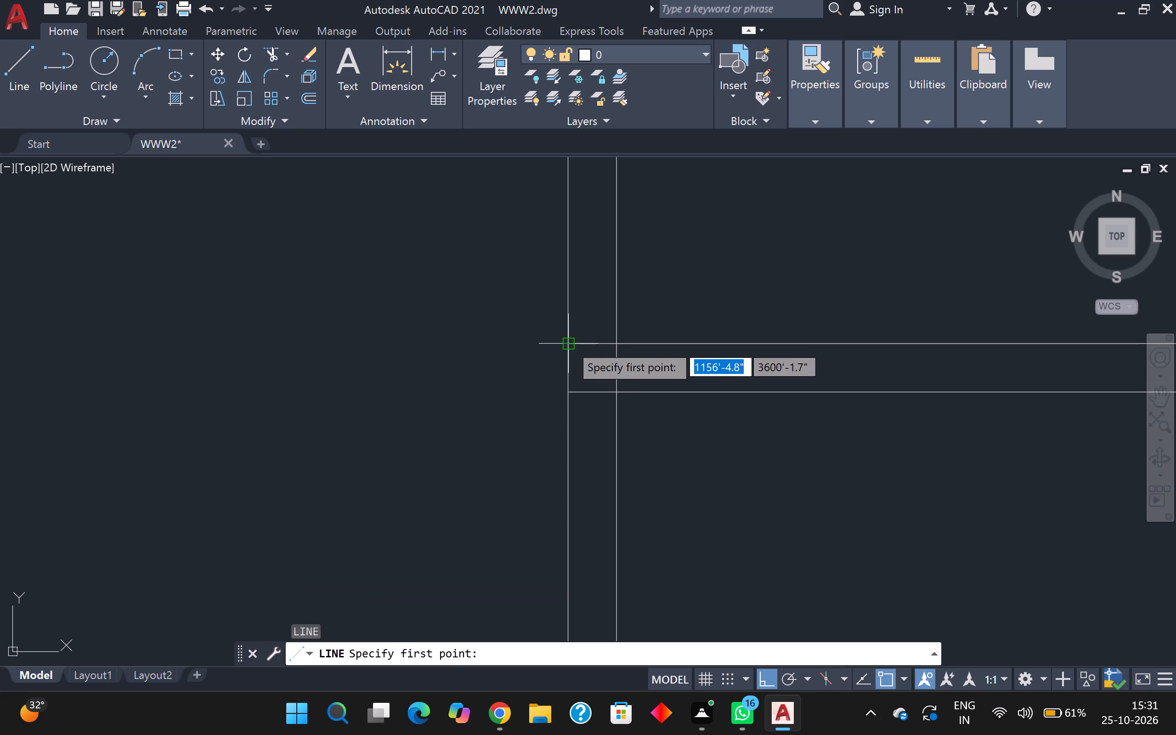
pyautogui.click(568, 343)
pyautogui.press('3')
pyautogui.press('Return')
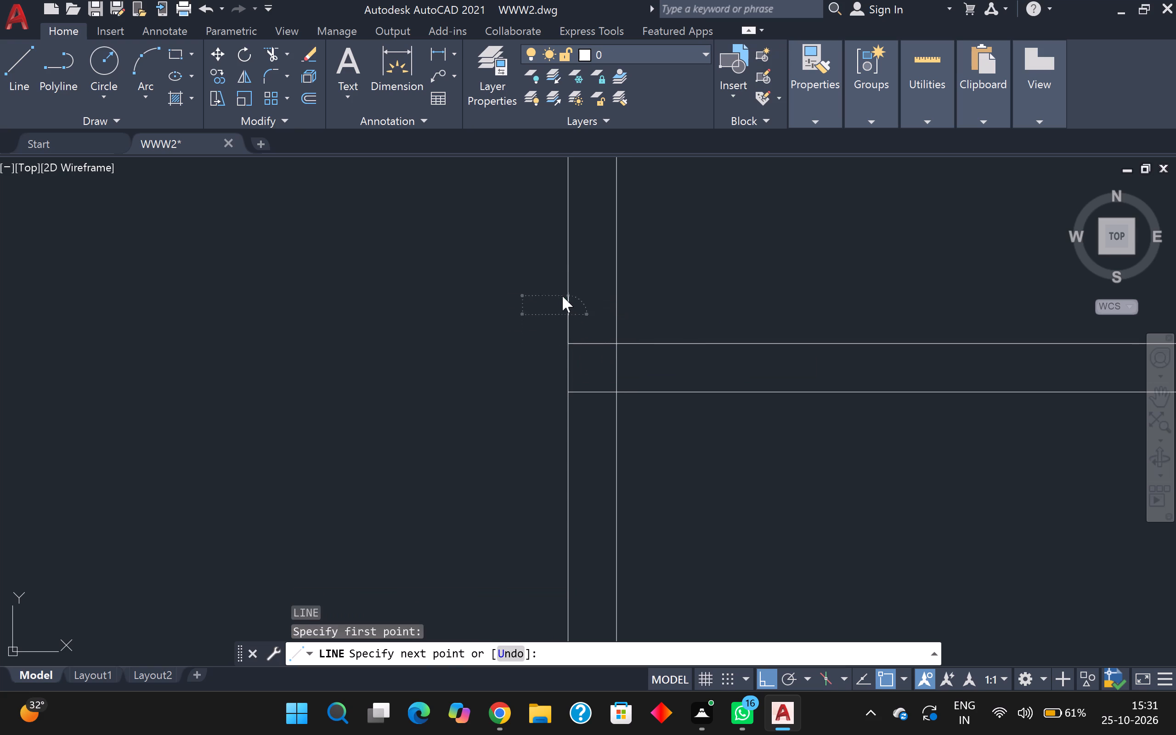
pyautogui.scroll(2, 649, 295)
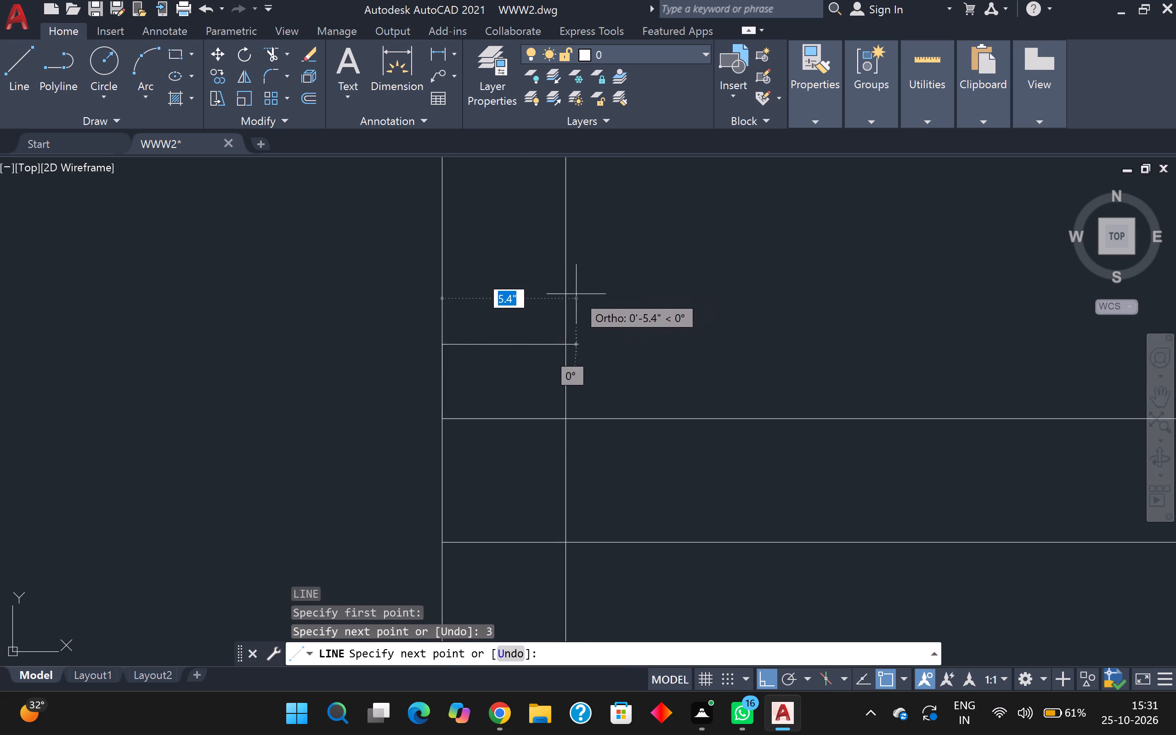
pyautogui.click(565, 346)
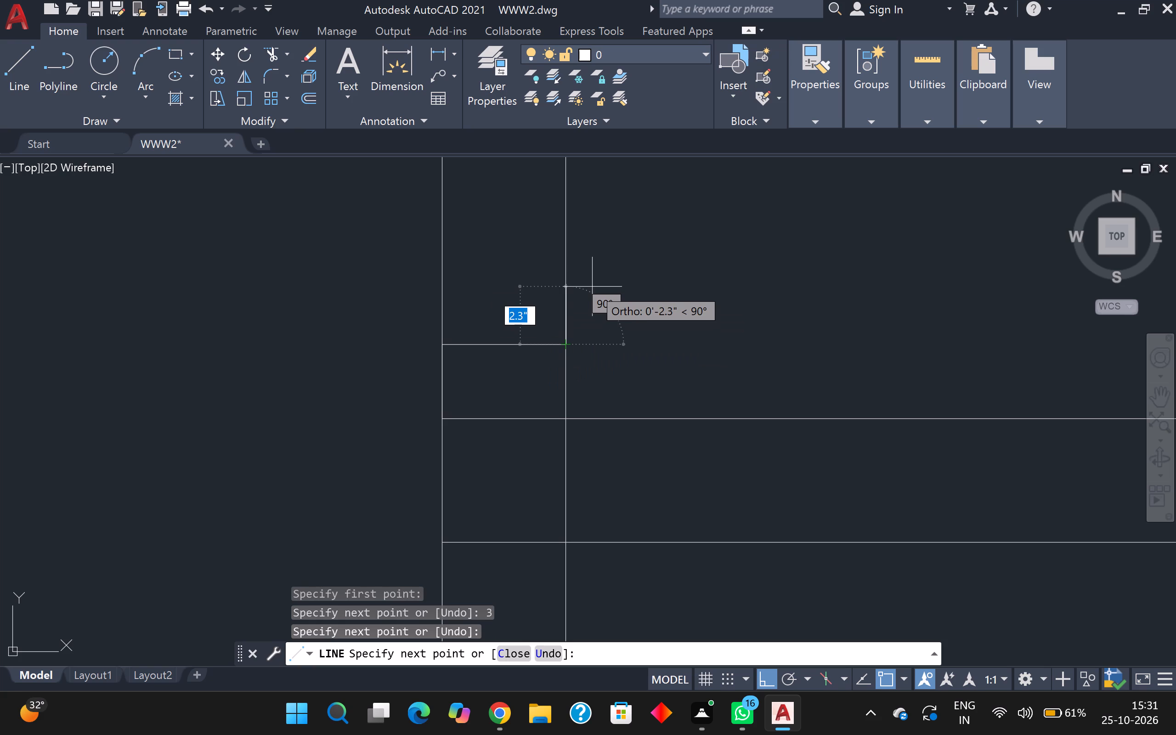
# Continue the line 3' up the passage's right wall and back across its thickness to outline the door opening, ending the line.
pyautogui.press('3')
pyautogui.press("'")
pyautogui.press('Return')
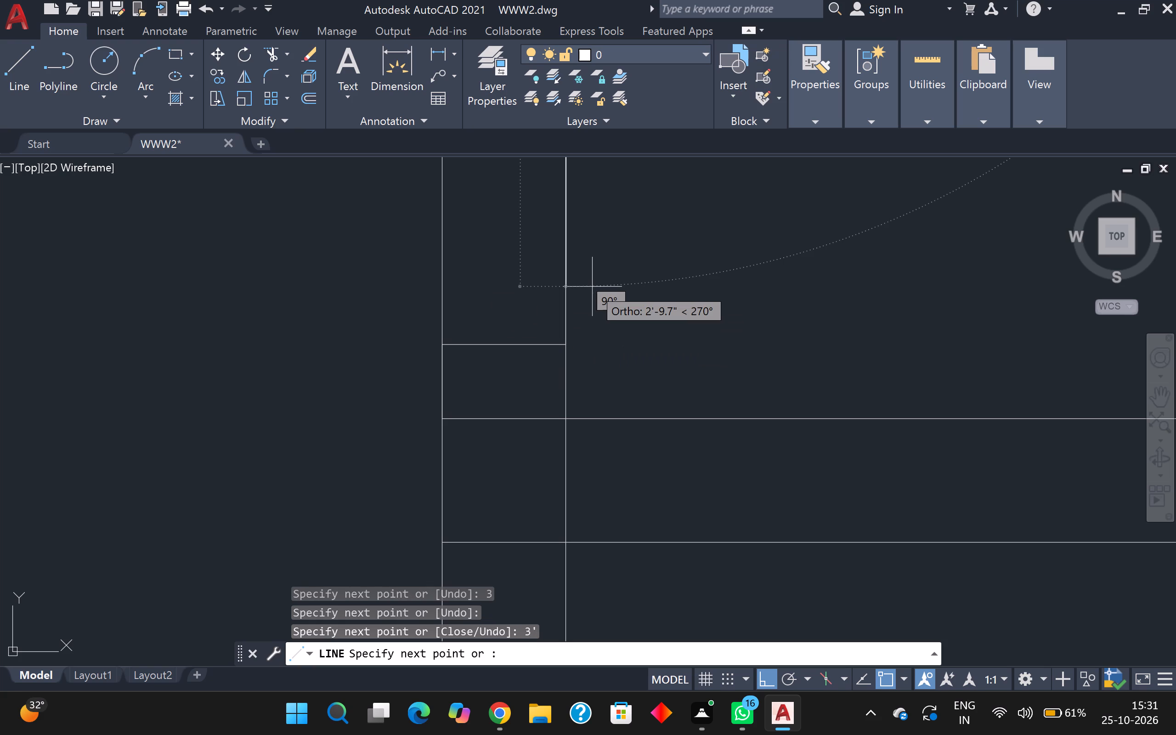
pyautogui.scroll(-3, 579, 254)
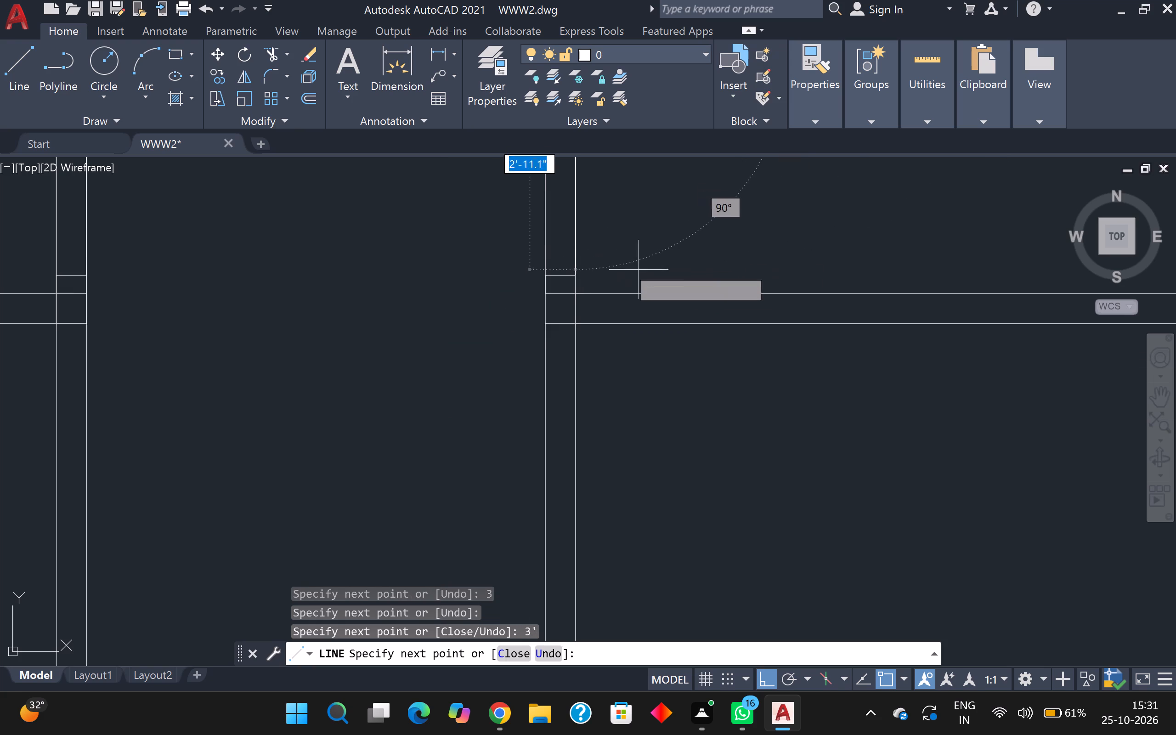
pyautogui.moveTo(644, 272); pyautogui.dragTo(689, 613, button='middle')
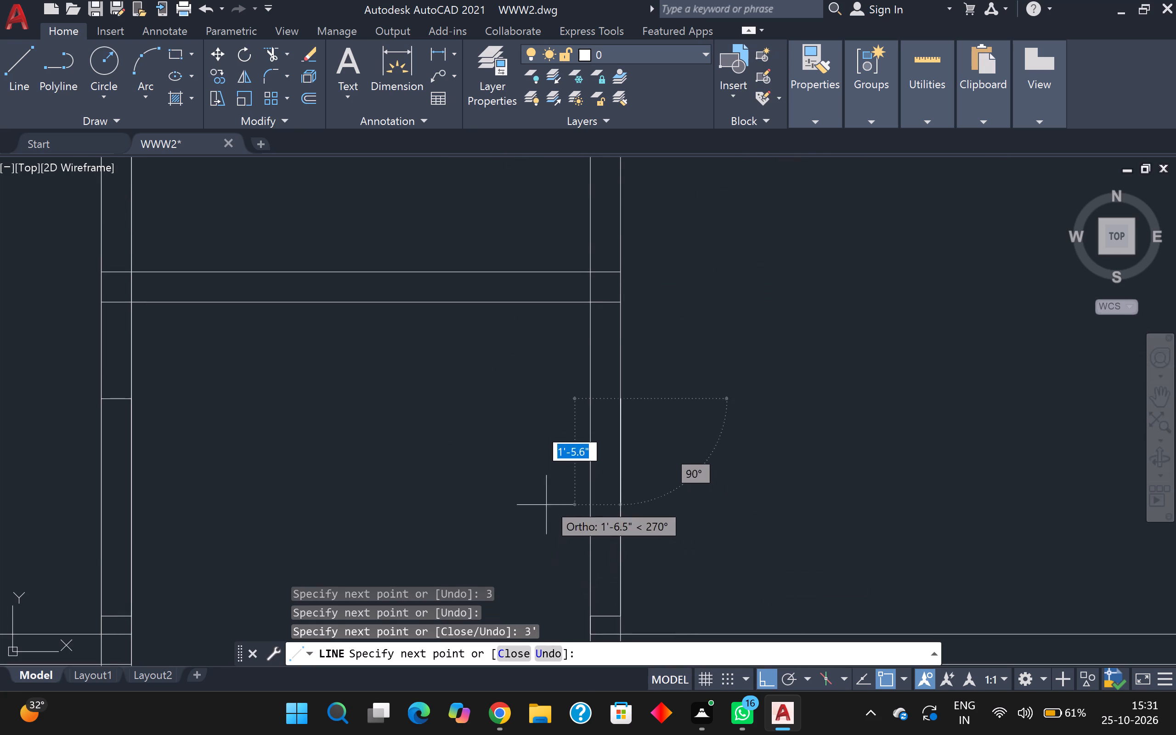
pyautogui.click(589, 404)
pyautogui.scroll(-3, 589, 404)
pyautogui.press('Escape')
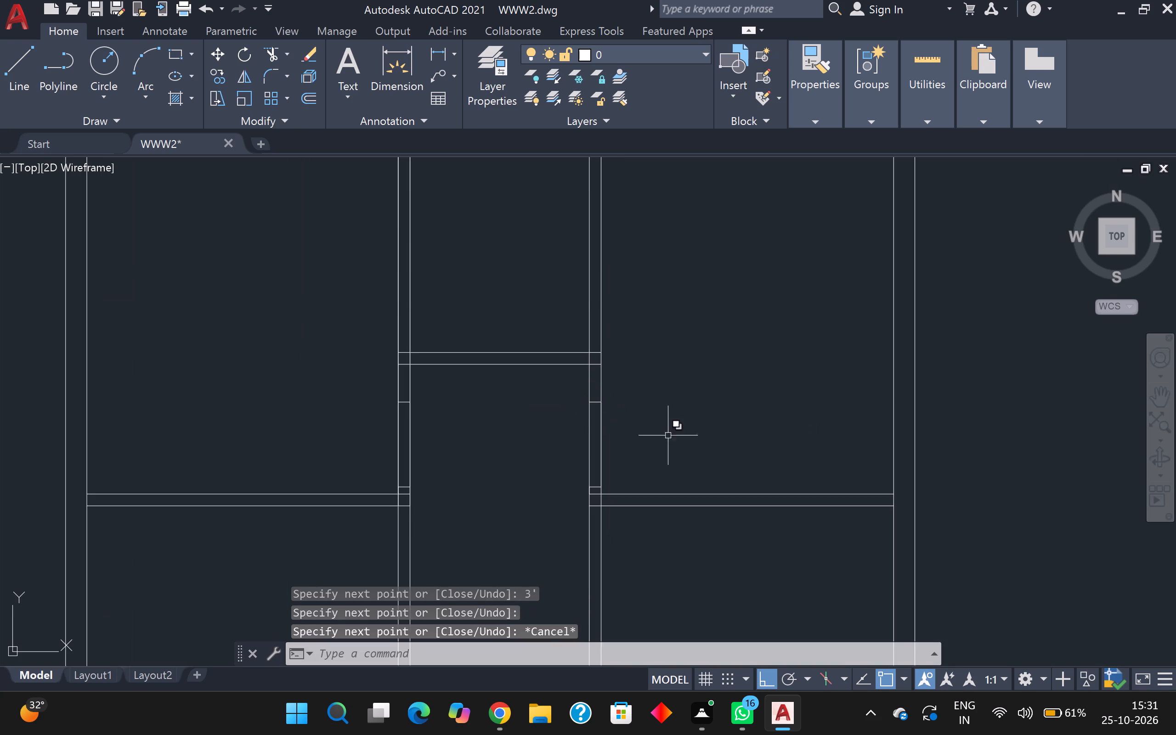
# Draw a line 3" up from the bottom wall junction on the small top-middle room's right wall, continuing across to the wall's other face.
pyautogui.moveTo(674, 434); pyautogui.dragTo(594, 594, button='middle')
pyautogui.scroll(1, 574, 548)
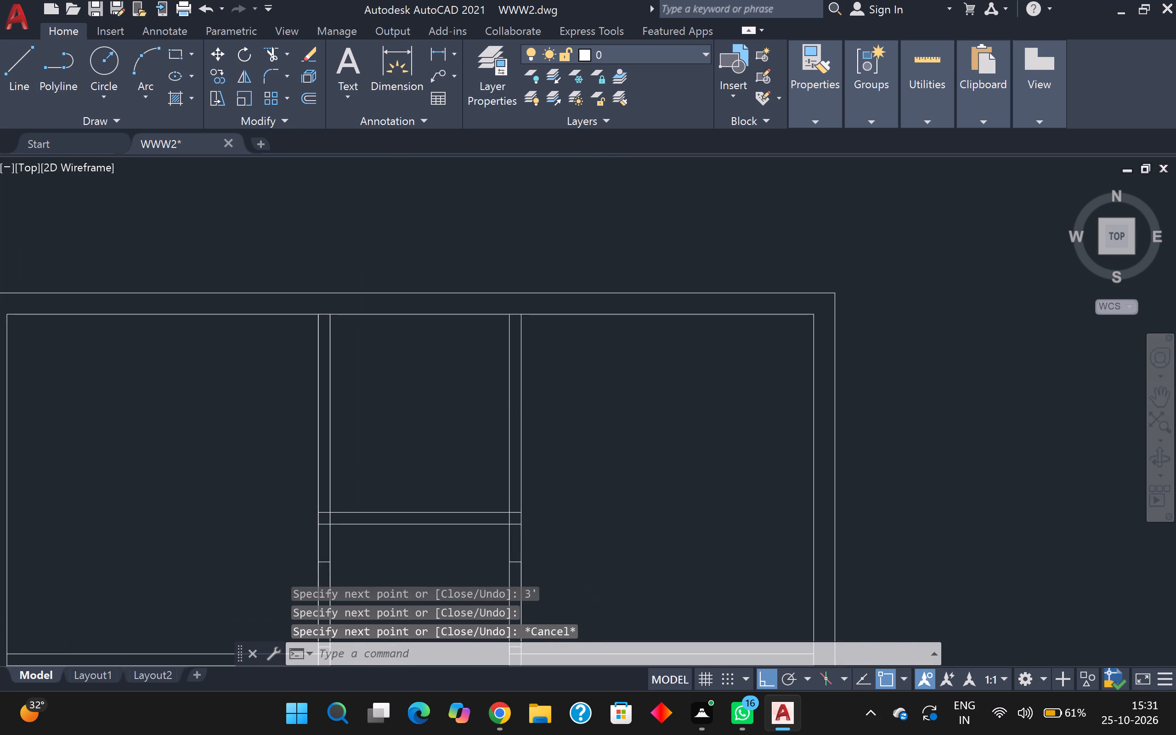
pyautogui.press('l')
pyautogui.press('Return')
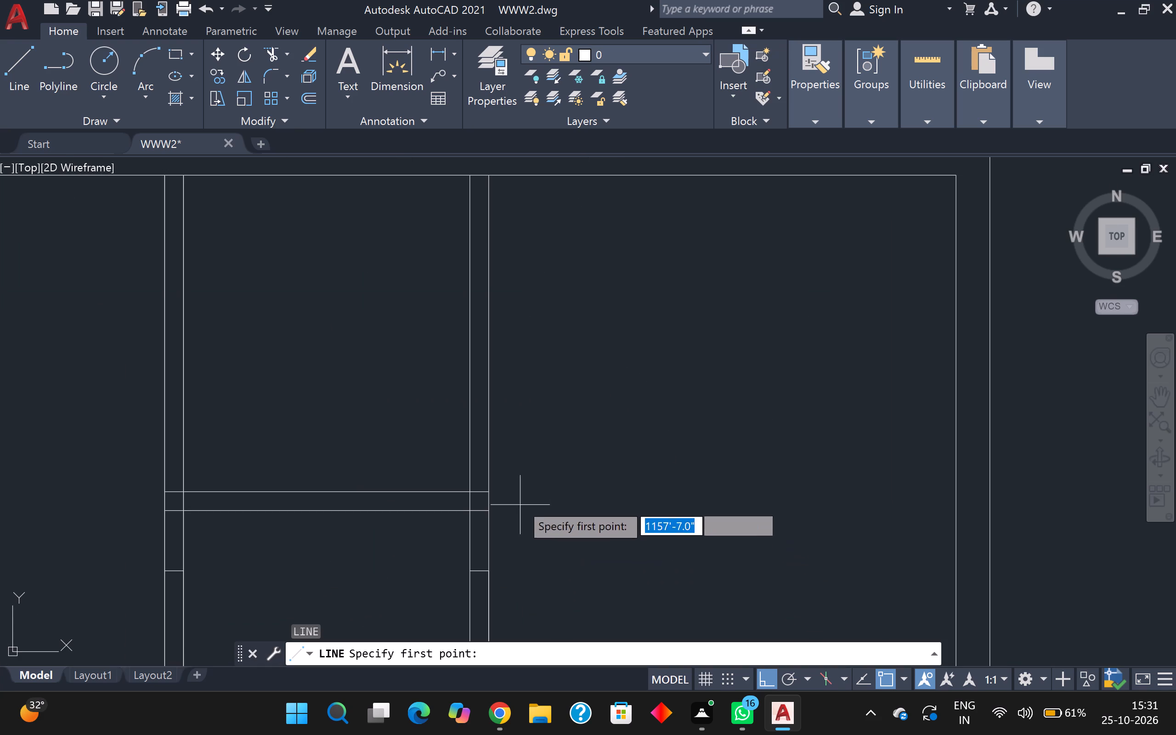
pyautogui.scroll(1, 501, 454)
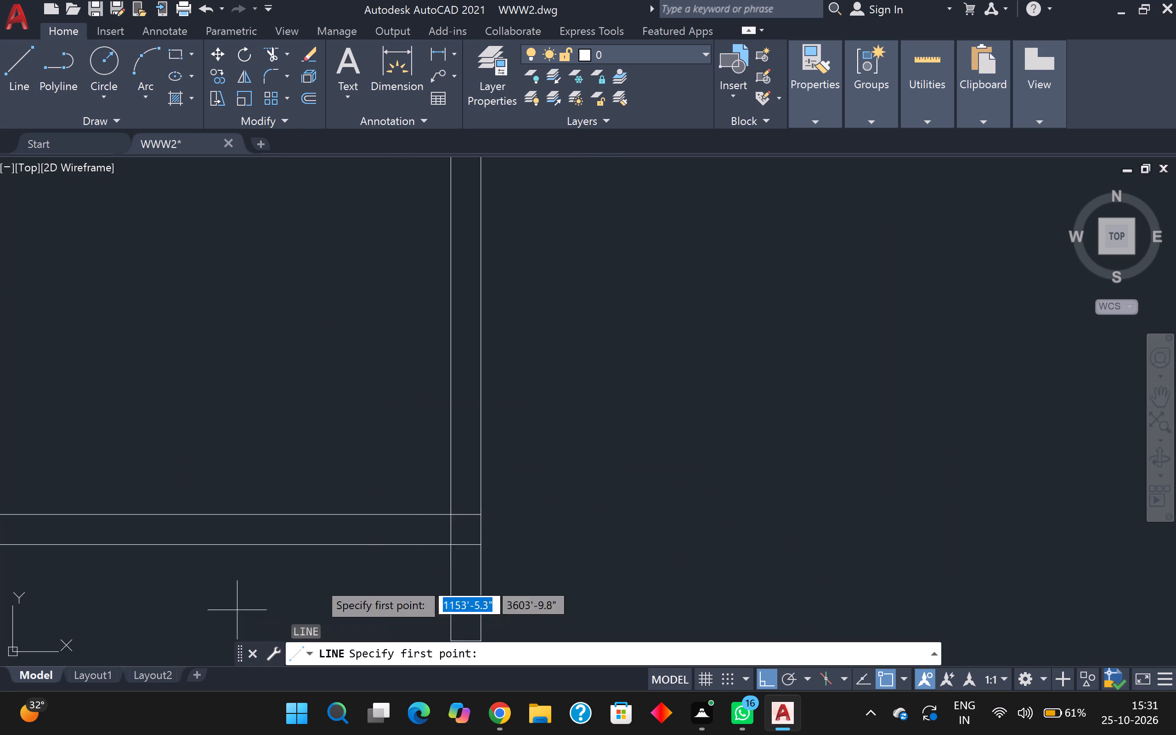
pyautogui.click(453, 518)
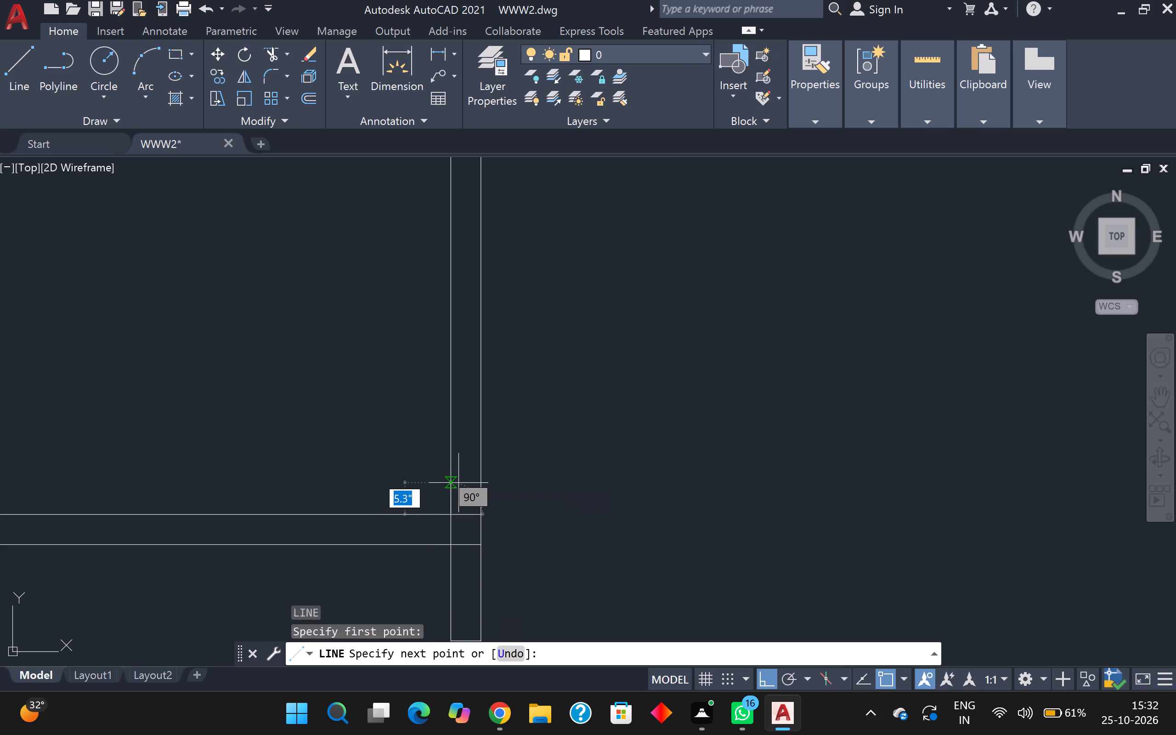
pyautogui.press('3')
pyautogui.press('Return')
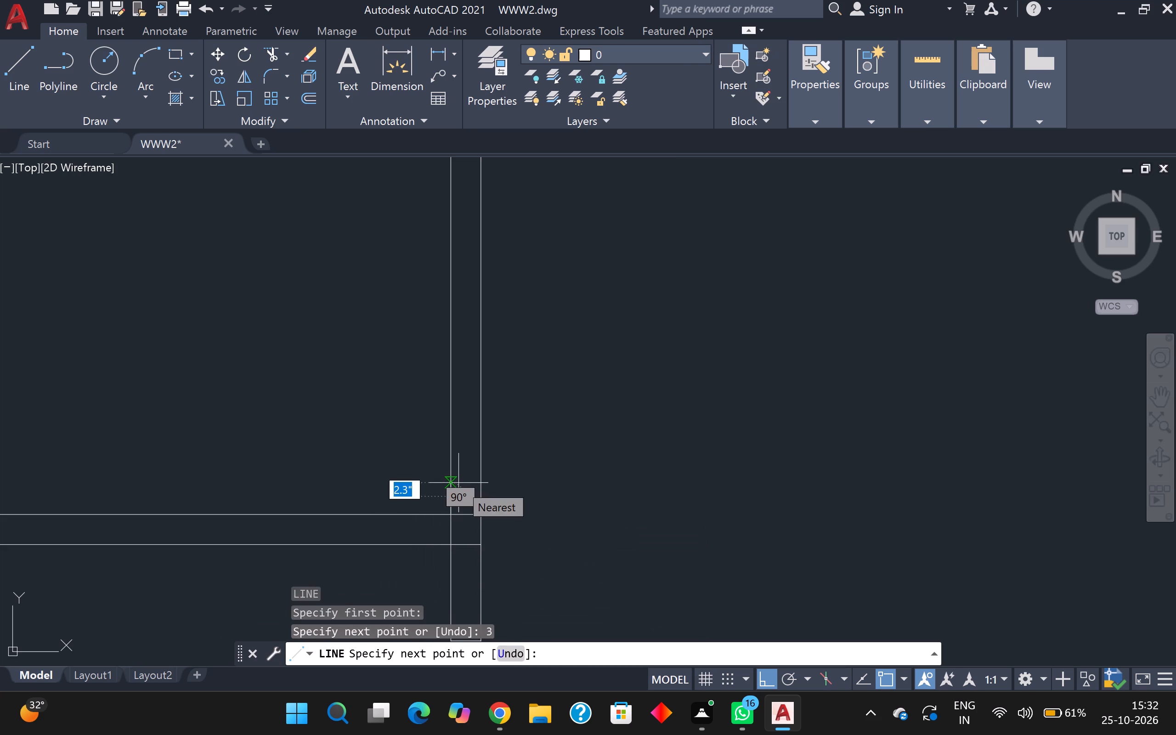
pyautogui.scroll(2, 592, 549)
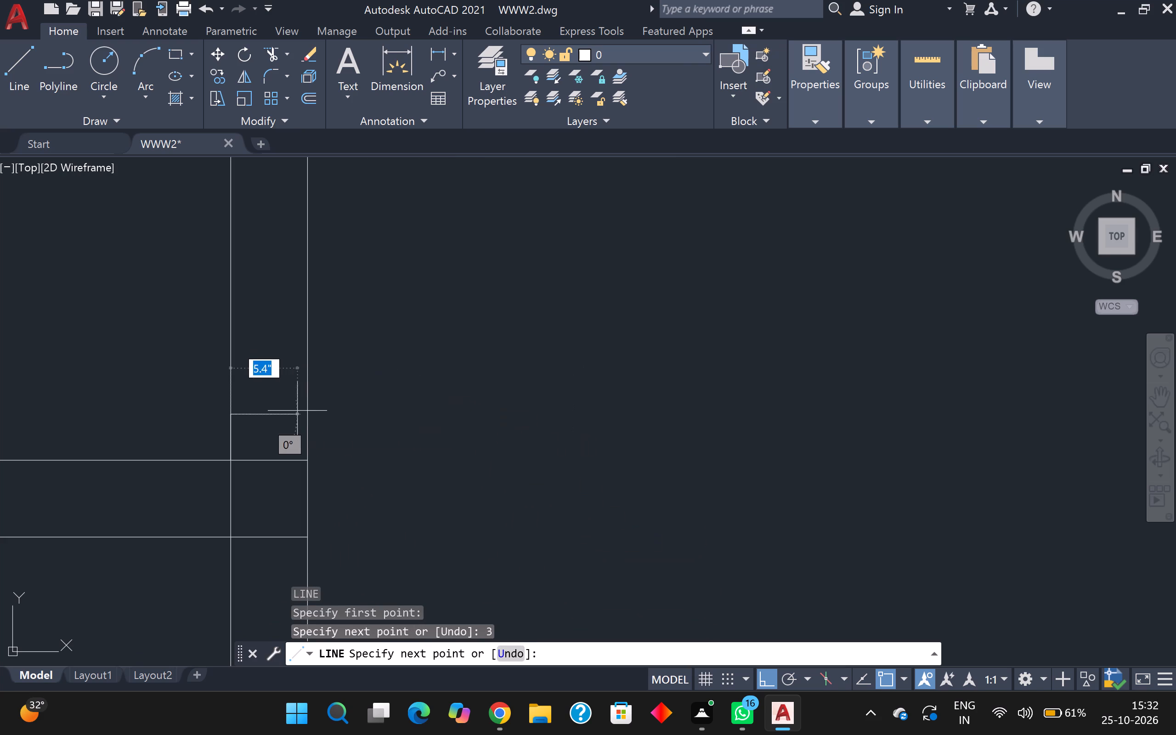
pyautogui.click(313, 413)
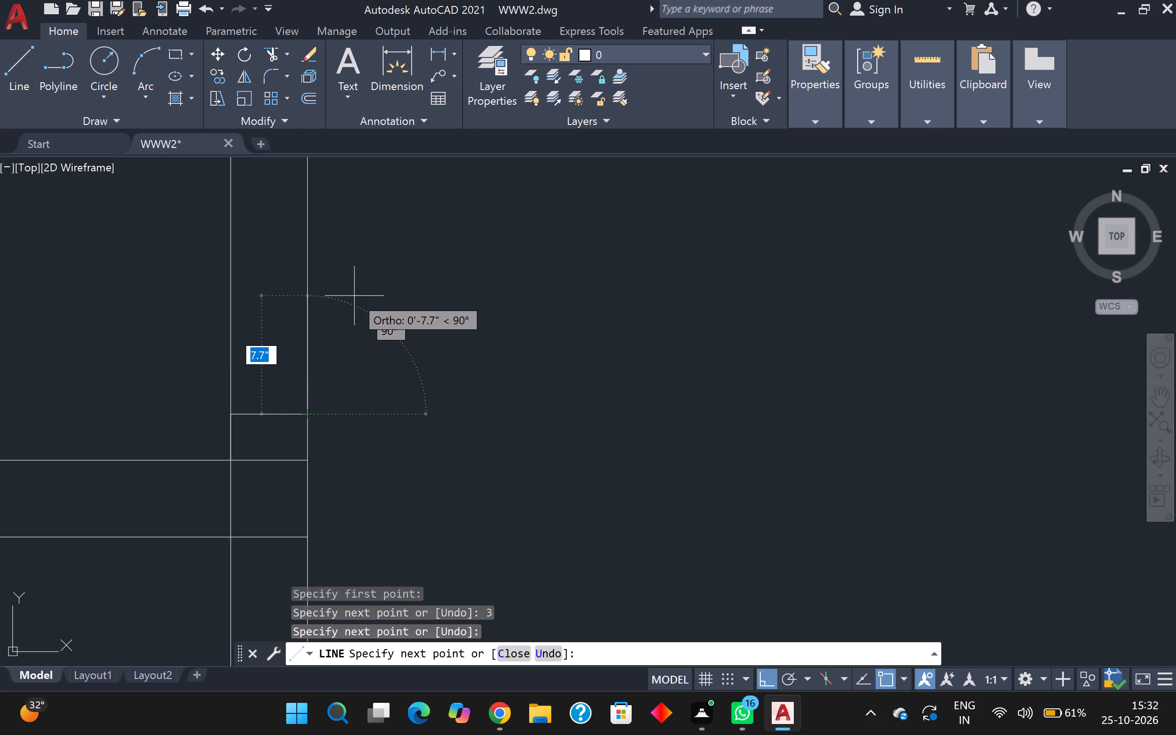
# Continue the line 2'5" up the small top-middle room's right wall and back across its thickness to outline the door opening, ending the line.
pyautogui.press('2')
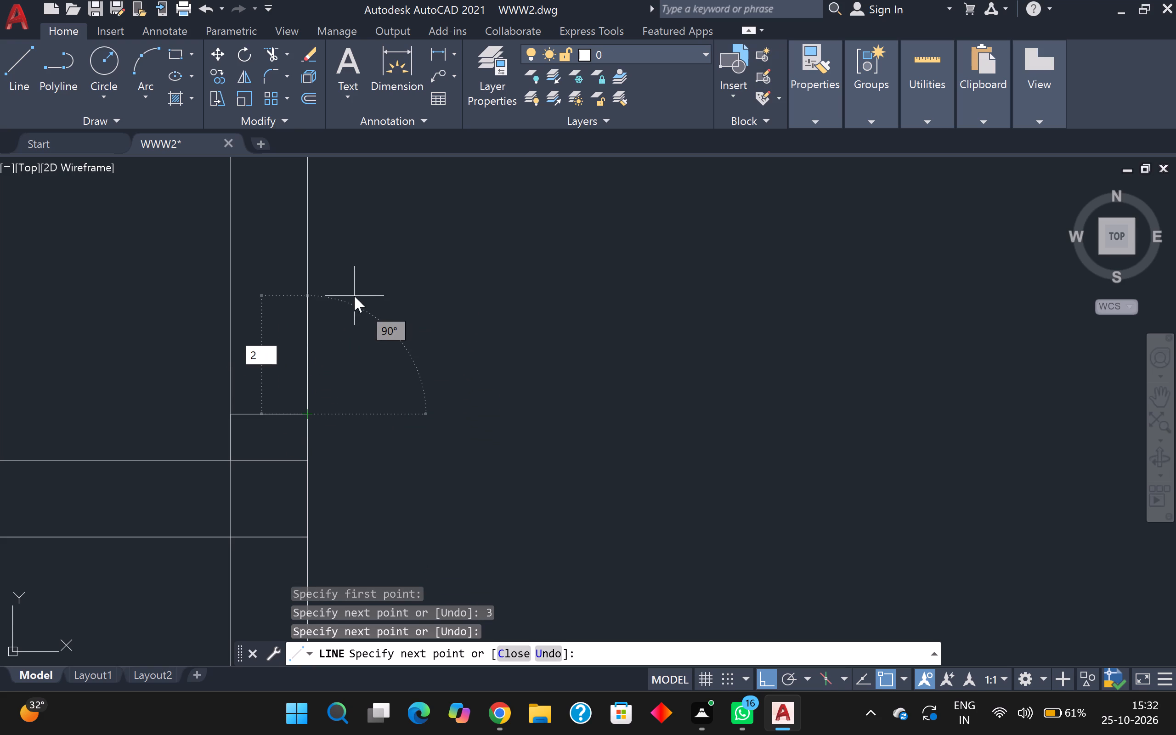
pyautogui.write("'5")
pyautogui.press('Return')
pyautogui.scroll(1, 354, 296)
pyautogui.scroll(-2, 360, 296)
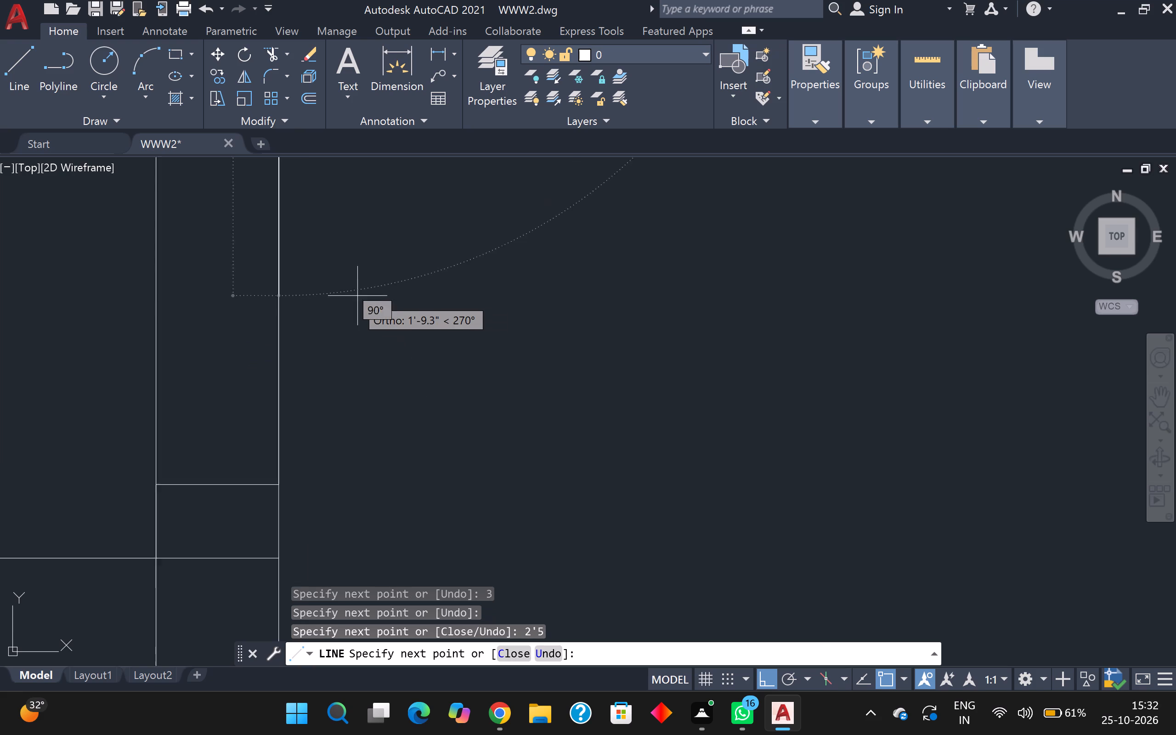
pyautogui.scroll(-2, 362, 296)
pyautogui.moveTo(379, 302); pyautogui.dragTo(514, 624, button='middle')
pyautogui.moveTo(572, 489); pyautogui.dragTo(524, 369, button='middle')
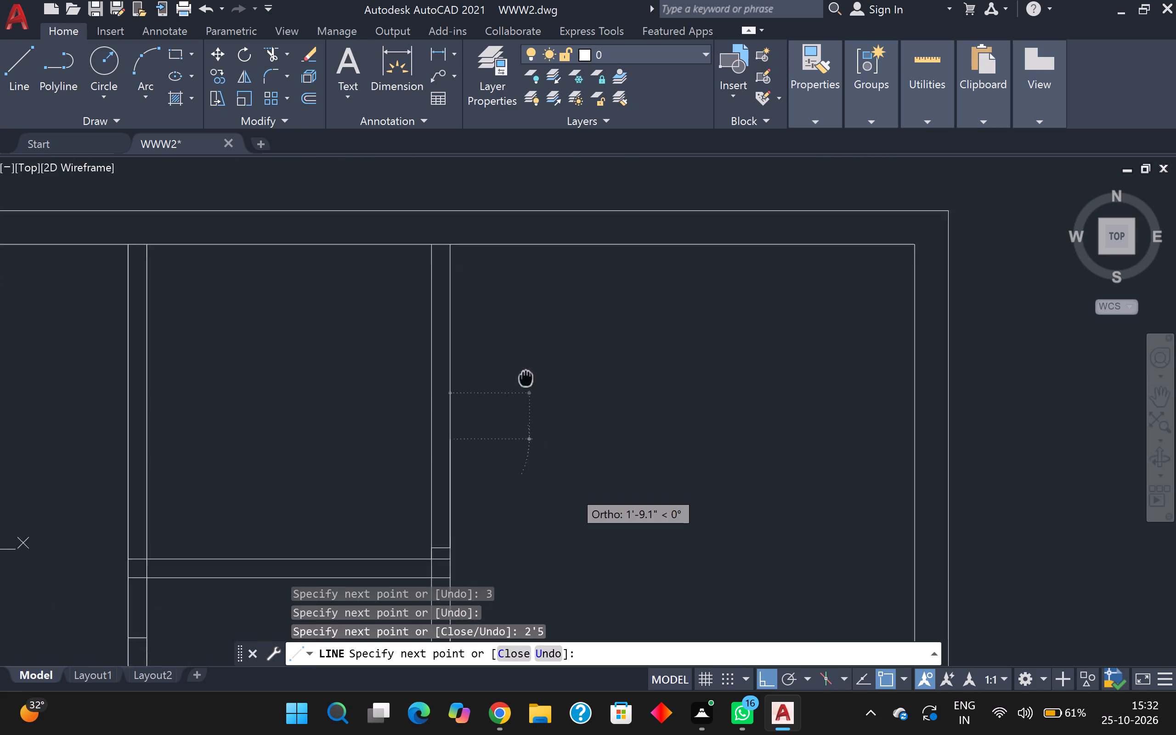
pyautogui.moveTo(524, 369); pyautogui.dragTo(520, 360, button='middle')
pyautogui.scroll(1, 521, 361)
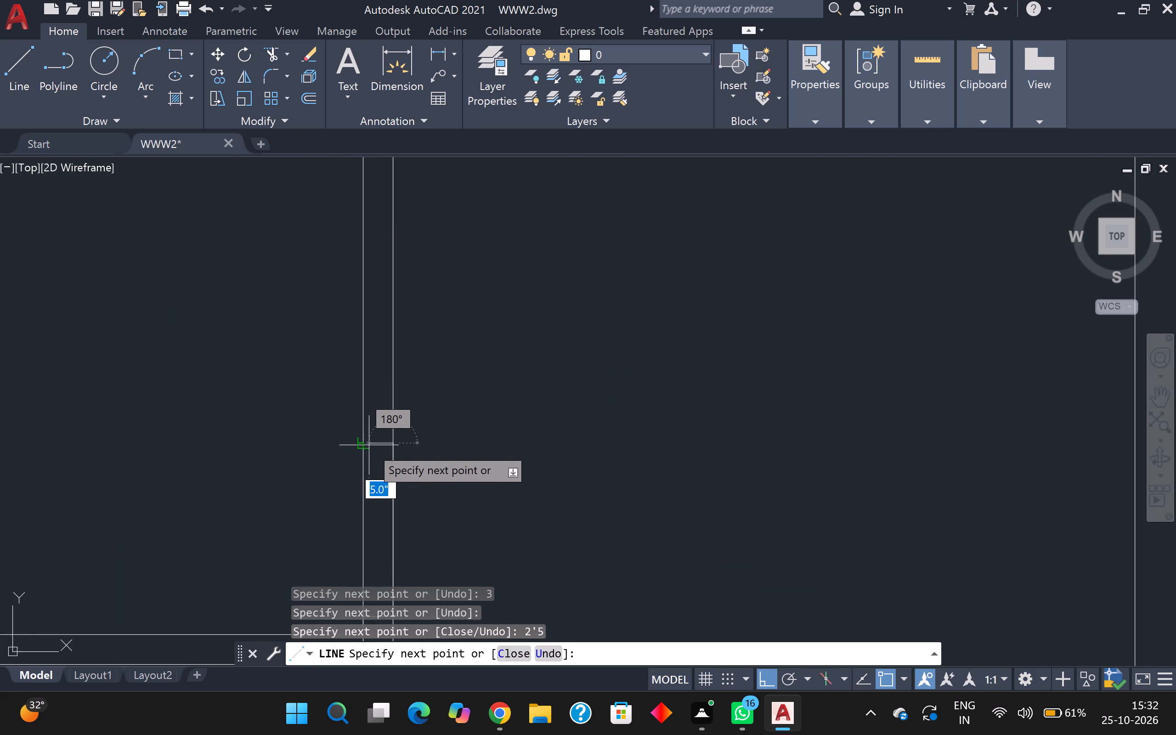
pyautogui.click(367, 442)
pyautogui.moveTo(369, 442); pyautogui.dragTo(380, 351, button='middle')
pyautogui.press('Escape')
# Draw a line 3" left from the inner bottom-right corner of the second left-hand room, continuing across its bottom wall to the other face.
pyautogui.scroll(-3, 379, 369)
pyautogui.scroll(-1, 434, 391)
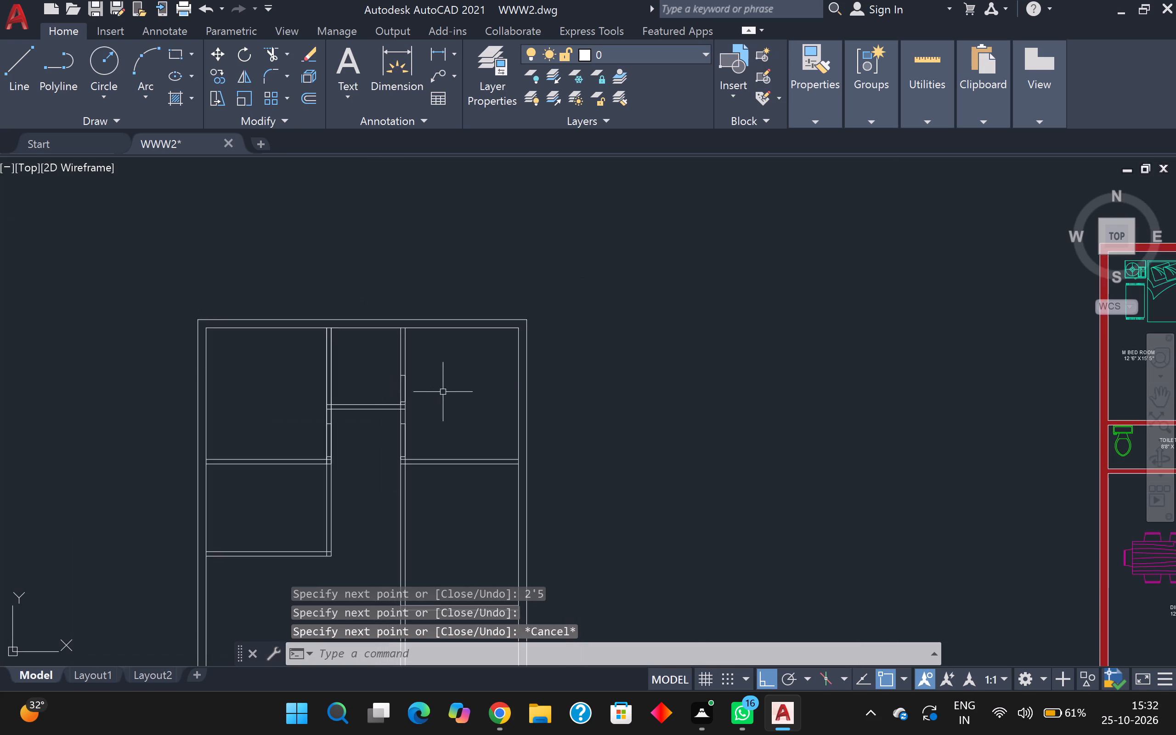
pyautogui.moveTo(470, 374); pyautogui.dragTo(488, 277, button='middle')
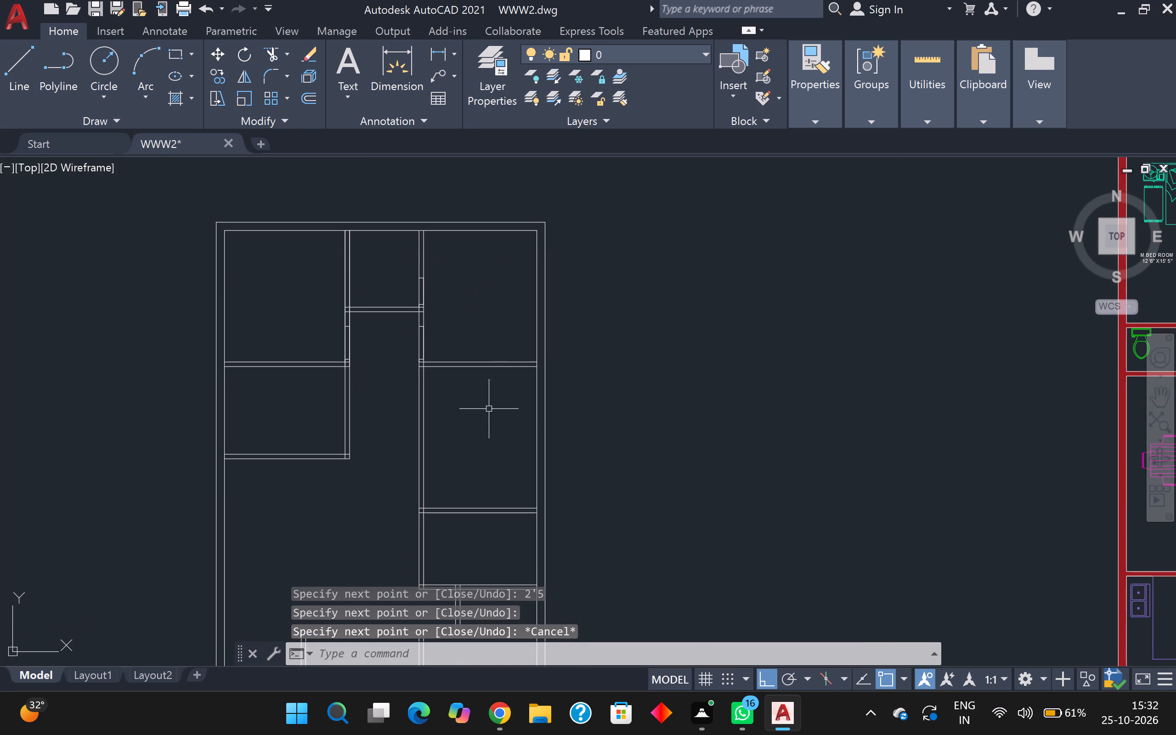
pyautogui.scroll(2, 328, 514)
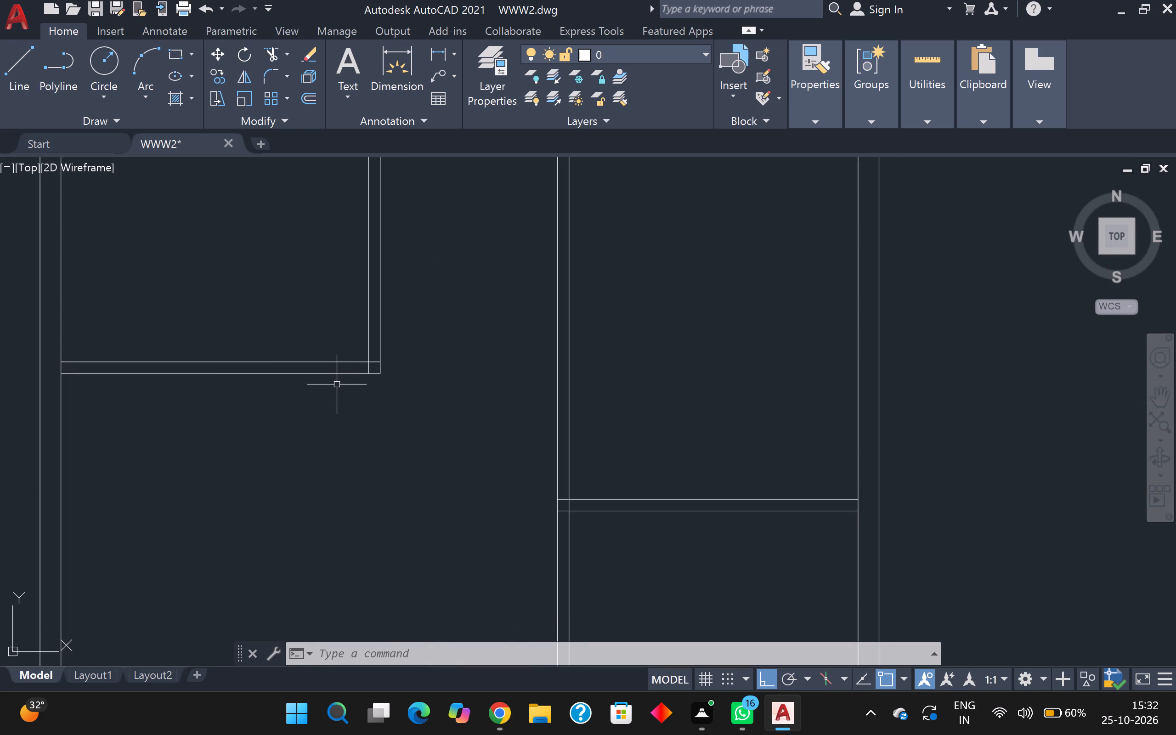
pyautogui.press('l')
pyautogui.press('Return')
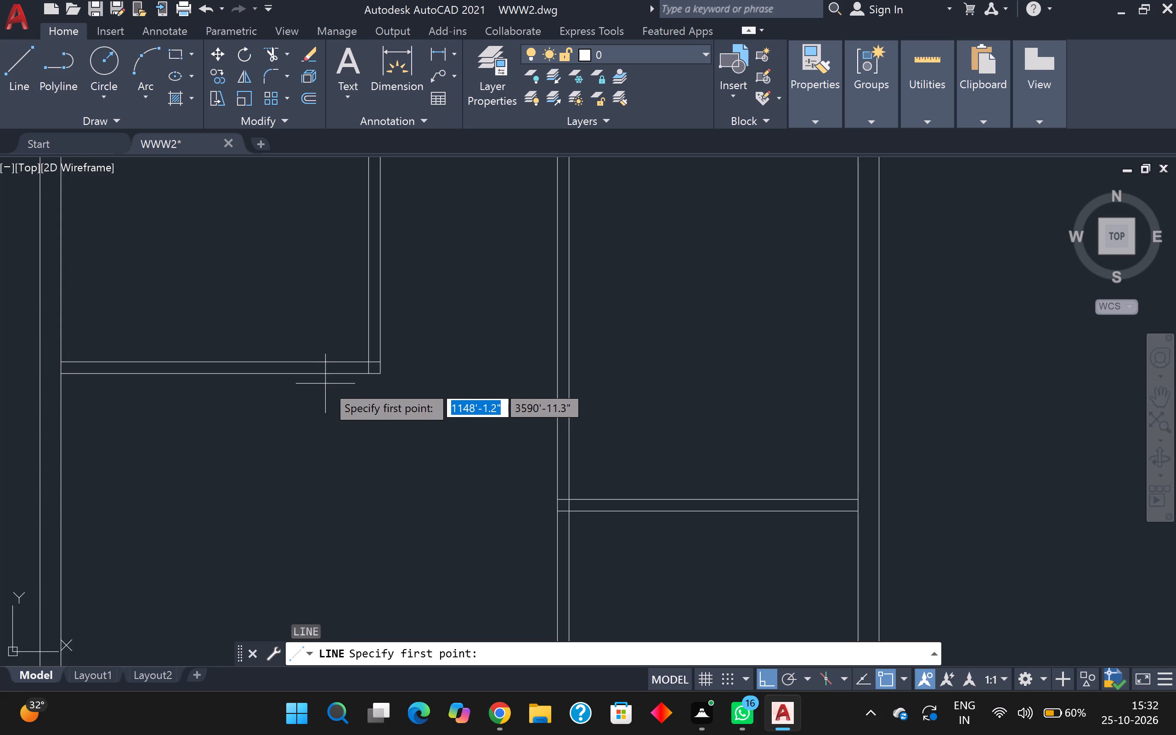
pyautogui.scroll(3, 328, 379)
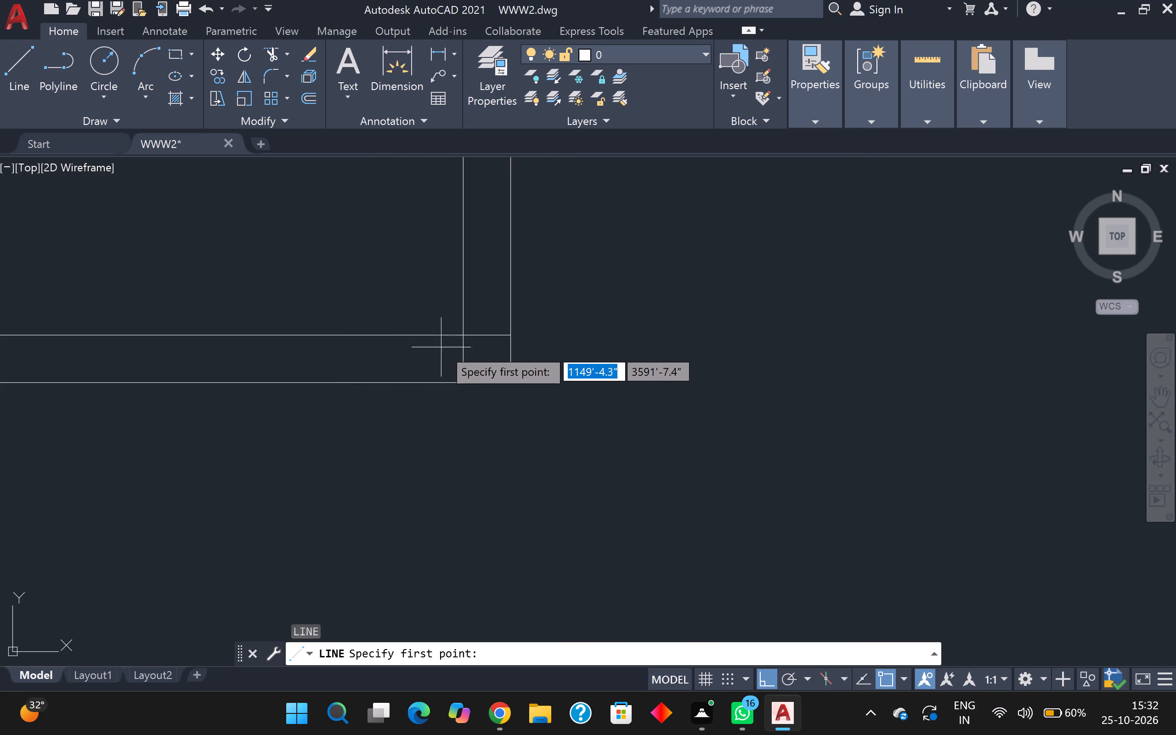
pyautogui.click(463, 335)
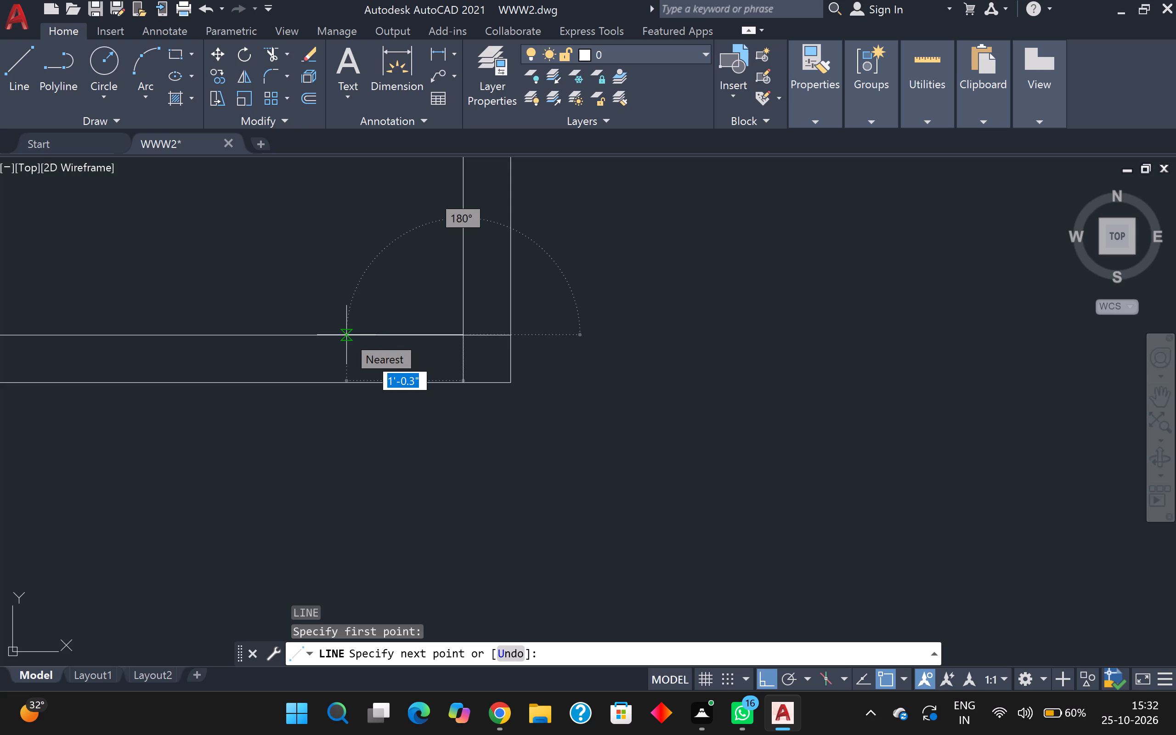
pyautogui.press('3')
pyautogui.press('Return')
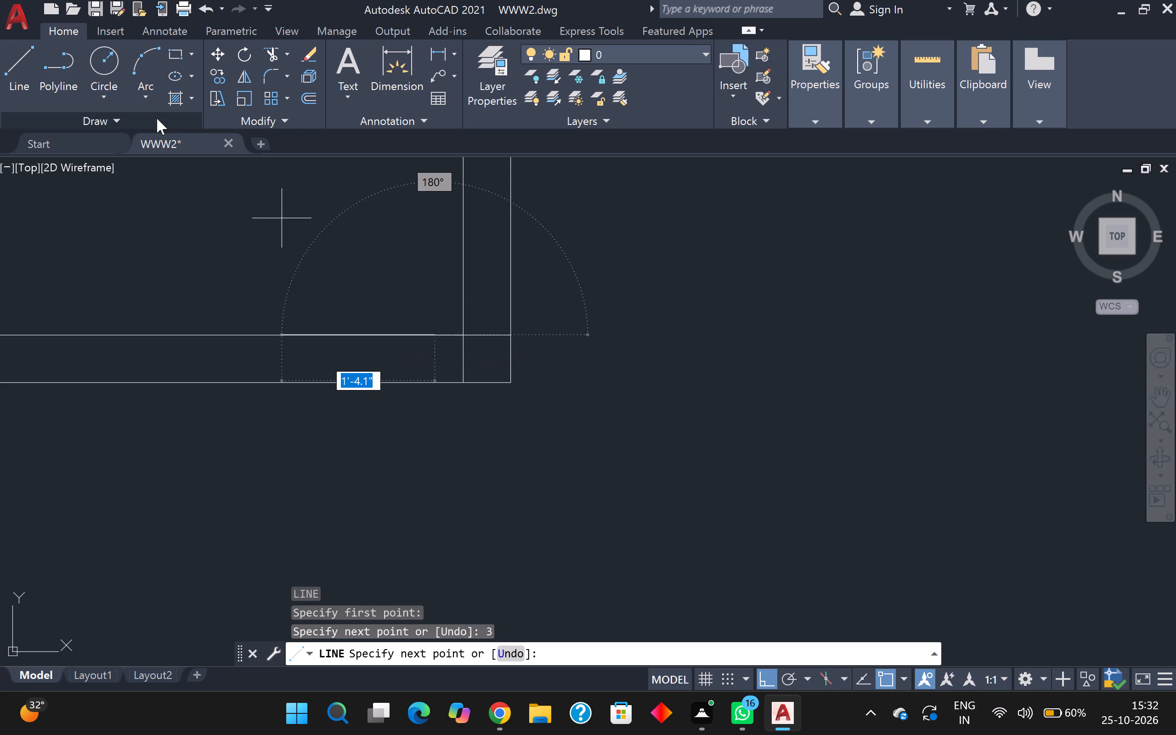
pyautogui.scroll(2, 157, 116)
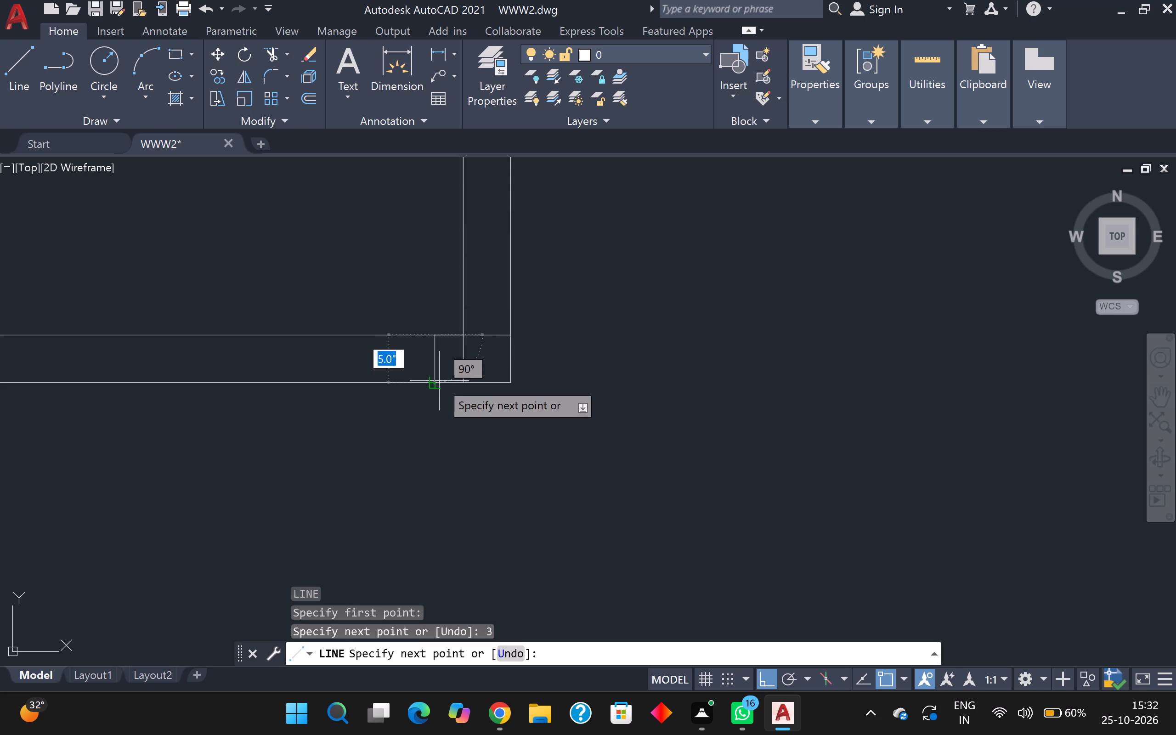
pyautogui.moveTo(439, 381); pyautogui.dragTo(430, 381)
# Continue the line 3' left along that bottom wall and back across its thickness to outline the door opening, ending the line.
pyautogui.write("3'")
pyautogui.press('Return')
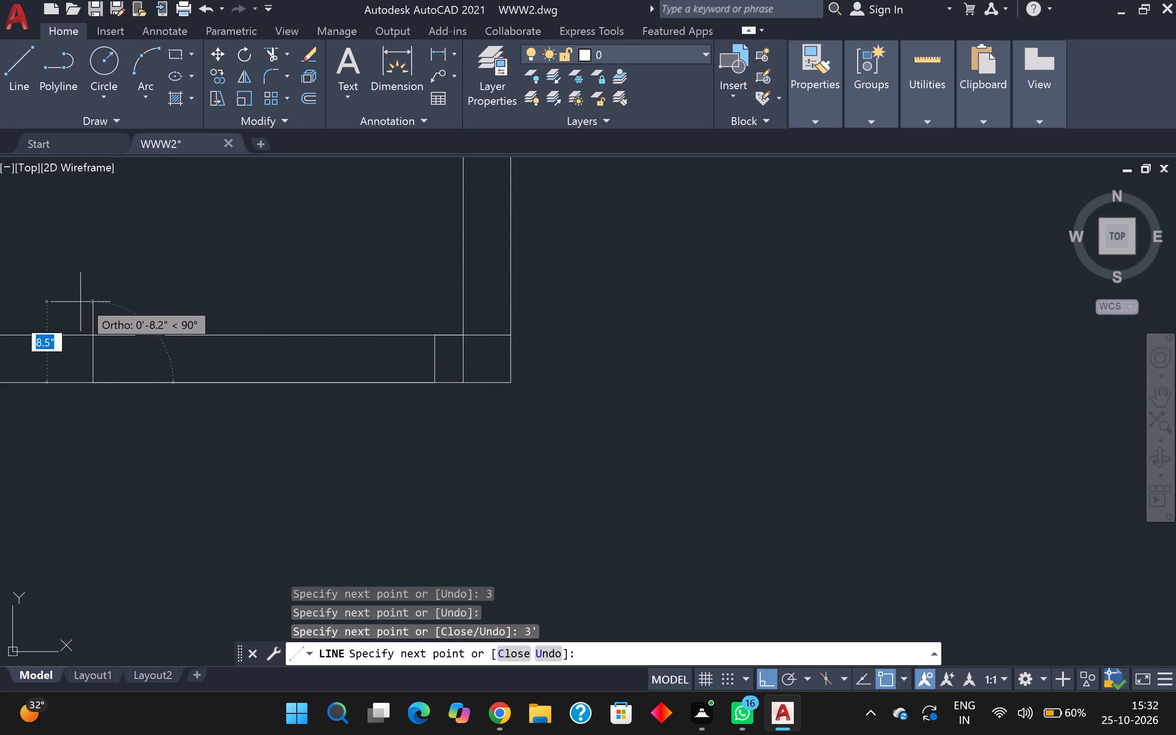
pyautogui.click(96, 336)
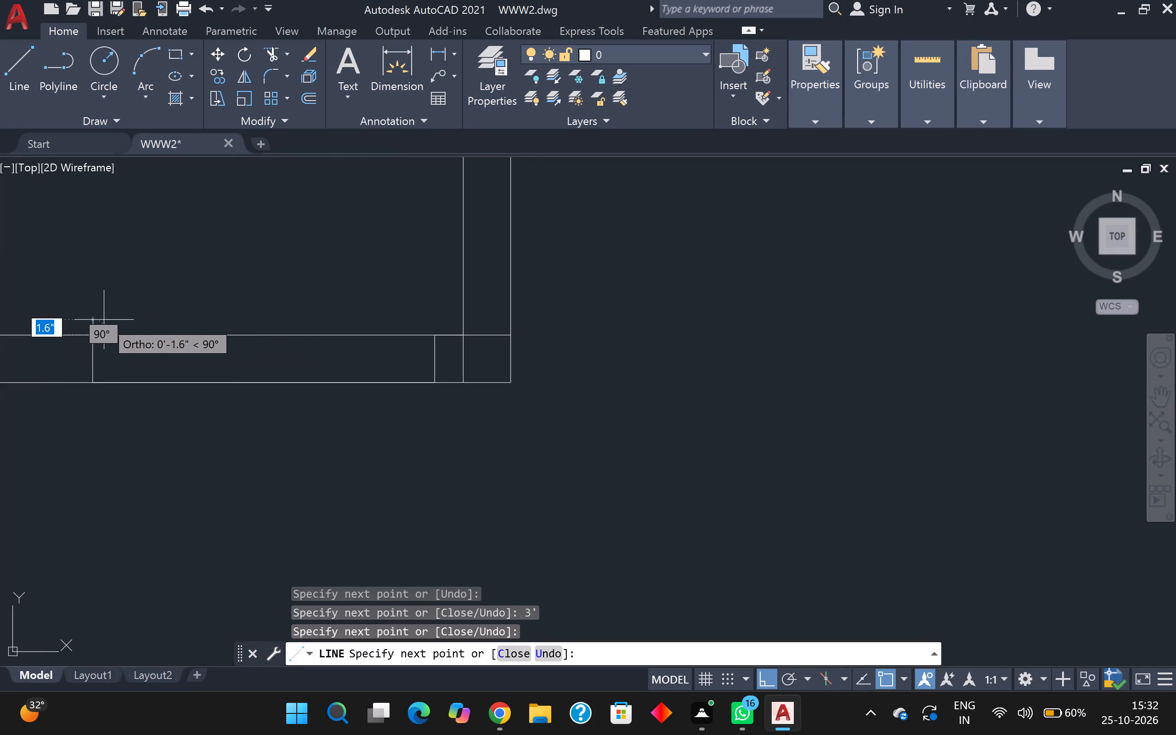
pyautogui.press('Escape')
# Draw a line 3" right from the inner bottom-left corner of the small right-hand room, continuing across its bottom wall to the lower face.
pyautogui.scroll(-3, 107, 324)
pyautogui.scroll(-1, 220, 349)
pyautogui.moveTo(220, 349); pyautogui.dragTo(306, 315, button='middle')
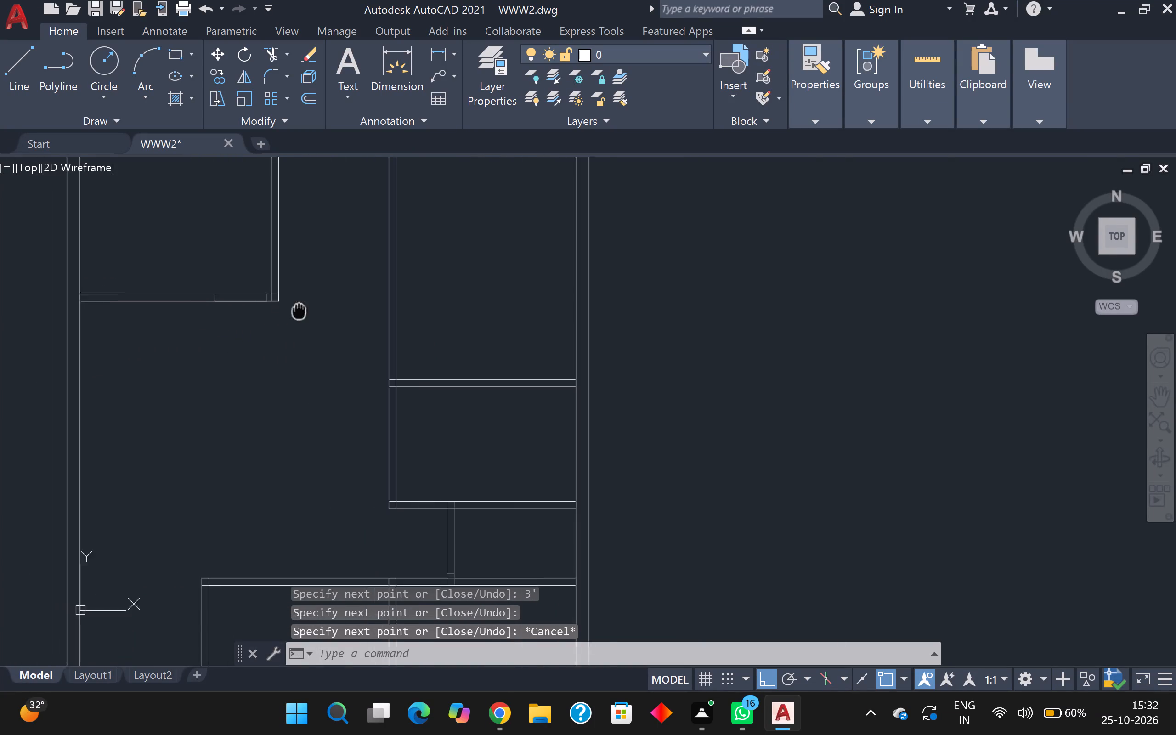
pyautogui.moveTo(306, 315); pyautogui.dragTo(317, 322, button='middle')
pyautogui.moveTo(312, 321); pyautogui.dragTo(51, 321, button='middle')
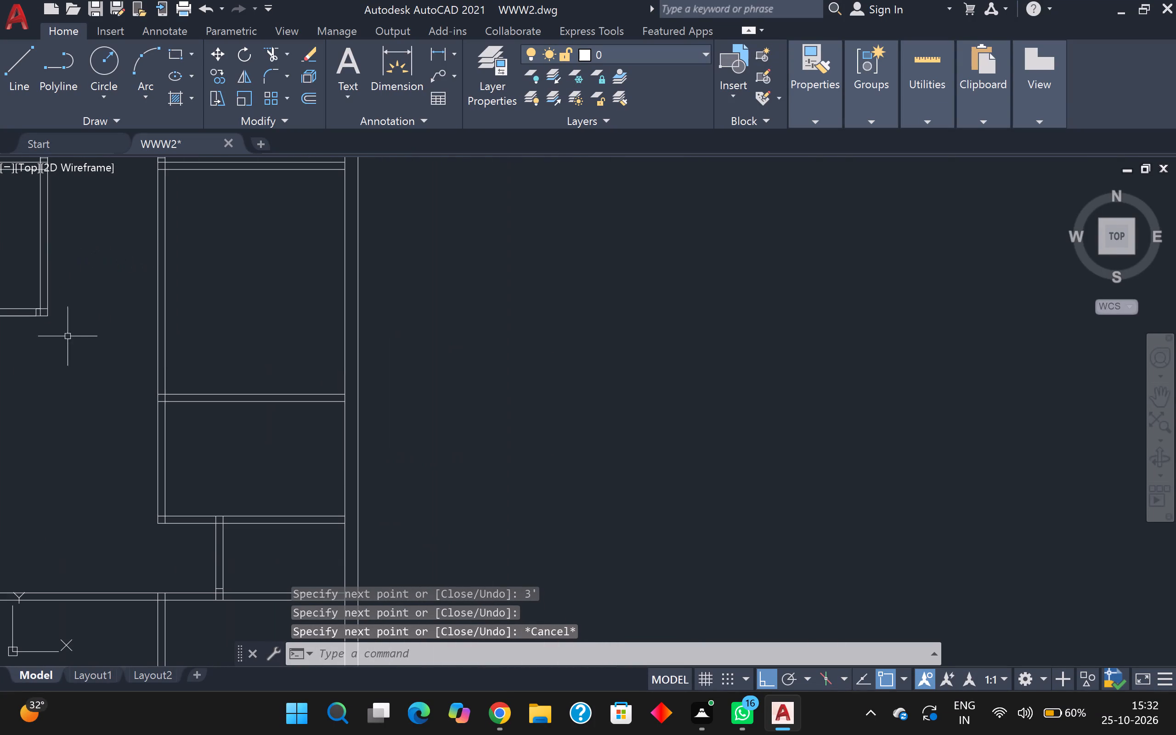
pyautogui.scroll(-1, 199, 568)
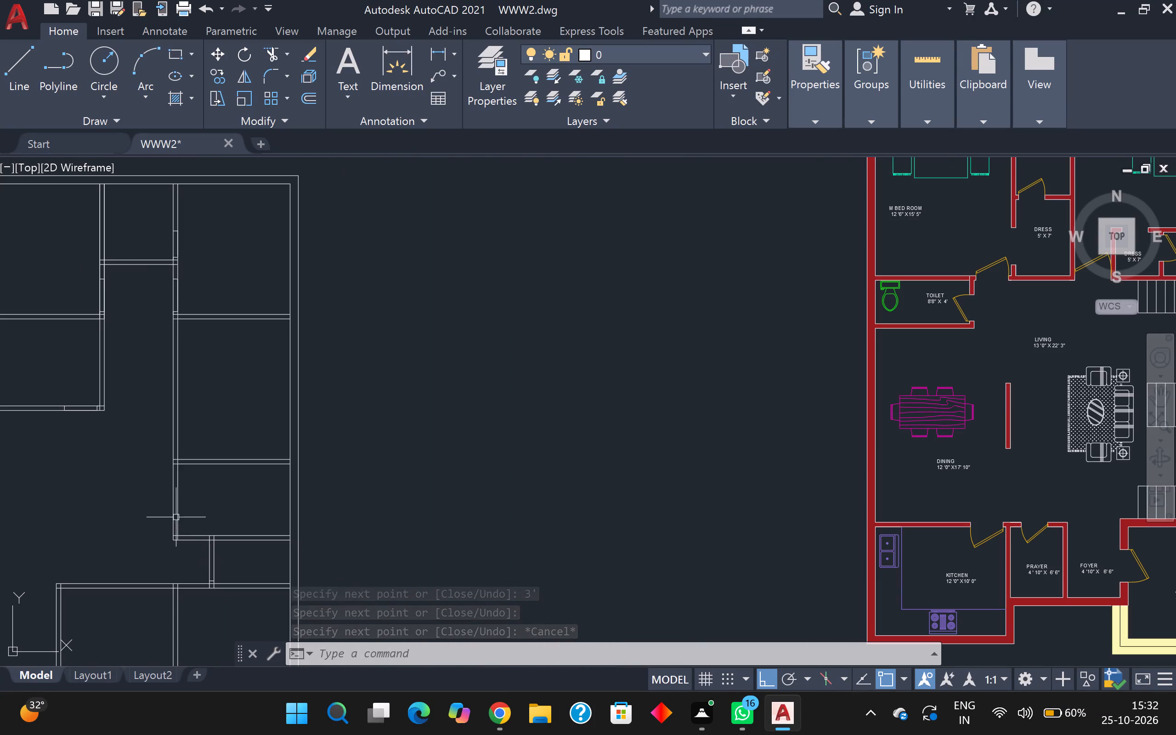
pyautogui.press('l')
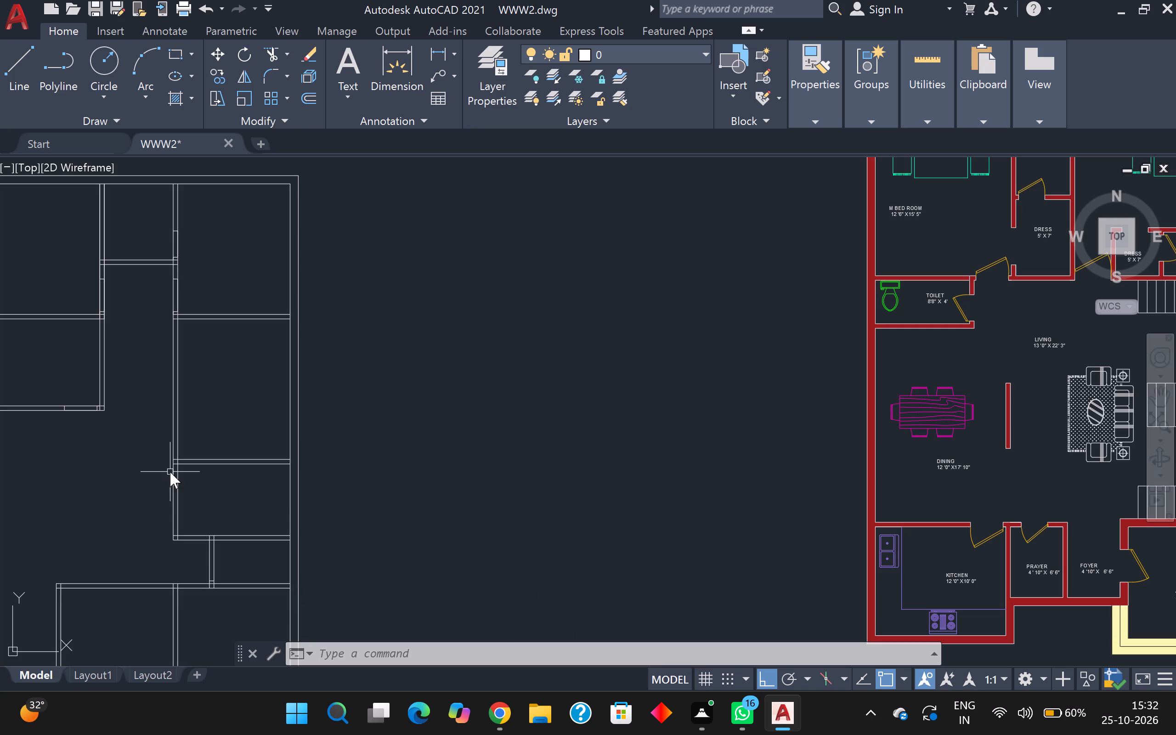
pyautogui.press('Return')
pyautogui.scroll(3, 170, 472)
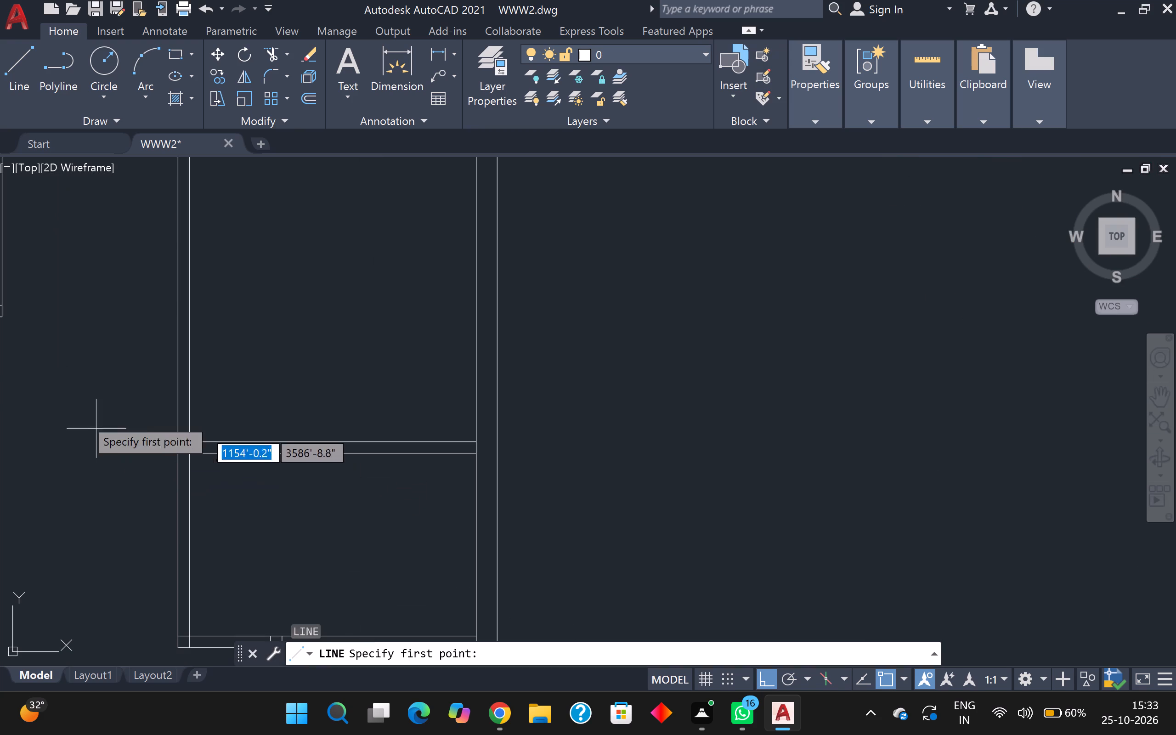
pyautogui.scroll(-2, 63, 385)
pyautogui.scroll(2, 142, 477)
pyautogui.moveTo(142, 476); pyautogui.dragTo(167, 340, button='middle')
pyautogui.scroll(1, 142, 476)
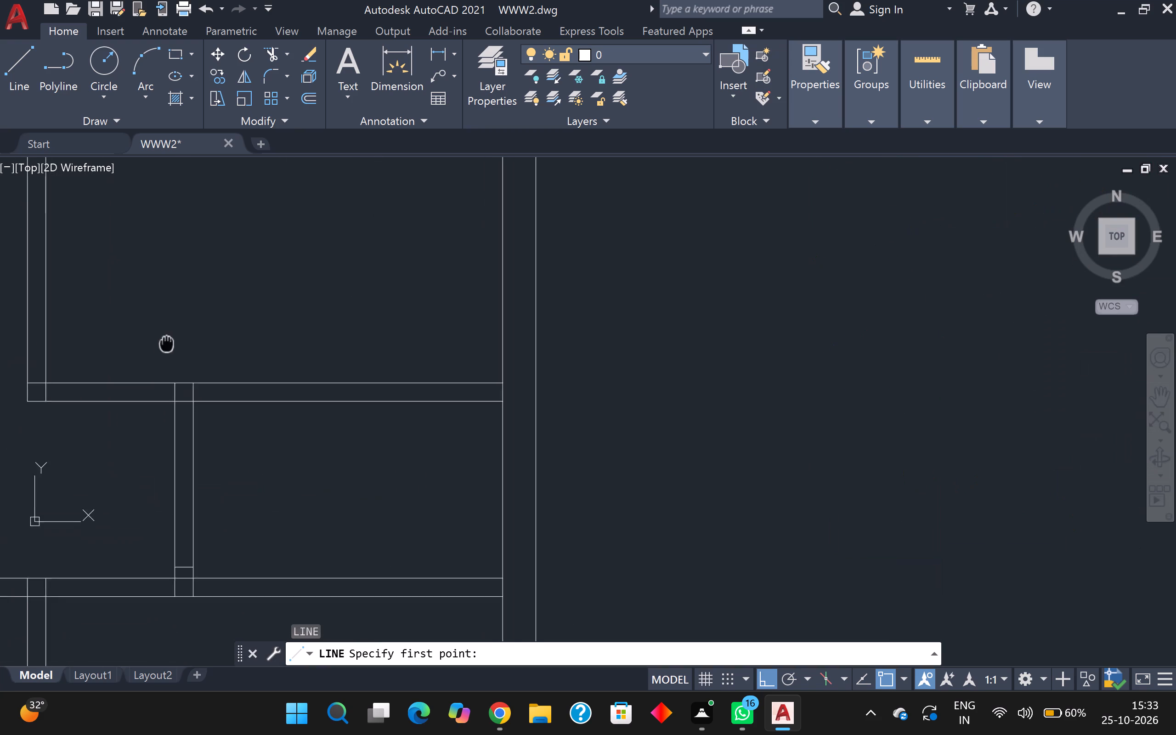
pyautogui.moveTo(167, 340); pyautogui.dragTo(167, 340, button='middle')
pyautogui.scroll(5, 44, 376)
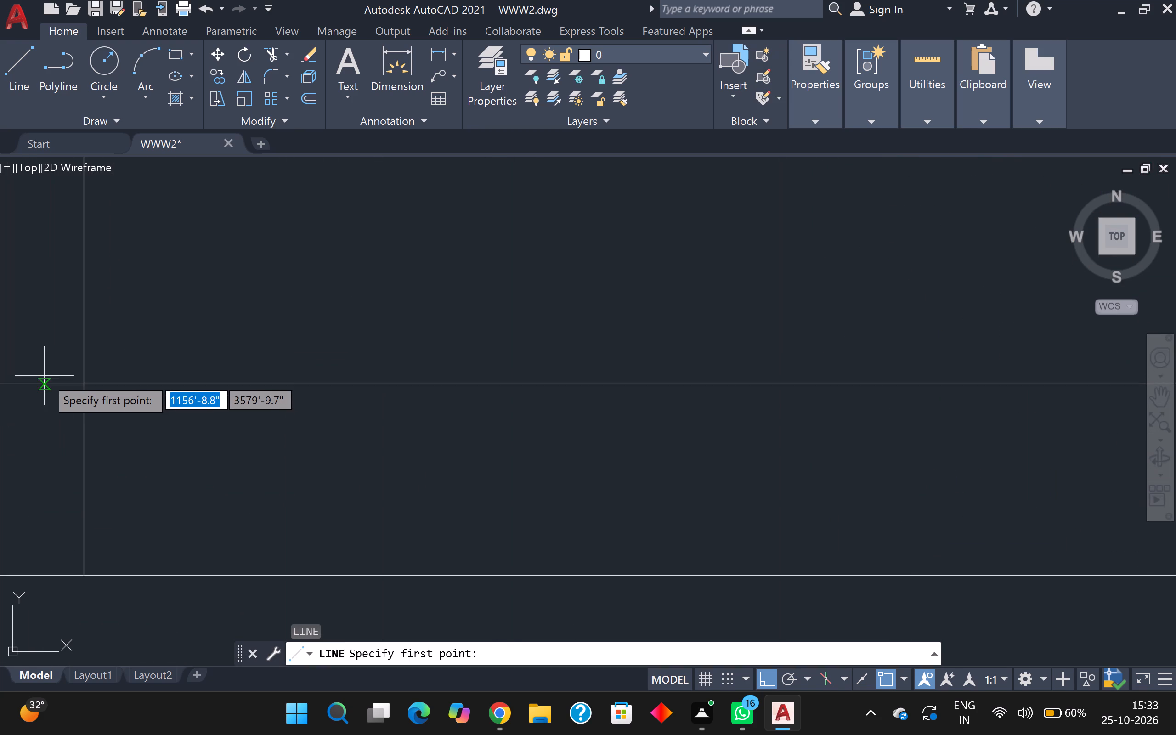
pyautogui.click(89, 383)
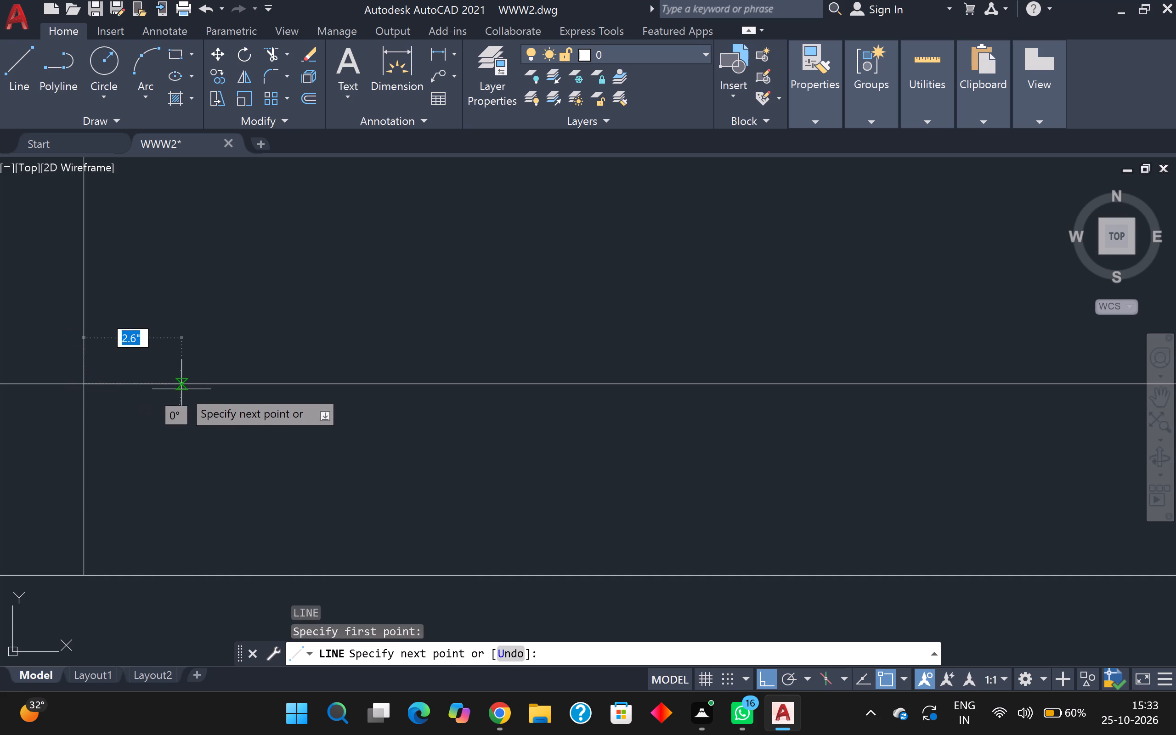
pyautogui.press('3')
pyautogui.press('Return')
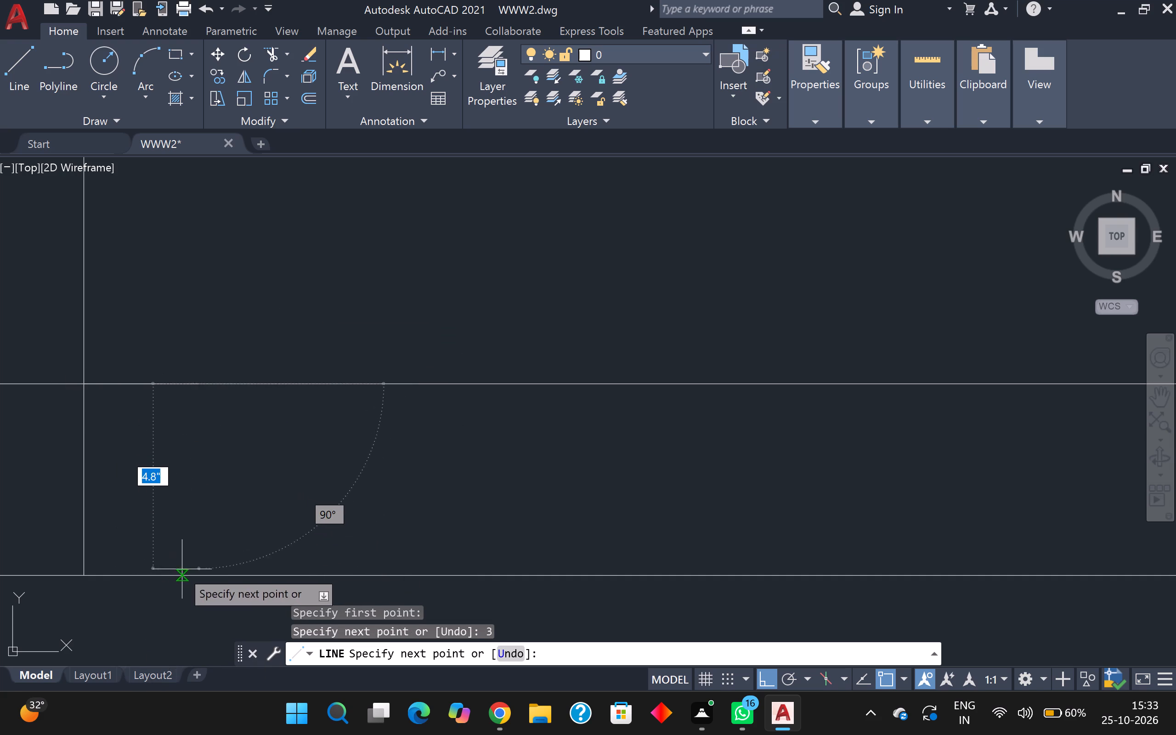
pyautogui.click(197, 574)
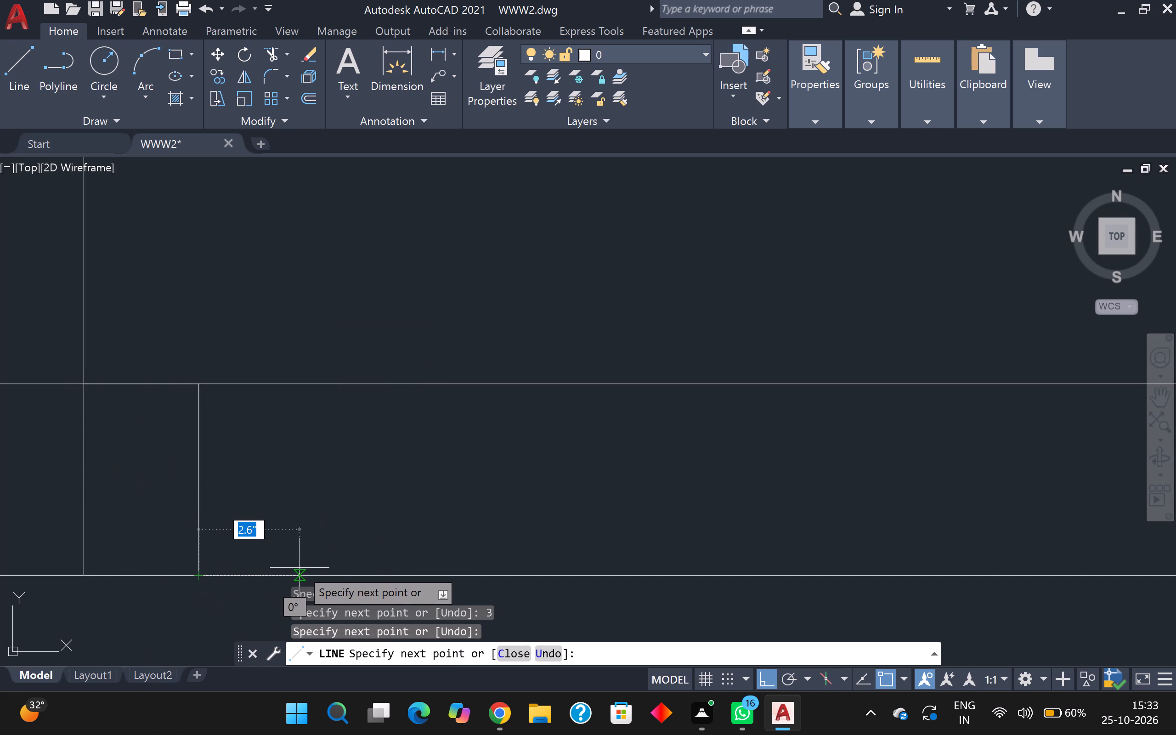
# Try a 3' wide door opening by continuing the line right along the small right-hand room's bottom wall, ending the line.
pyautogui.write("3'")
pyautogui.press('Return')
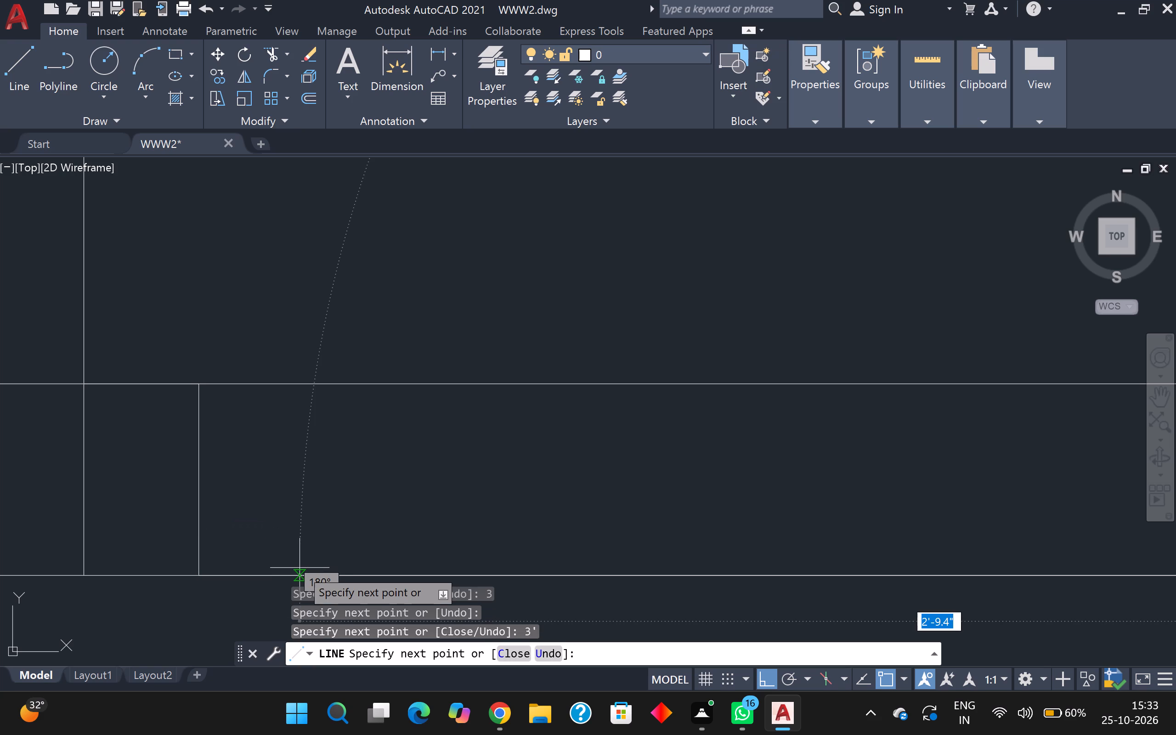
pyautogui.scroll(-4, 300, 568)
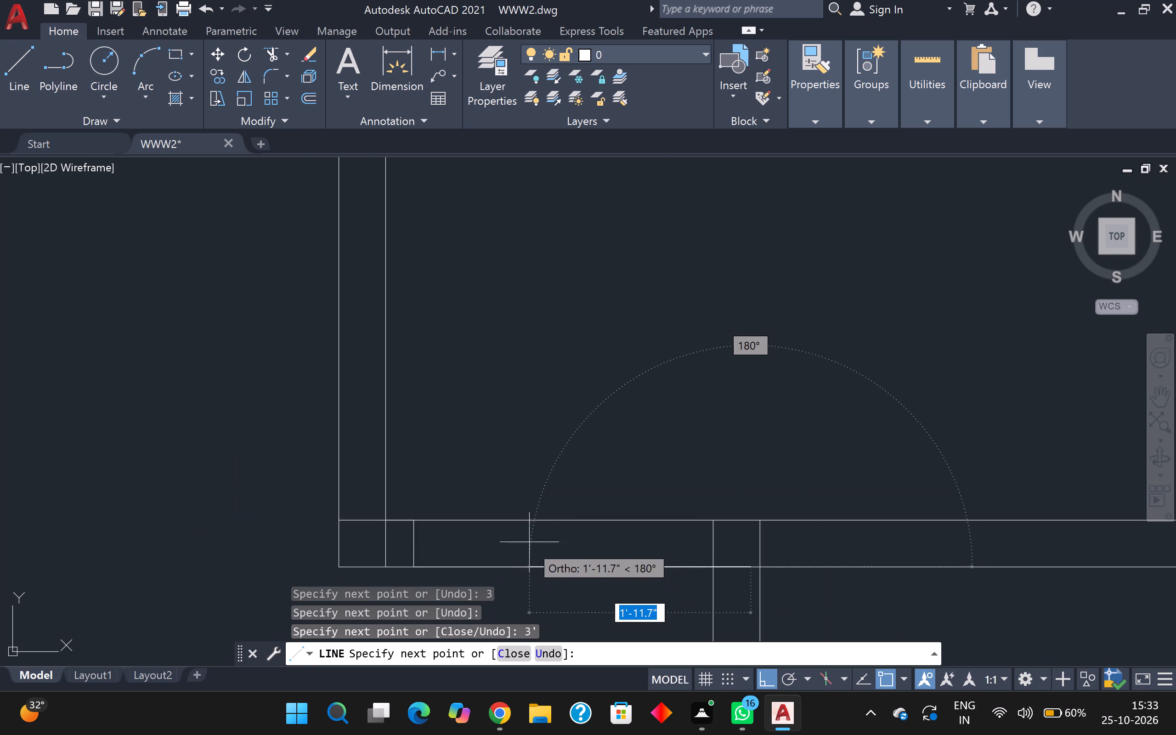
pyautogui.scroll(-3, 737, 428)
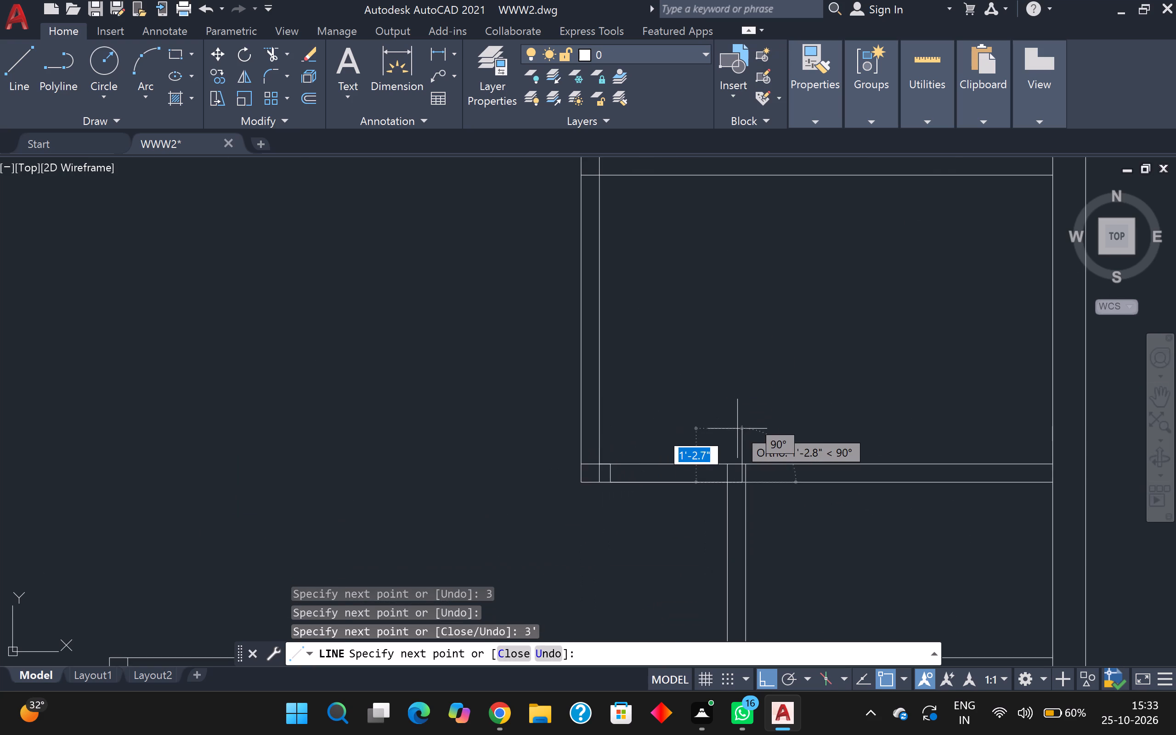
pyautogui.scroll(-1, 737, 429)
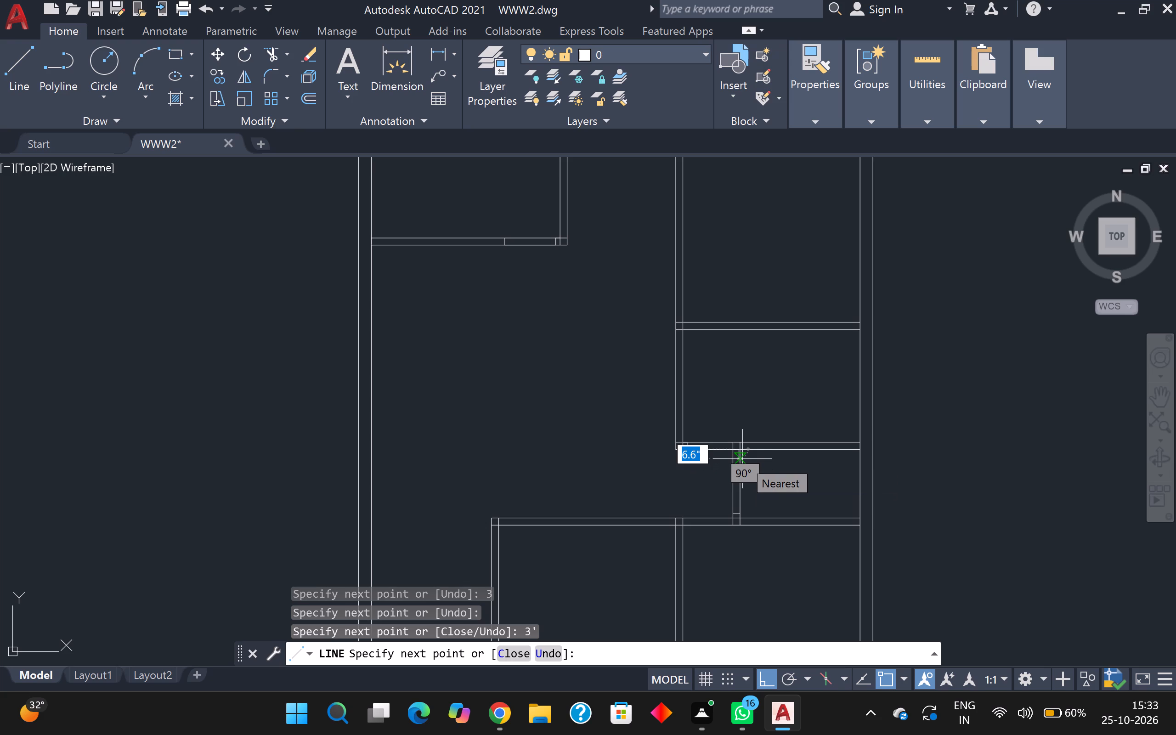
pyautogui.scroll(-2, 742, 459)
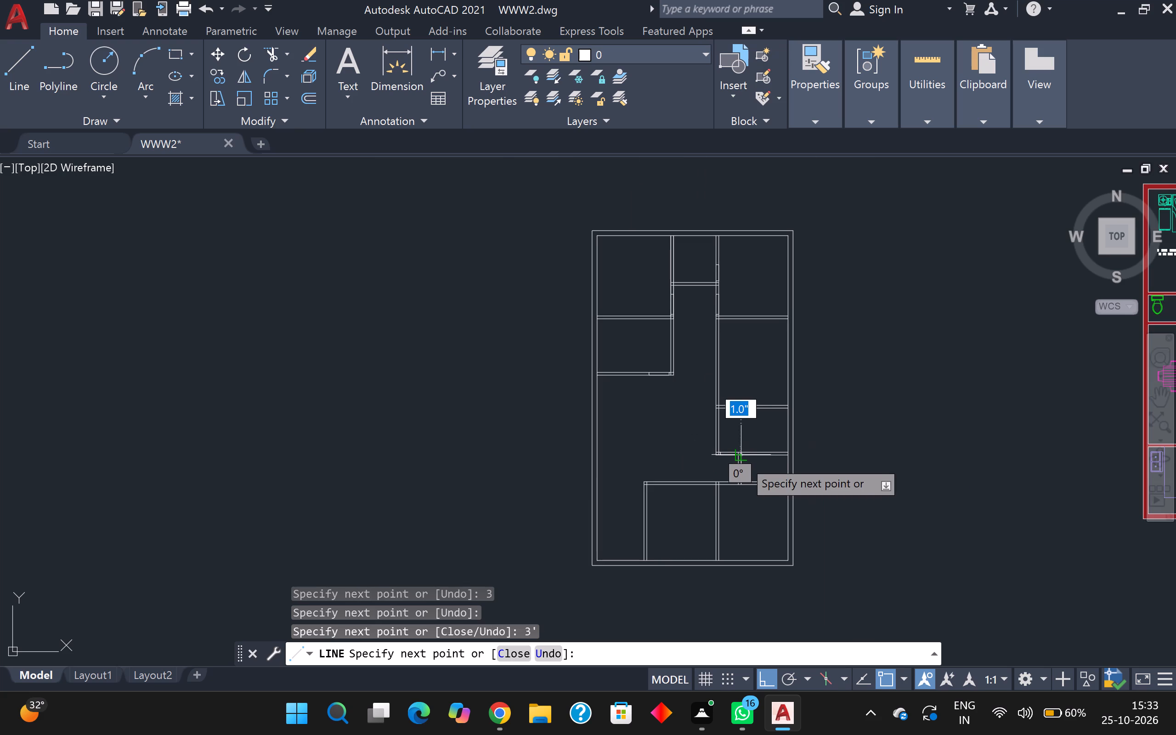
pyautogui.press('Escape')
# Draw a line 2'5" right from the jamb line's lower end along the small right-hand room's bottom wall, continuing up across its thickness.
pyautogui.scroll(4, 740, 455)
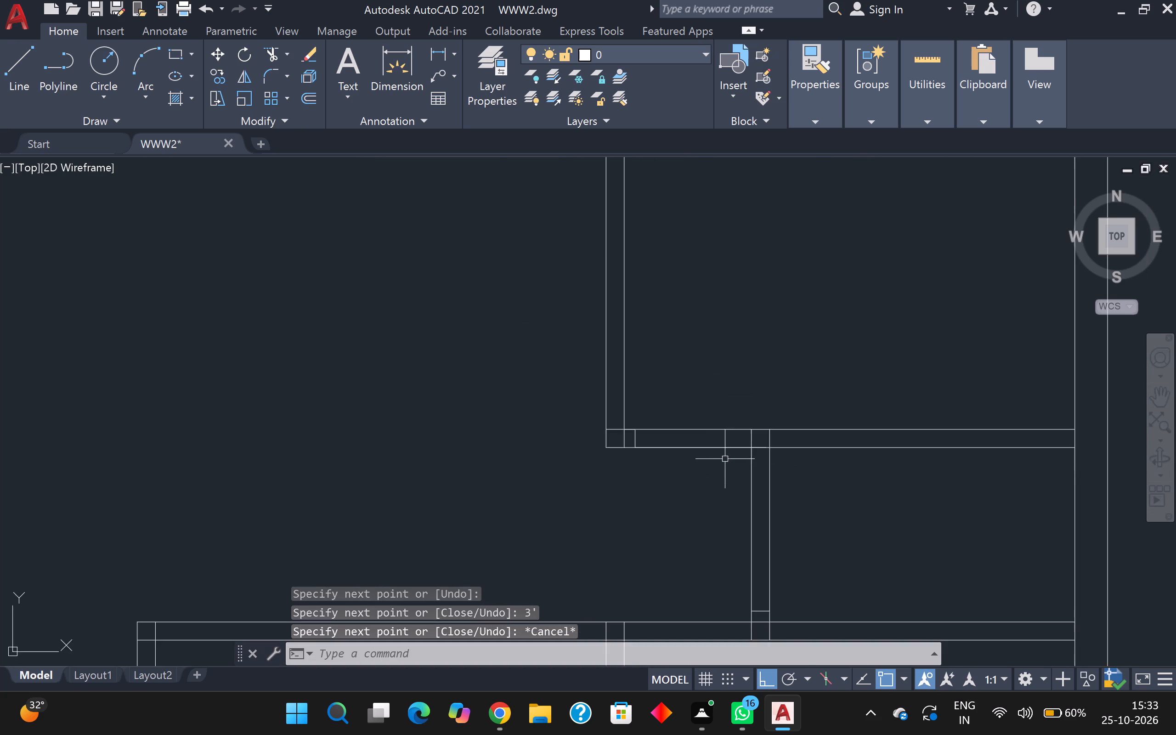
pyautogui.scroll(2, 722, 459)
pyautogui.press('l')
pyautogui.press('Return')
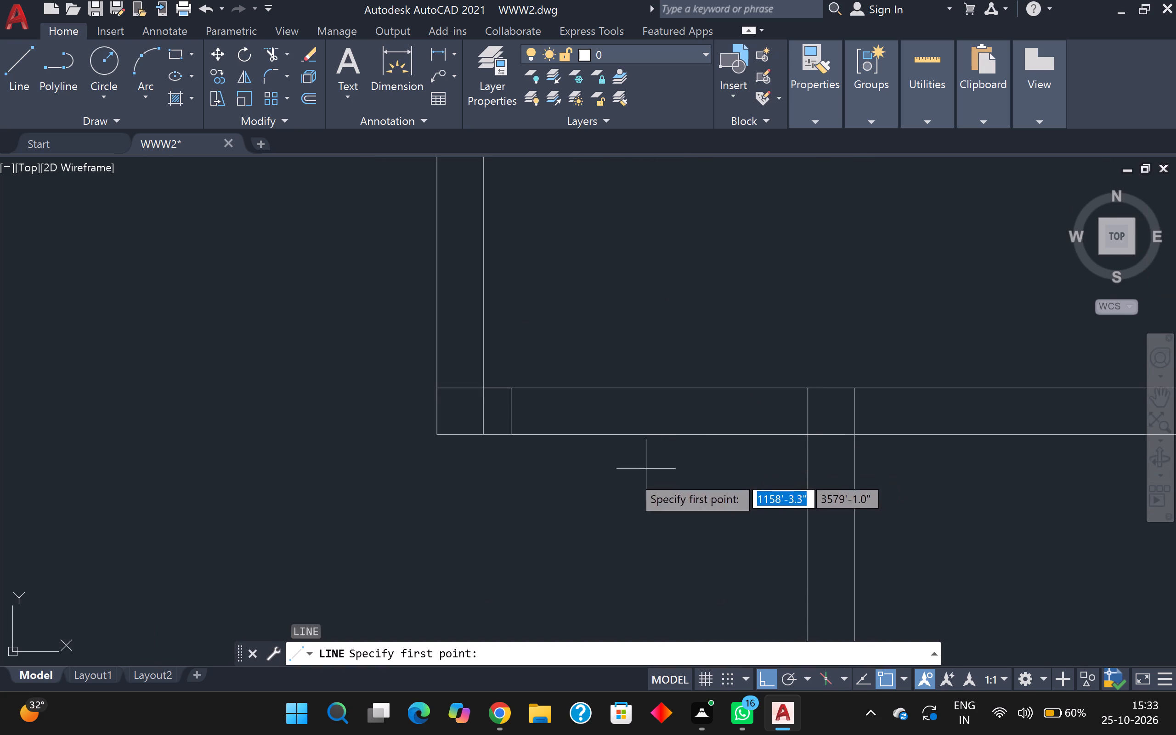
pyautogui.scroll(1, 543, 366)
pyautogui.scroll(2, 499, 469)
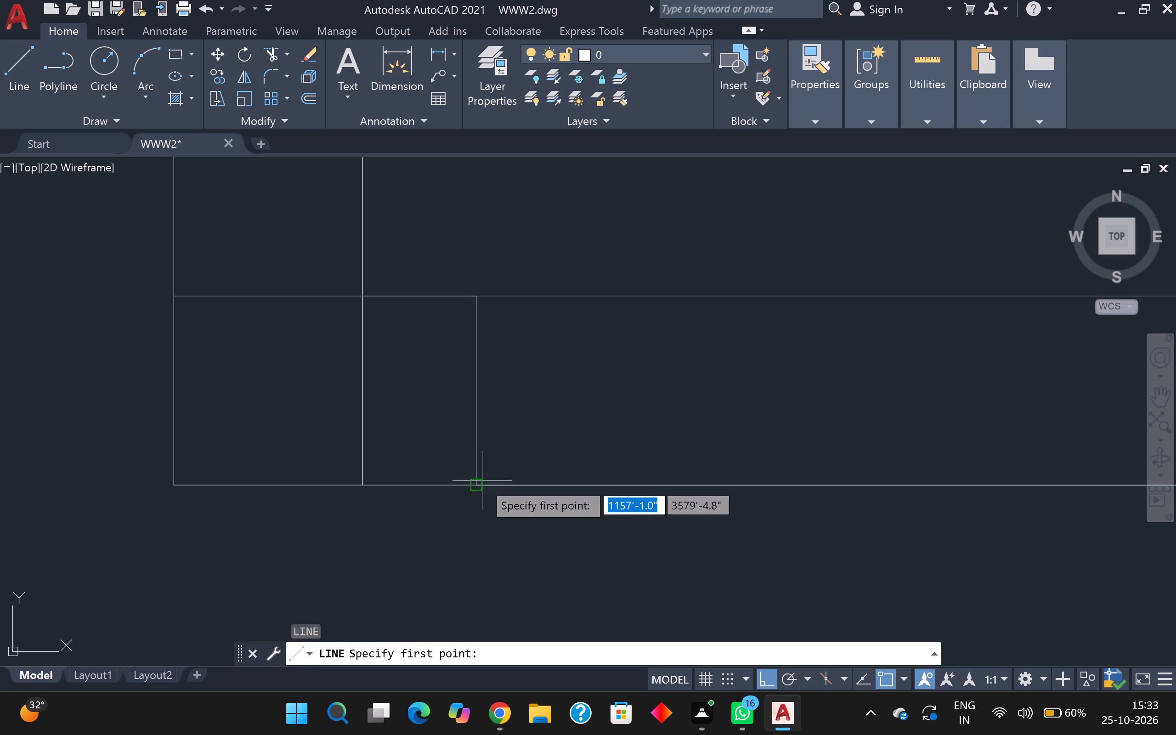
pyautogui.click(478, 481)
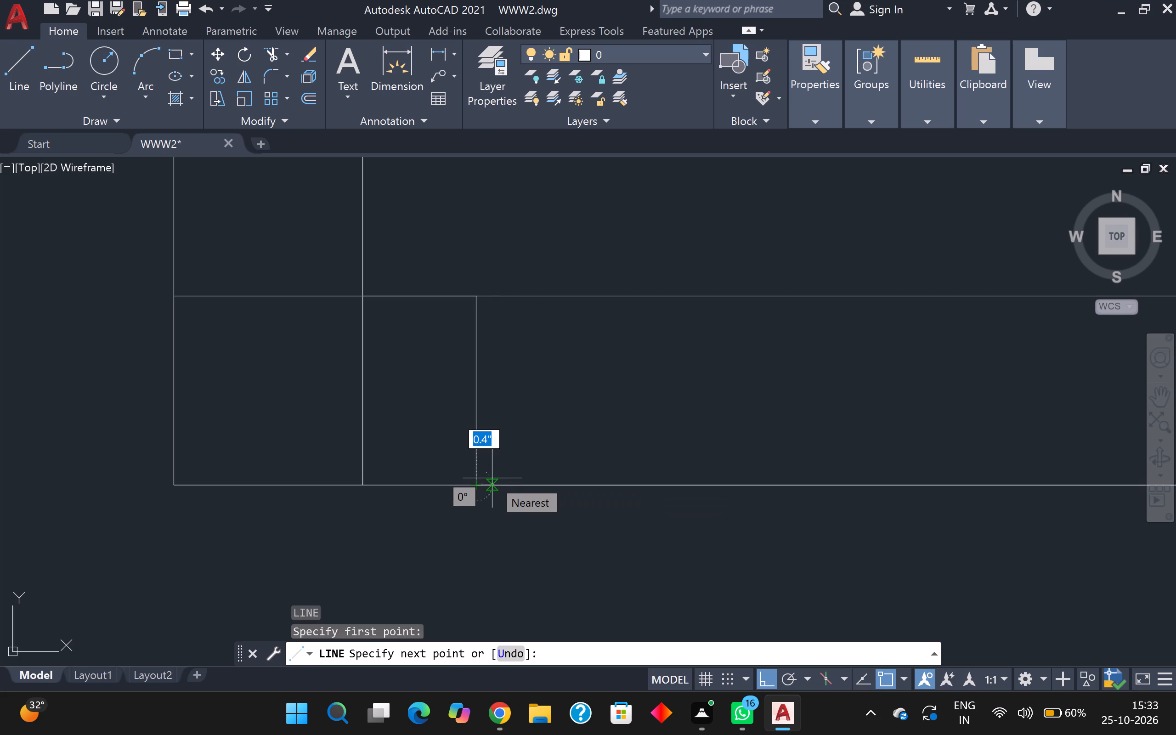
pyautogui.write("2'5")
pyautogui.press('Return')
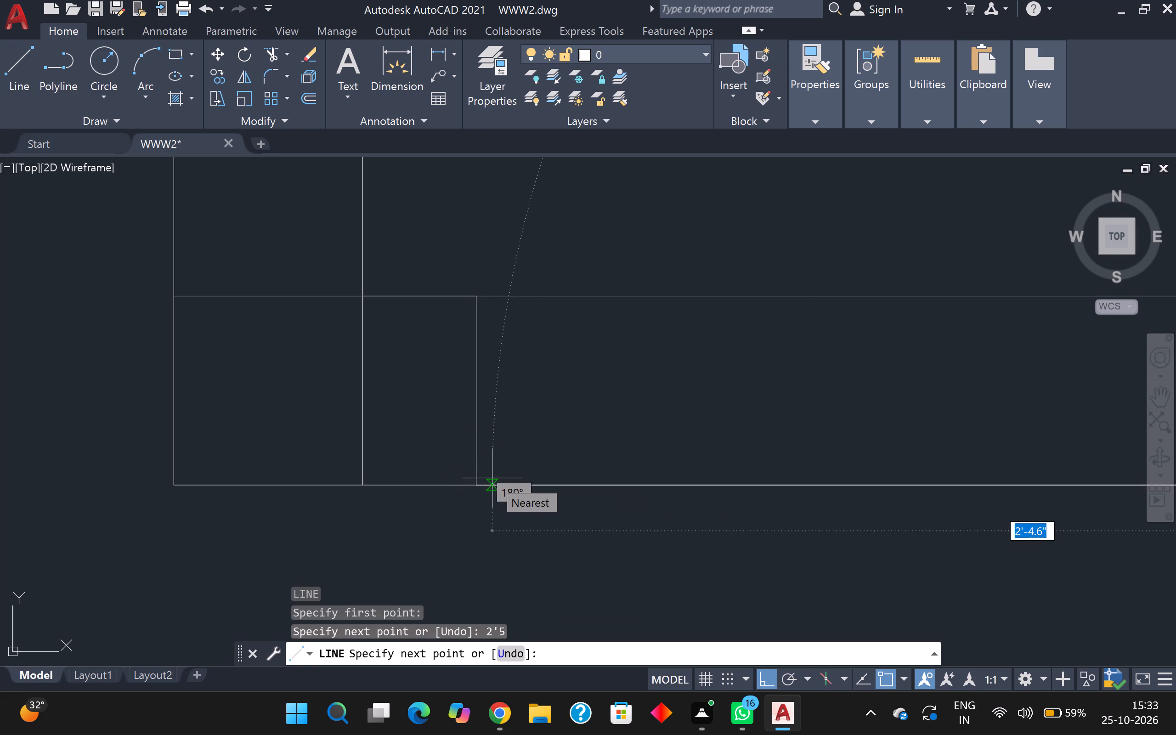
pyautogui.scroll(-4, 492, 478)
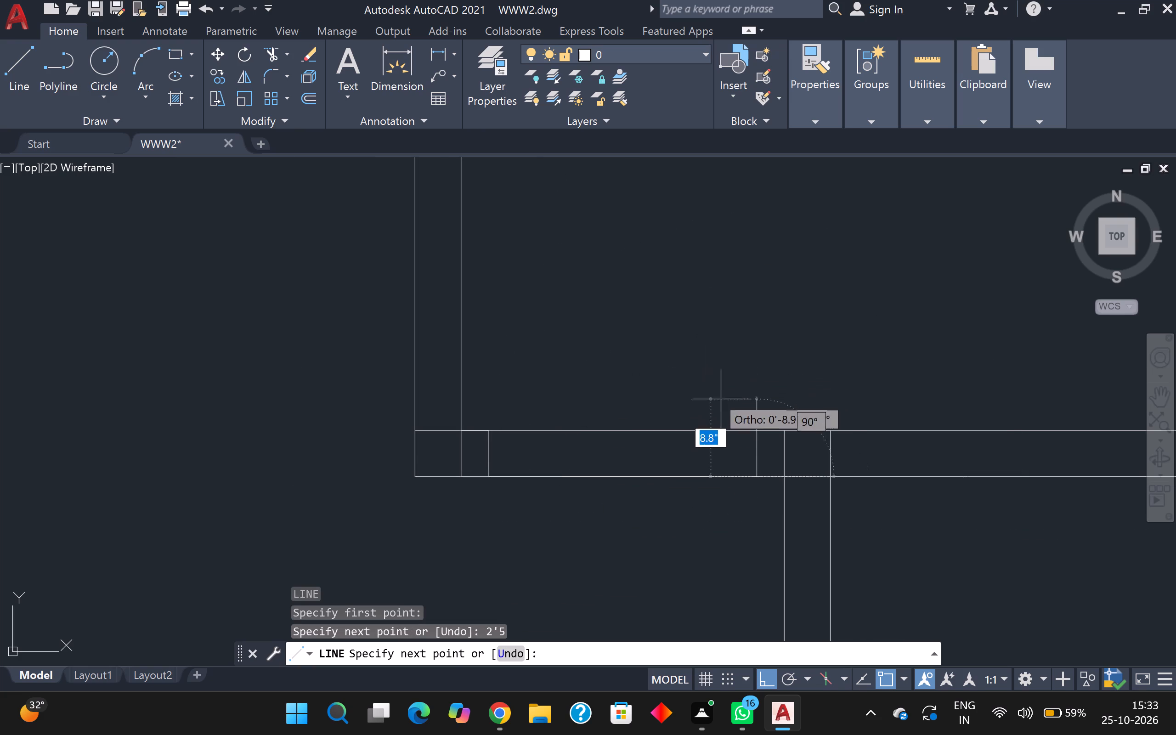
pyautogui.scroll(3, 725, 426)
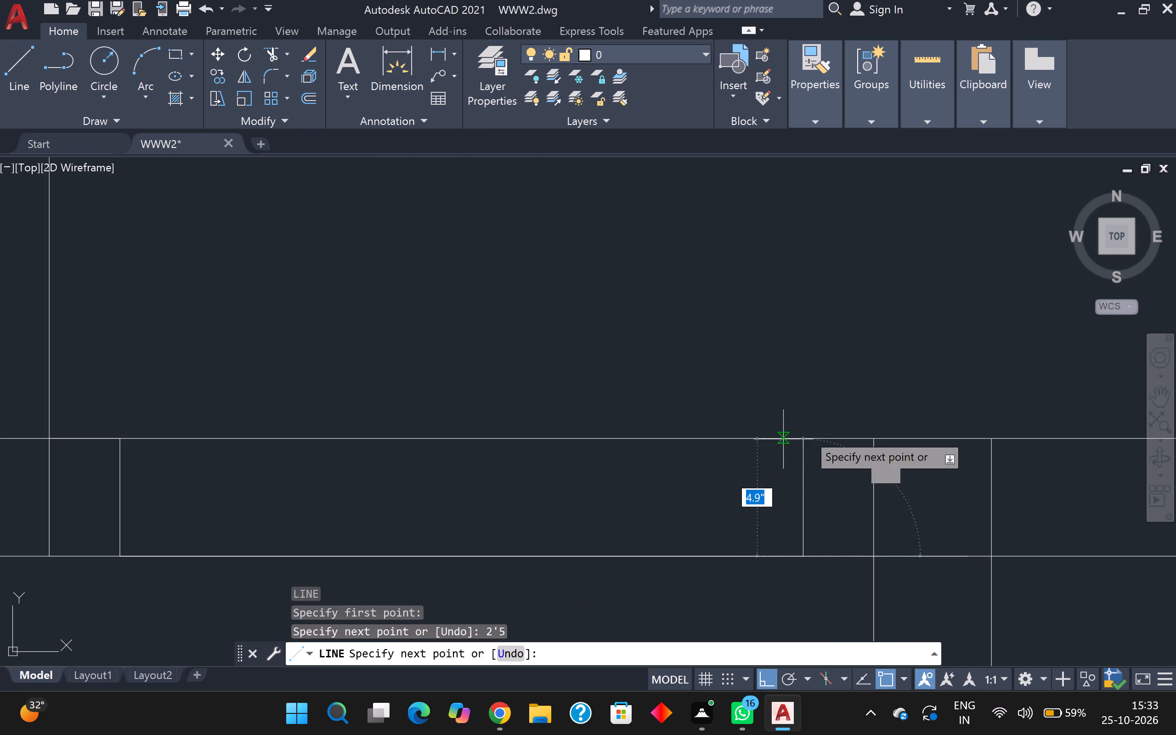
pyautogui.click(801, 440)
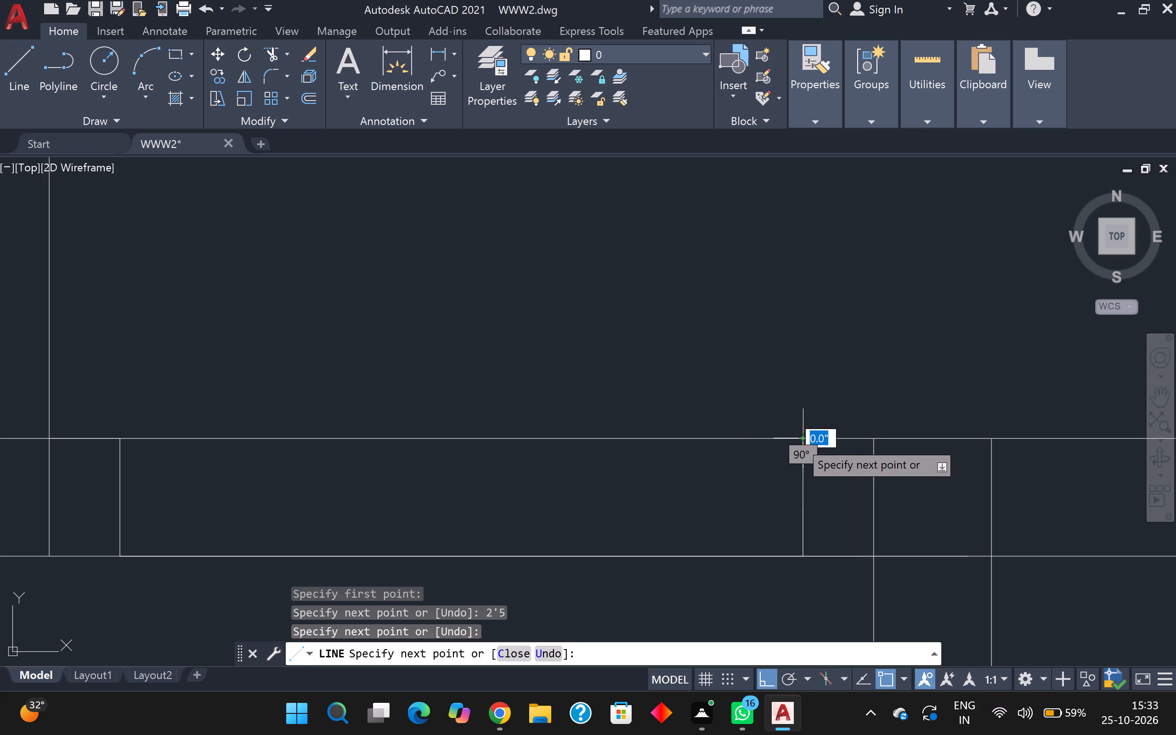
pyautogui.press('Escape')
# Draw a line 3" down from the top of the partition between the two bottom rooms, continuing across the partition to its right face.
pyautogui.scroll(-5, 757, 421)
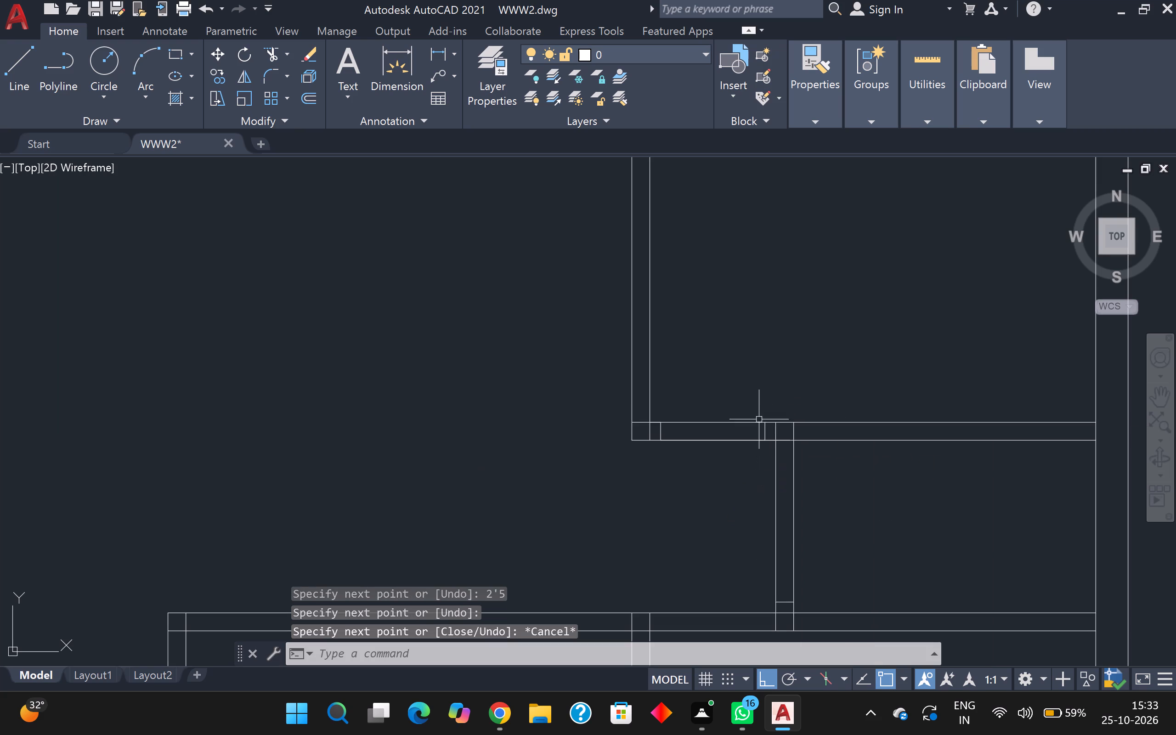
pyautogui.moveTo(770, 590); pyautogui.dragTo(701, 491, button='middle')
pyautogui.moveTo(770, 590); pyautogui.dragTo(759, 577, button='right')
pyautogui.scroll(1, 701, 484)
pyautogui.scroll(-3, 701, 475)
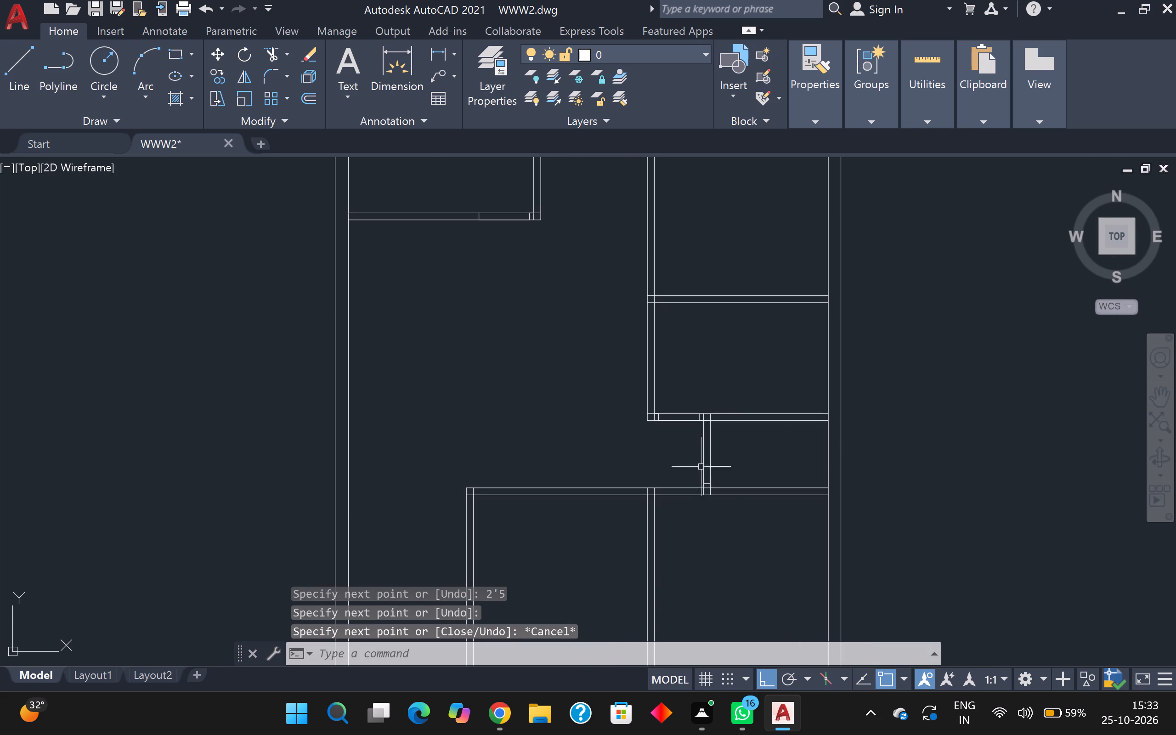
pyautogui.moveTo(710, 503); pyautogui.dragTo(680, 438, button='middle')
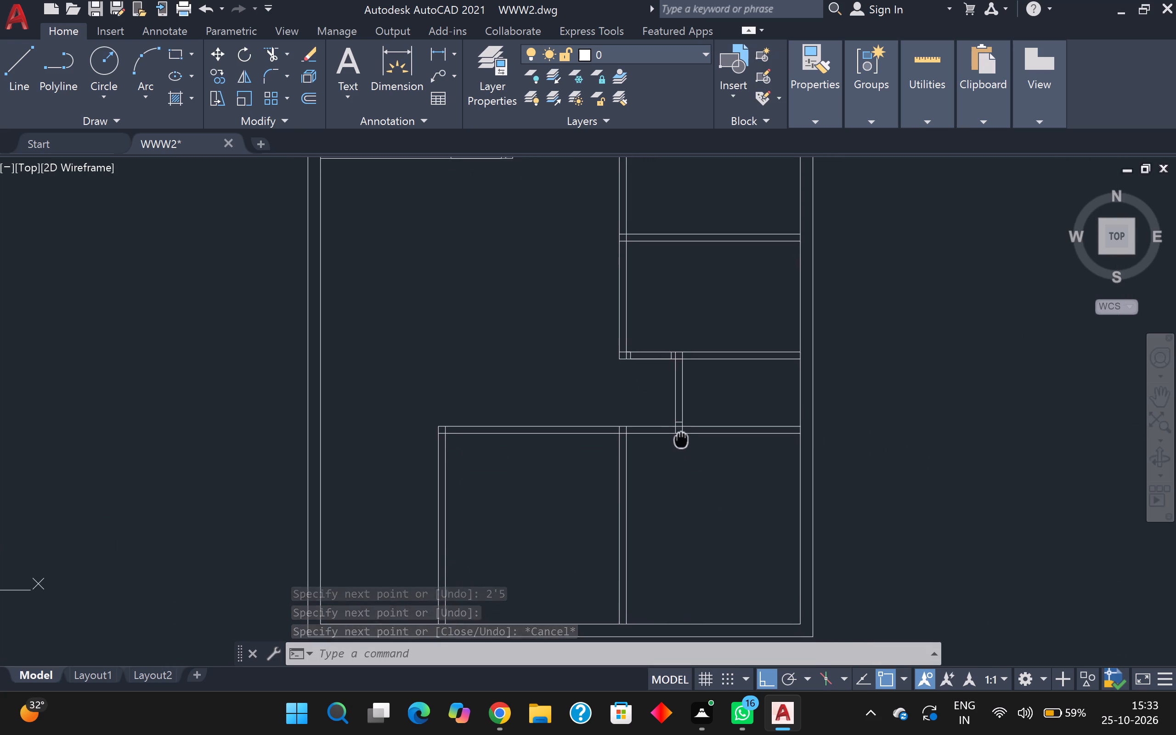
pyautogui.moveTo(680, 438); pyautogui.dragTo(678, 431, button='middle')
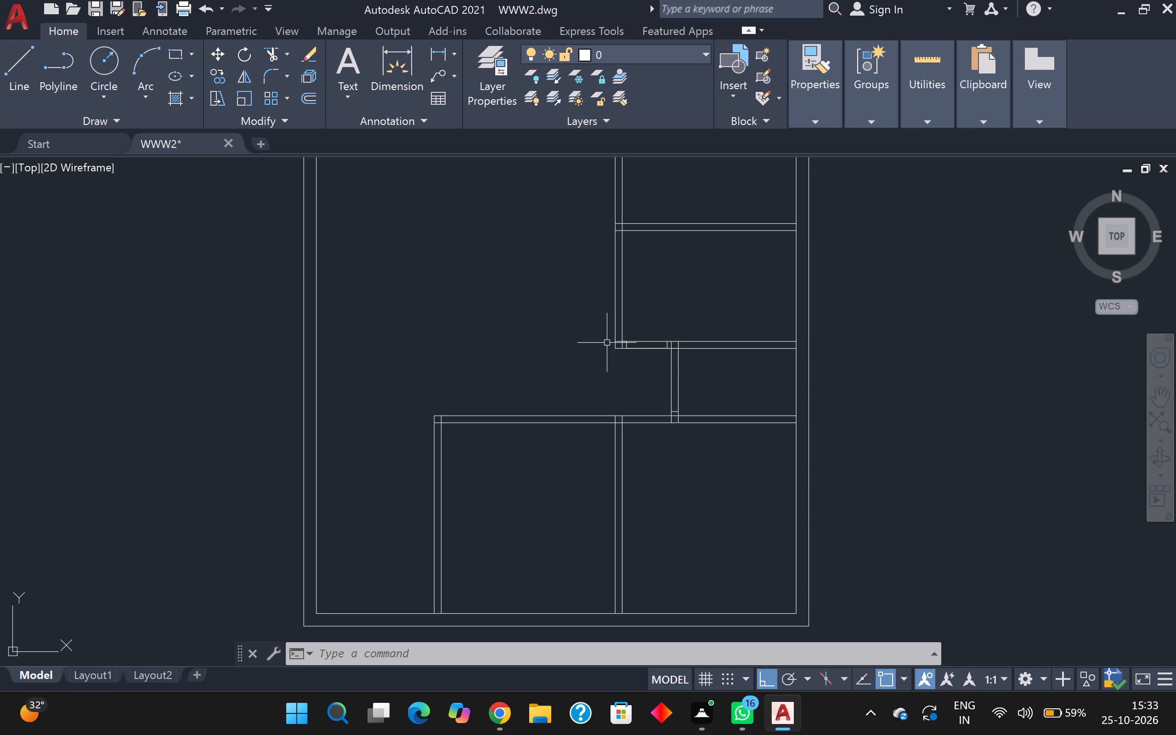
pyautogui.moveTo(571, 554); pyautogui.dragTo(567, 550, button='middle')
pyautogui.moveTo(567, 550); pyautogui.dragTo(357, 522, button='middle')
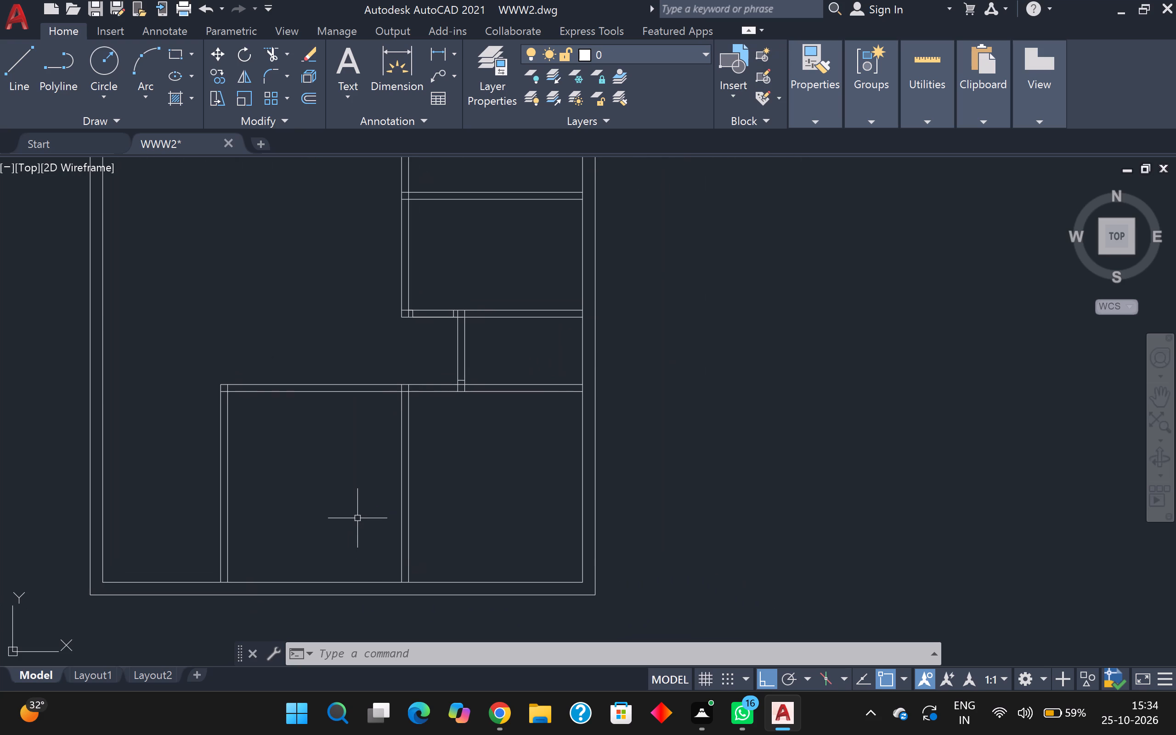
pyautogui.press(';')
pyautogui.press('Return')
pyautogui.scroll(2, 392, 435)
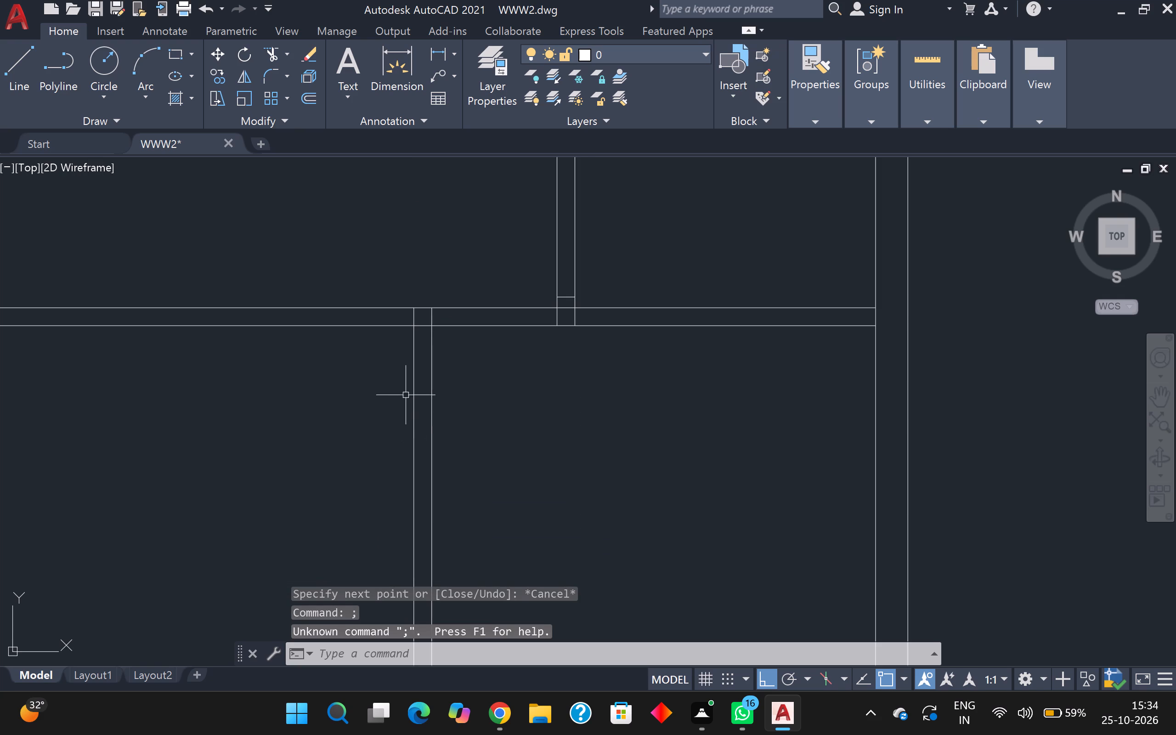
pyautogui.press('l')
pyautogui.press('Return')
pyautogui.scroll(2, 384, 322)
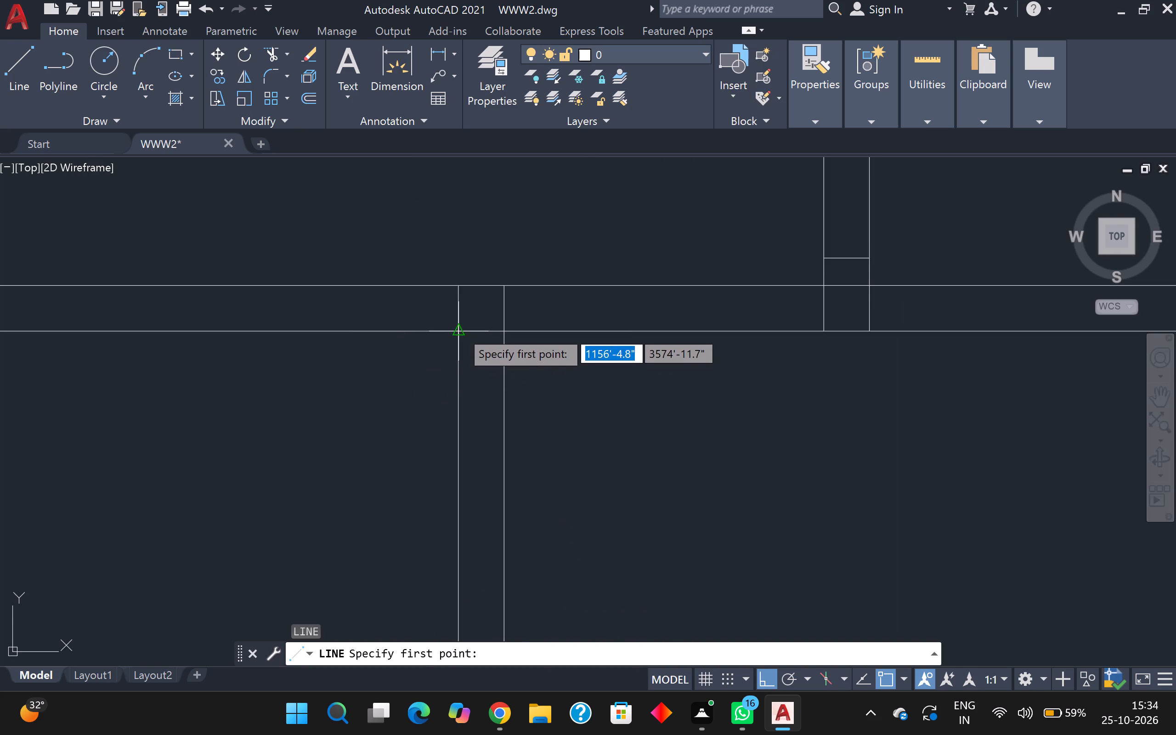
pyautogui.click(459, 329)
pyautogui.press('3')
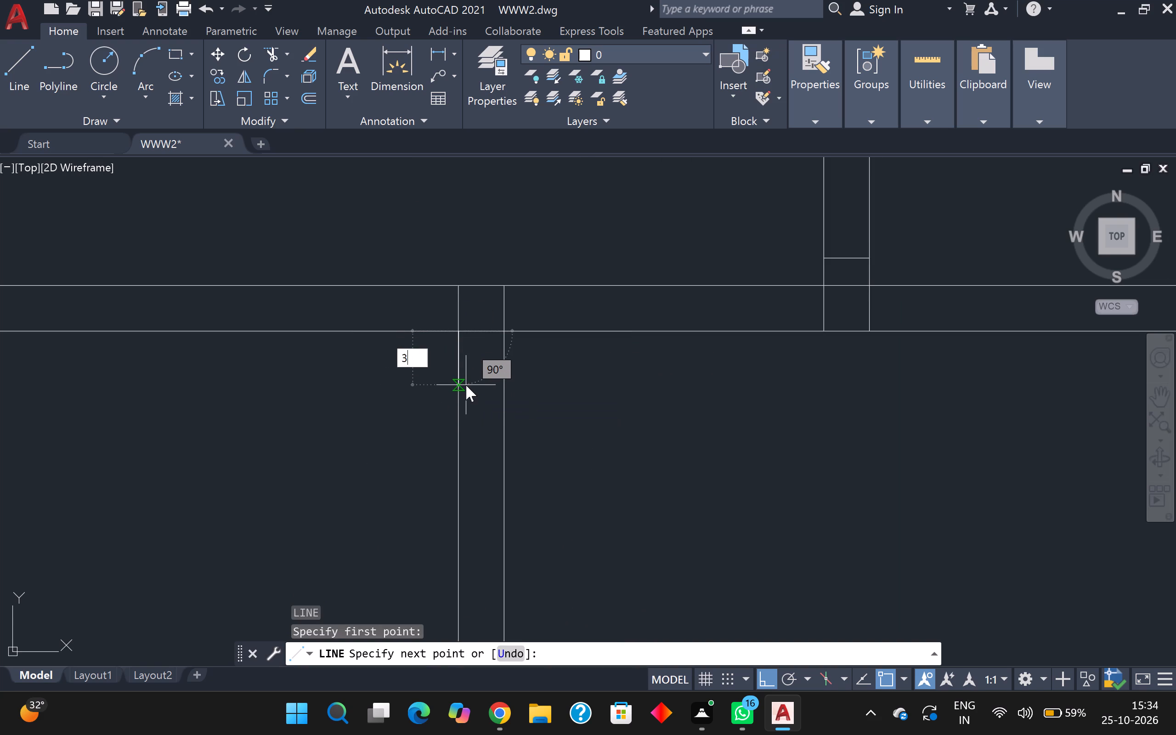
pyautogui.press('Return')
pyautogui.scroll(1, 534, 398)
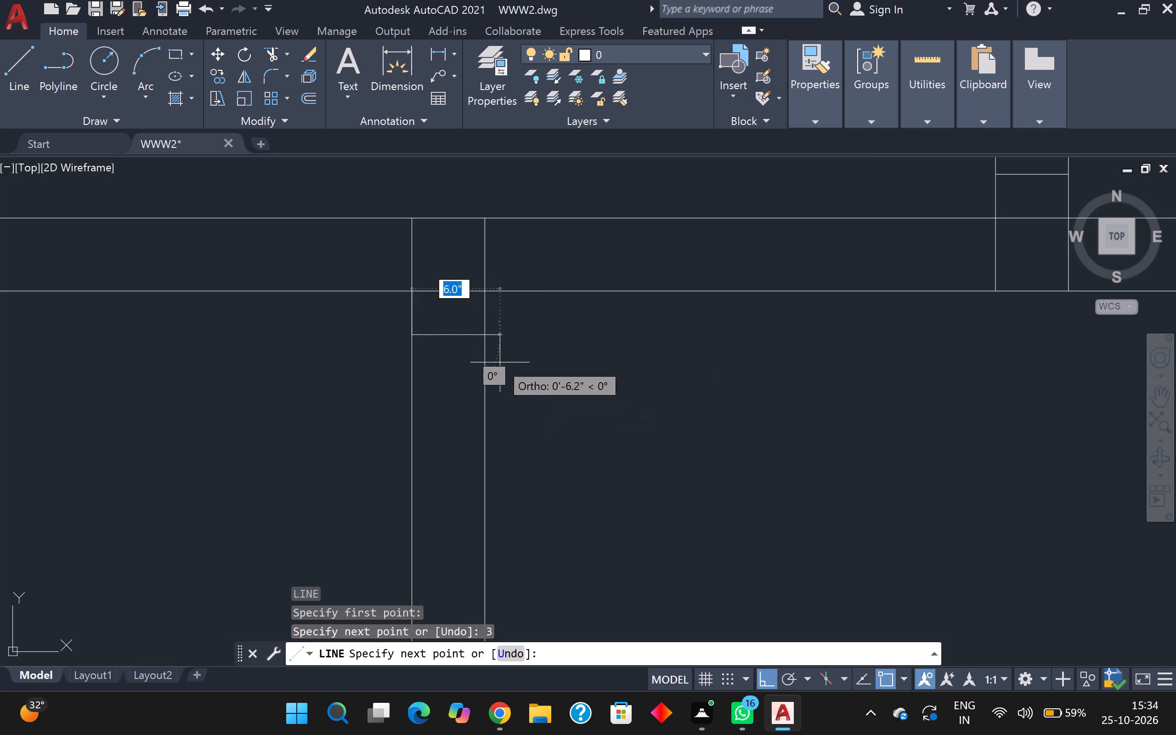
pyautogui.click(485, 337)
# Continue the line 3' down that partition, across its thickness and back up to the jamb line to outline the door opening, ending the line.
pyautogui.moveTo(492, 387); pyautogui.dragTo(494, 331, button='middle')
pyautogui.write("3'")
pyautogui.press('Return')
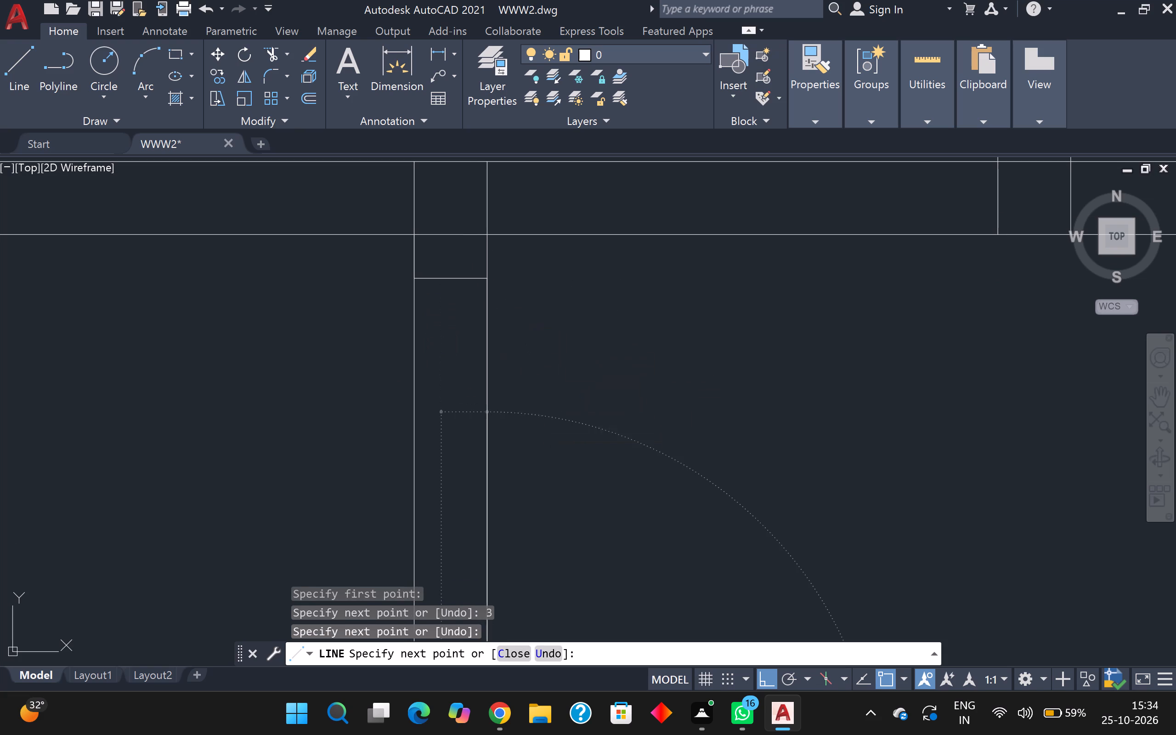
pyautogui.scroll(-4, 549, 424)
pyautogui.moveTo(548, 423); pyautogui.dragTo(548, 293, button='middle')
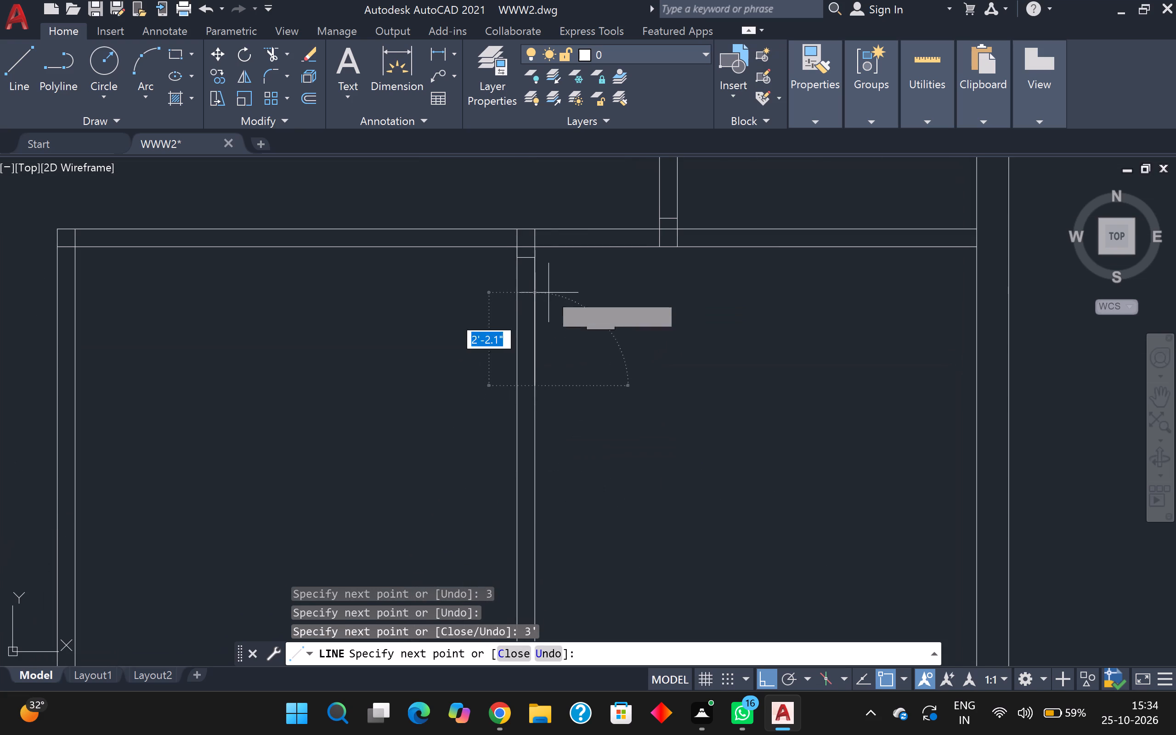
pyautogui.scroll(3, 527, 390)
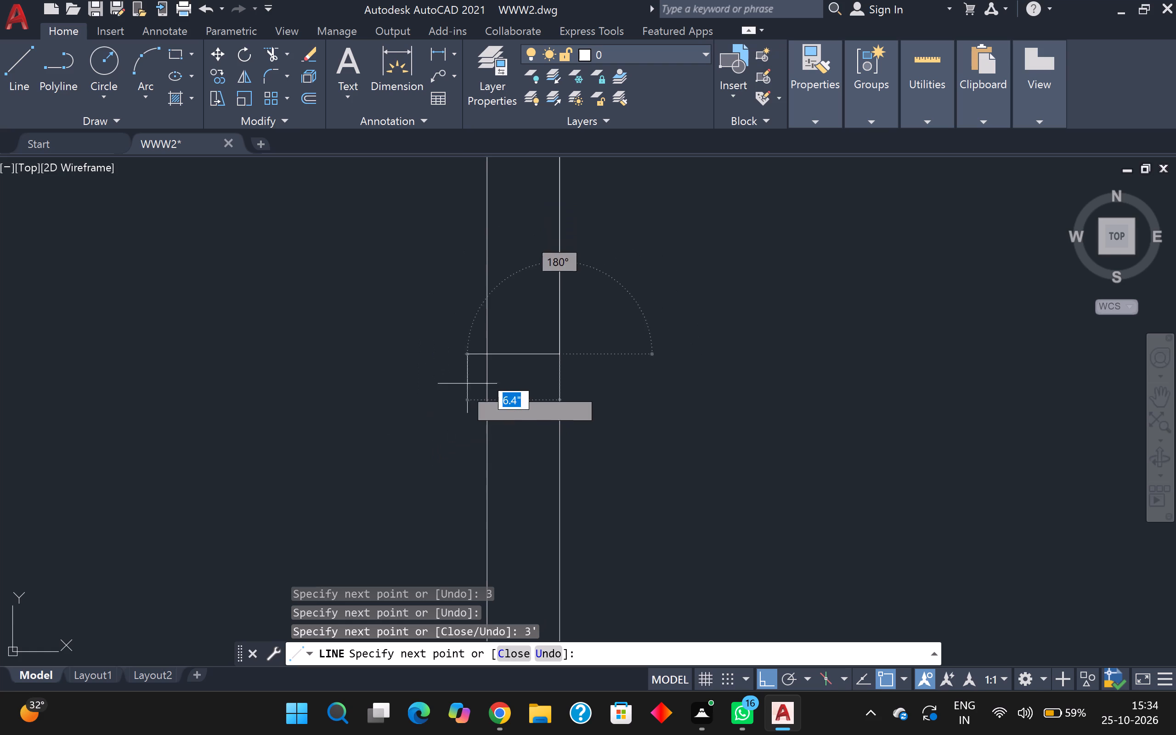
pyautogui.click(491, 356)
pyautogui.moveTo(490, 356); pyautogui.dragTo(477, 705, button='middle')
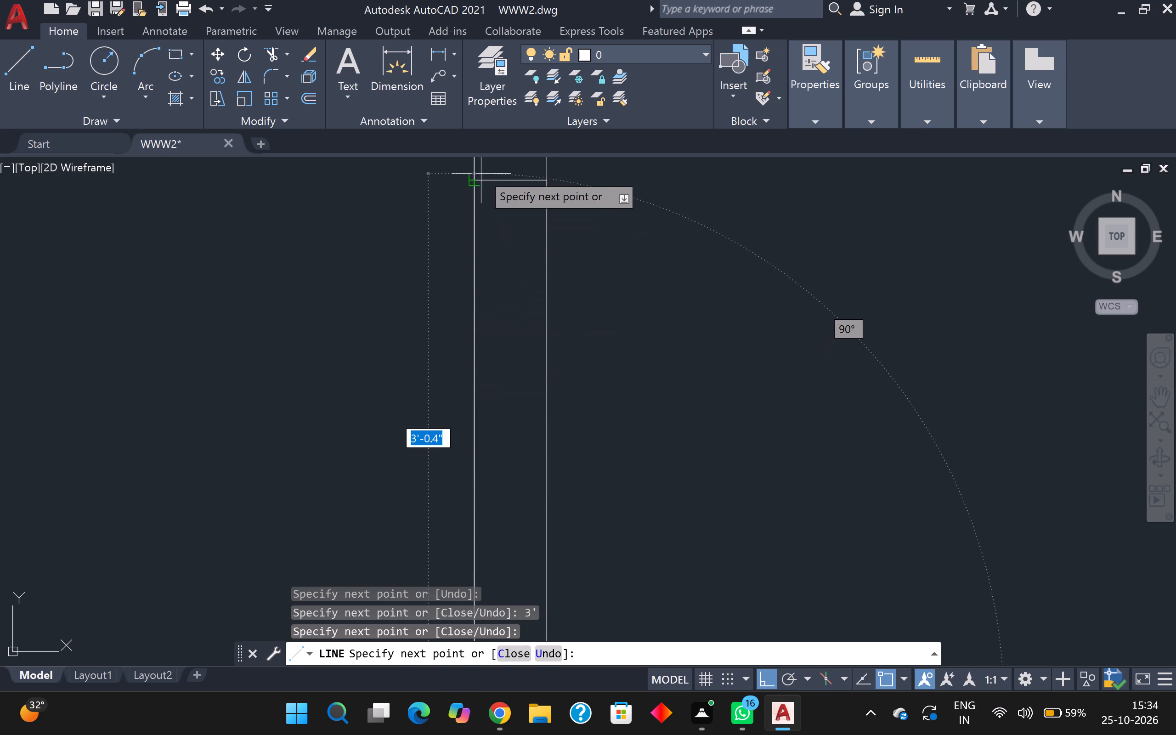
pyautogui.click(475, 181)
pyautogui.scroll(-2, 475, 187)
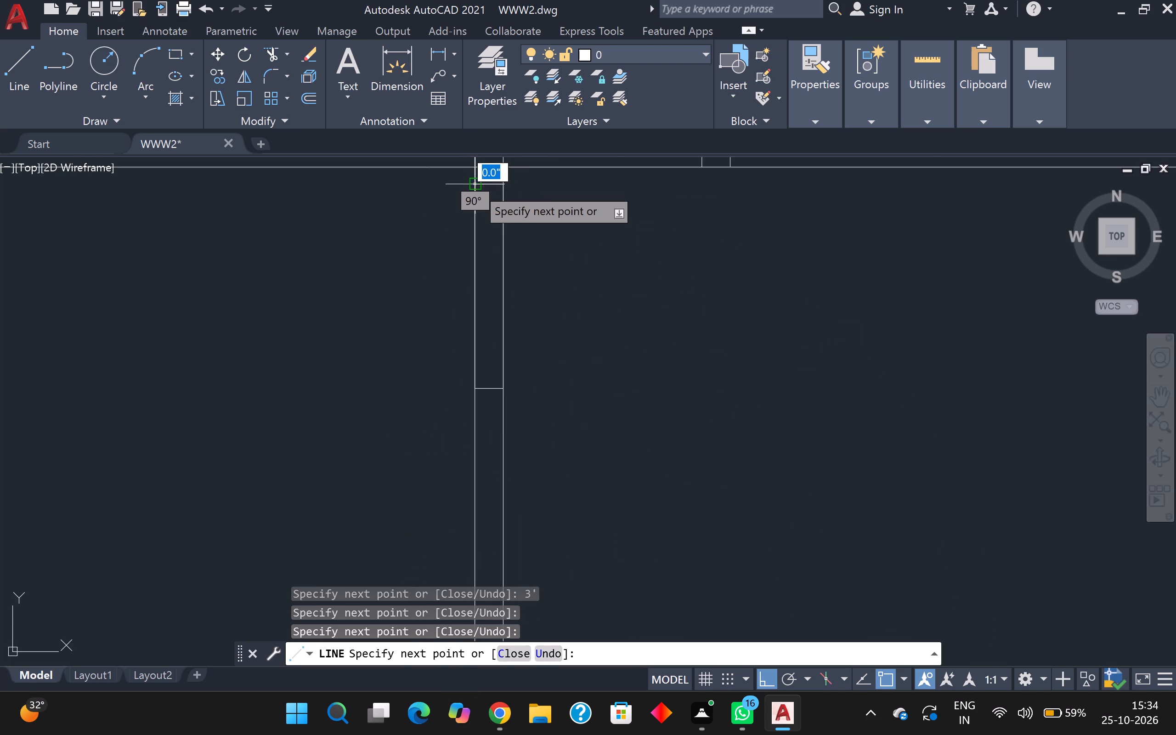
pyautogui.scroll(-1, 475, 187)
pyautogui.press('Escape')
pyautogui.scroll(-3, 543, 296)
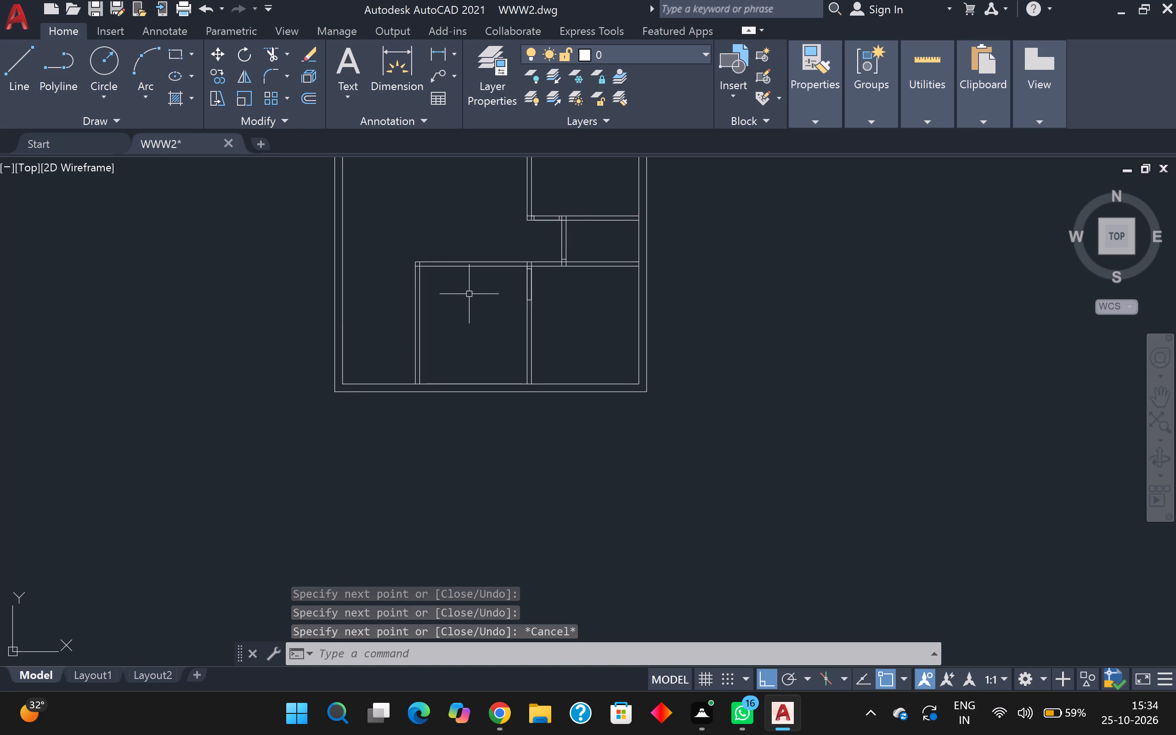
# Draw a line 3" right along the bottom-left room's upper wall from the left wall's inner face, continuing down across its thickness.
pyautogui.press('l')
pyautogui.press('Return')
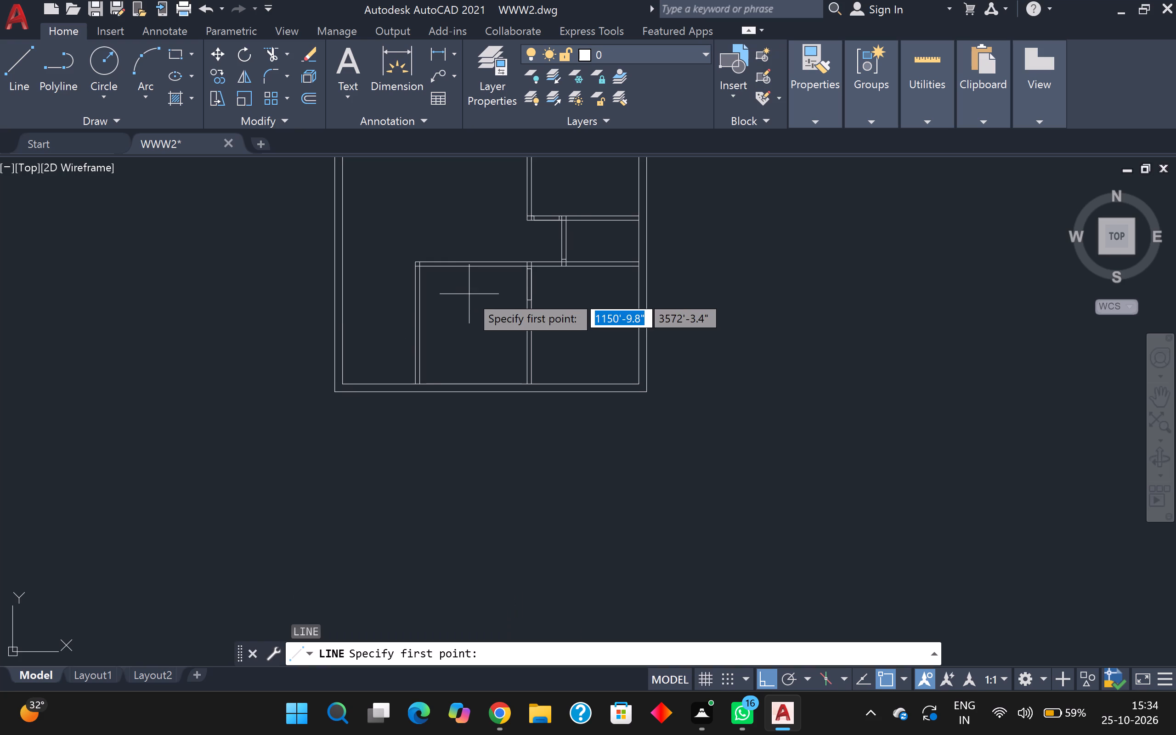
pyautogui.scroll(1, 459, 292)
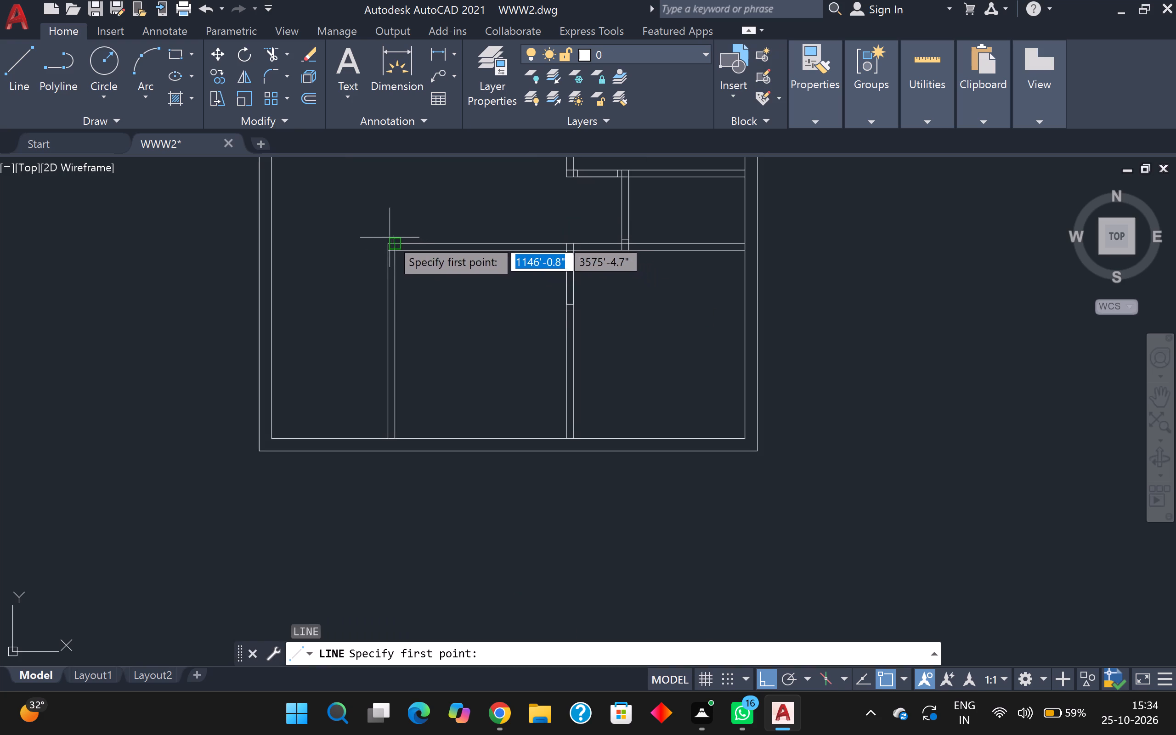
pyautogui.scroll(1, 364, 227)
pyautogui.scroll(2, 410, 253)
pyautogui.click(409, 253)
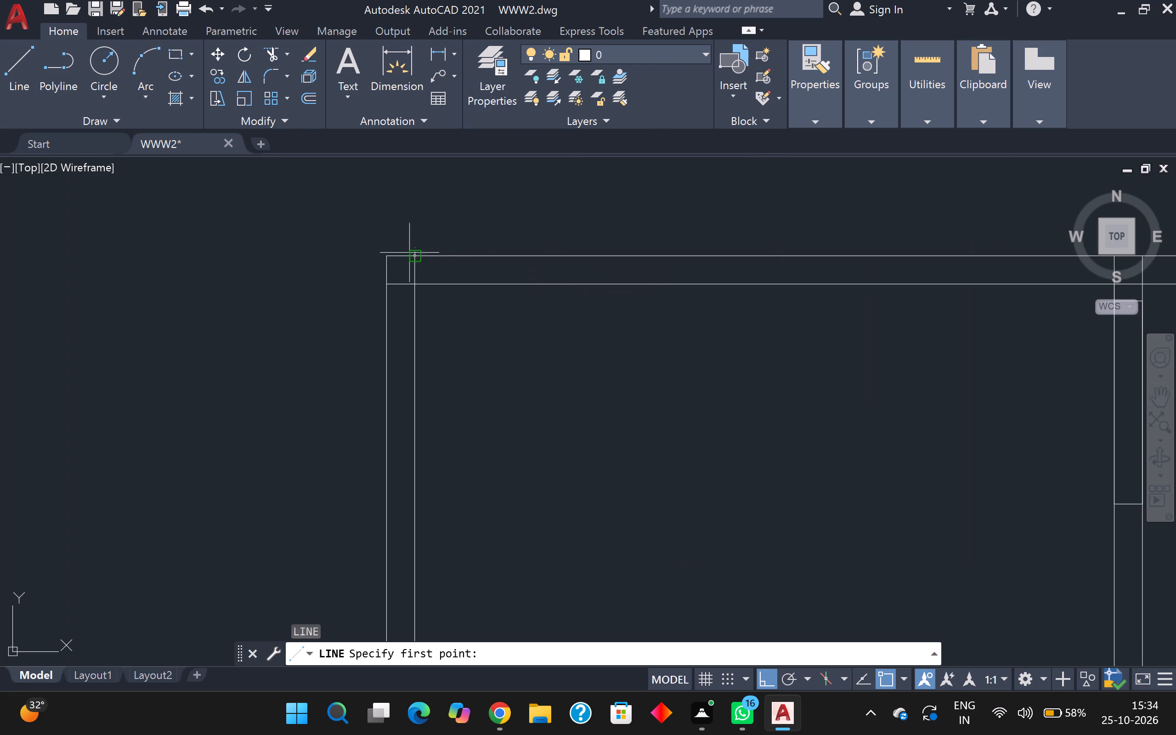
pyautogui.press('3')
pyautogui.press('Return')
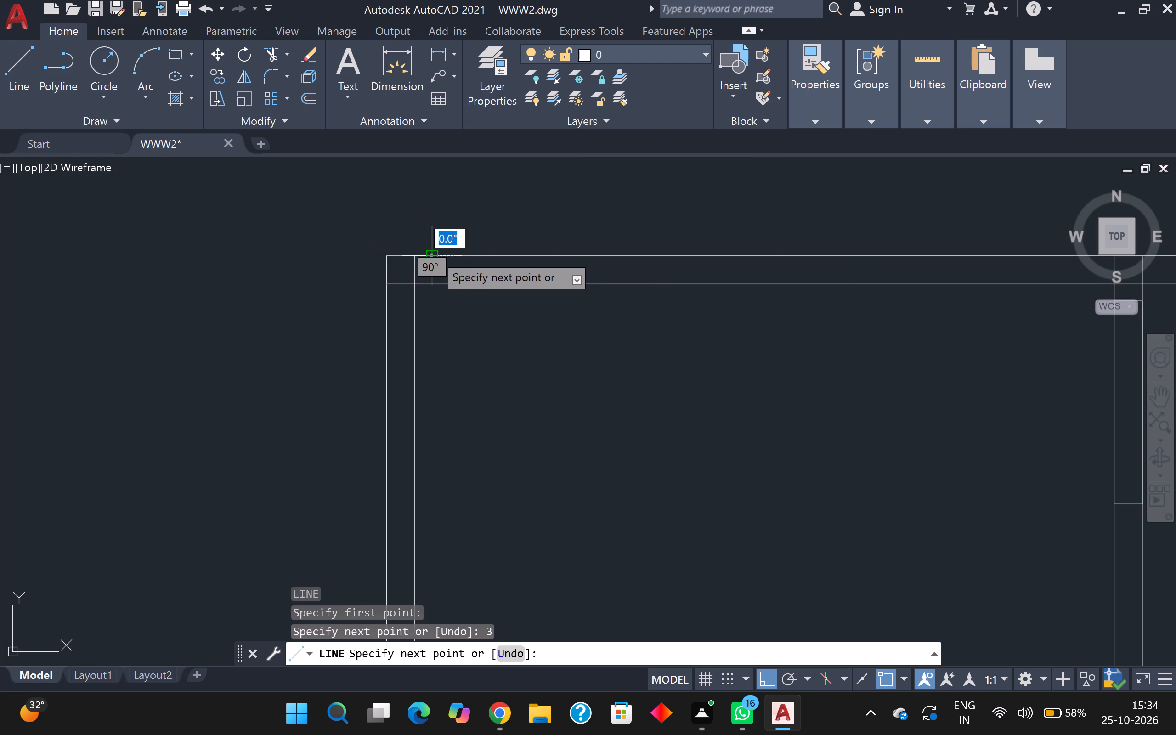
pyautogui.scroll(1, 354, 258)
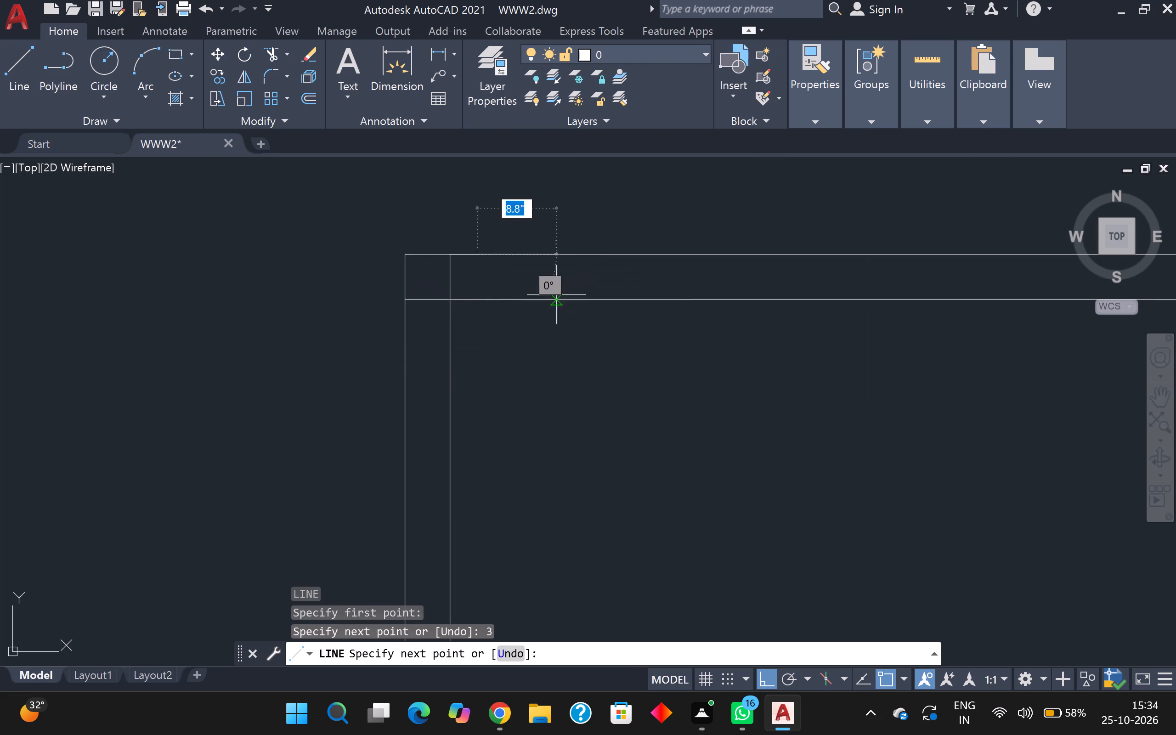
pyautogui.click(480, 299)
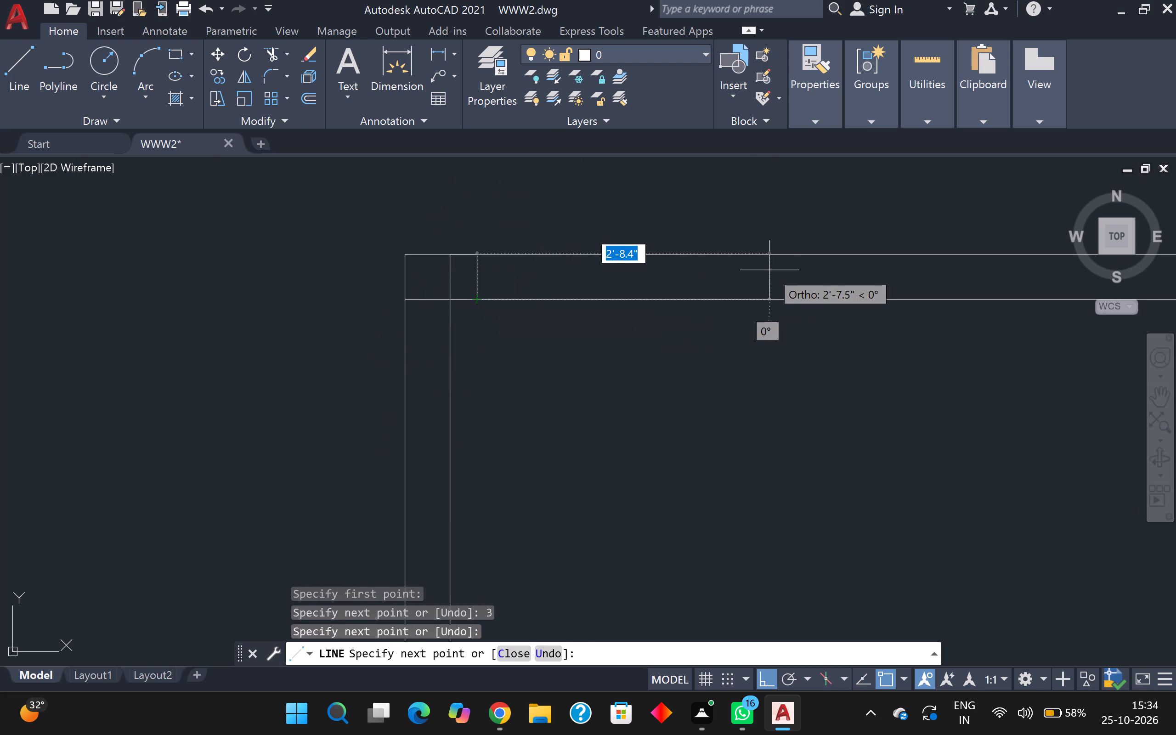
# Continue the line 3' and another 1' right along that upper wall, across its thickness and back to outline the opening, ending the line.
pyautogui.write("3'")
pyautogui.press('Return')
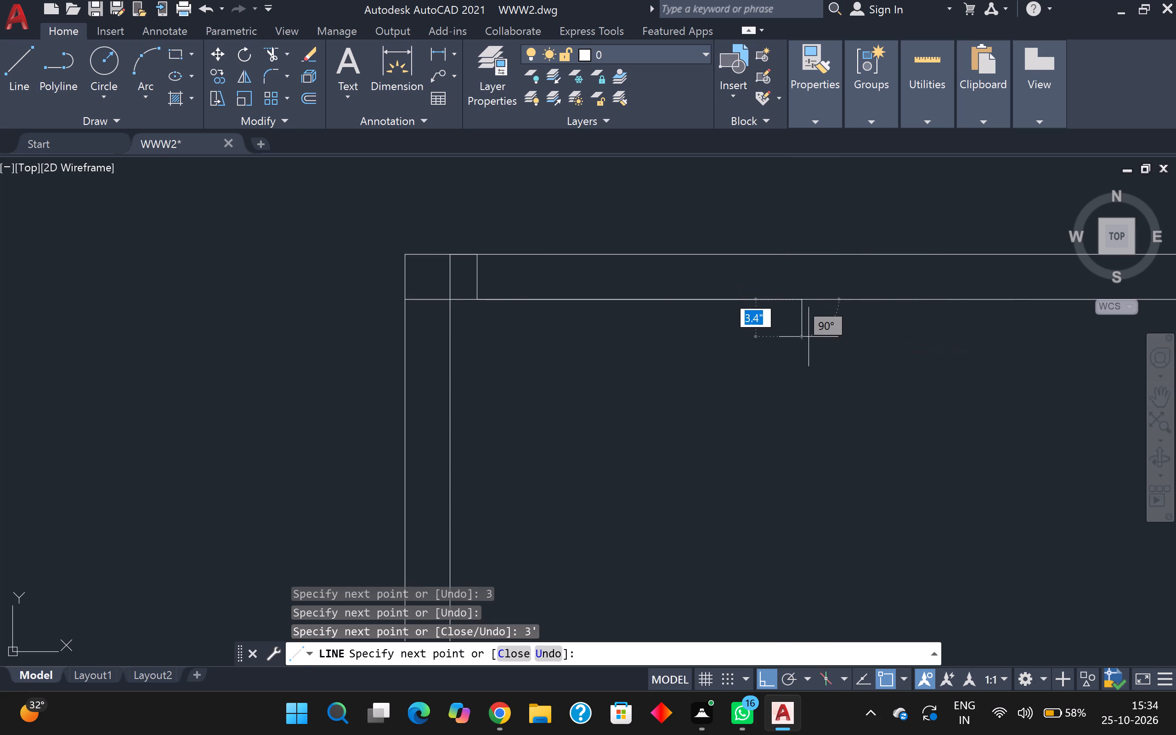
pyautogui.write("1'")
pyautogui.press('Return')
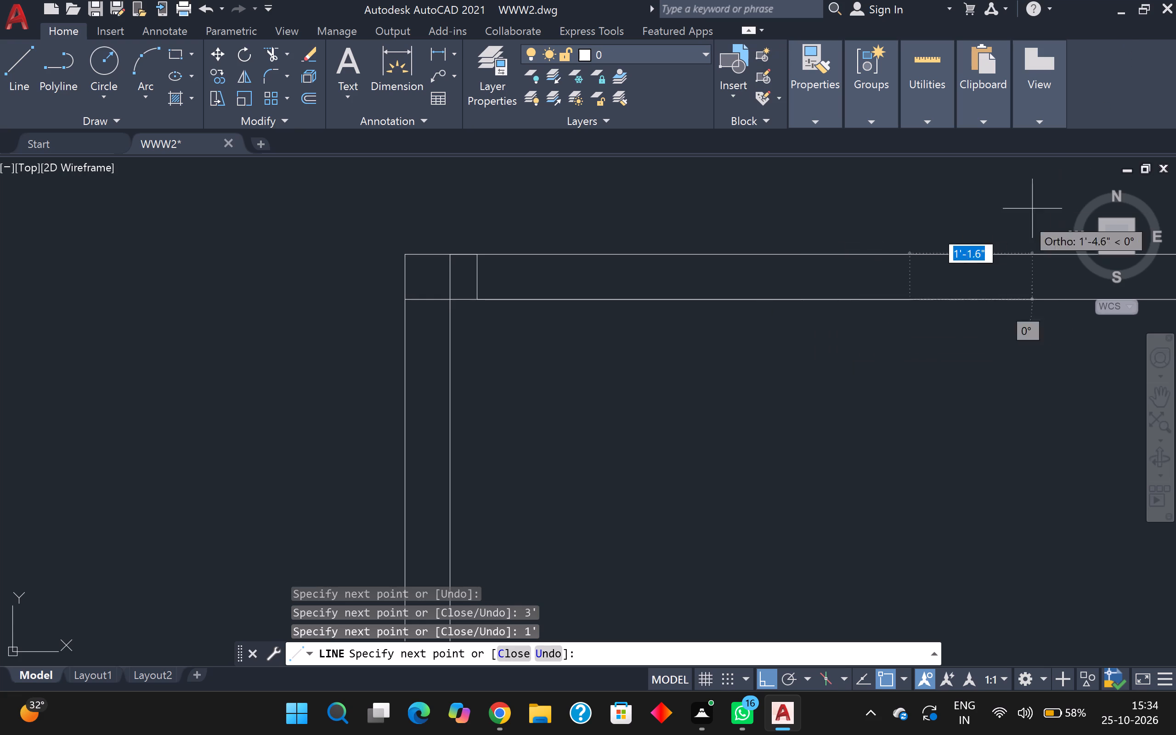
pyautogui.click(914, 260)
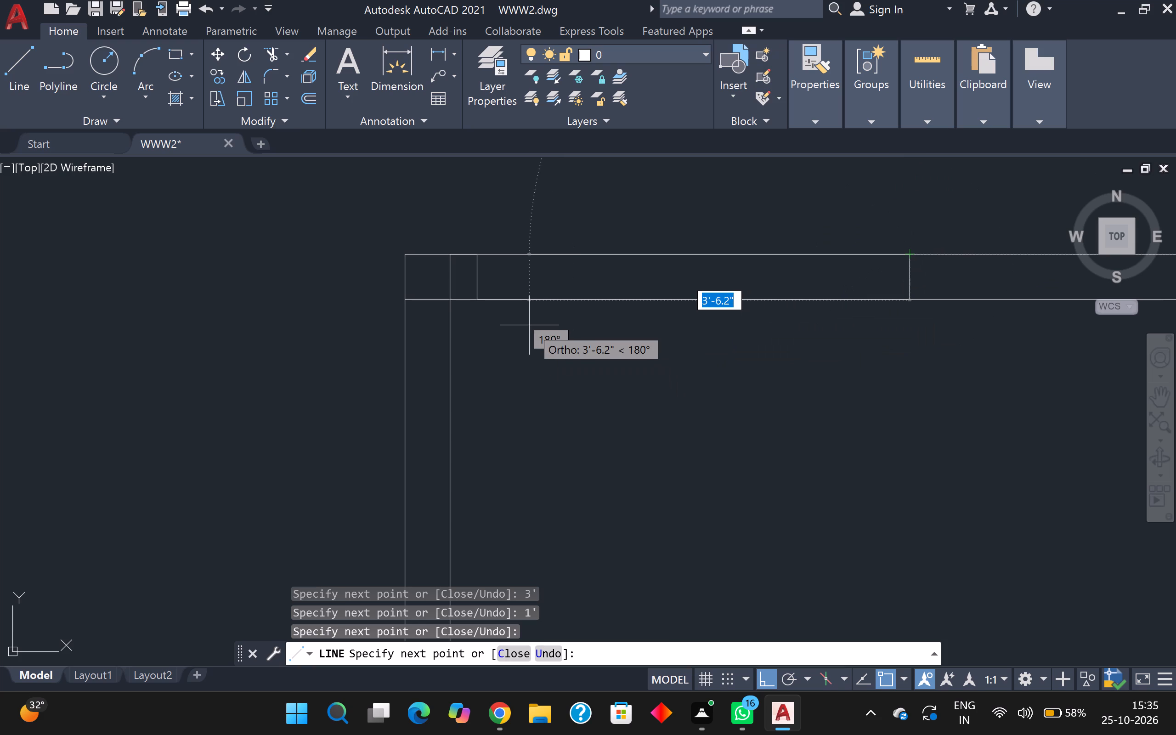
pyautogui.click(481, 253)
pyautogui.scroll(-3, 508, 264)
pyautogui.press('Escape')
pyautogui.scroll(-1, 517, 269)
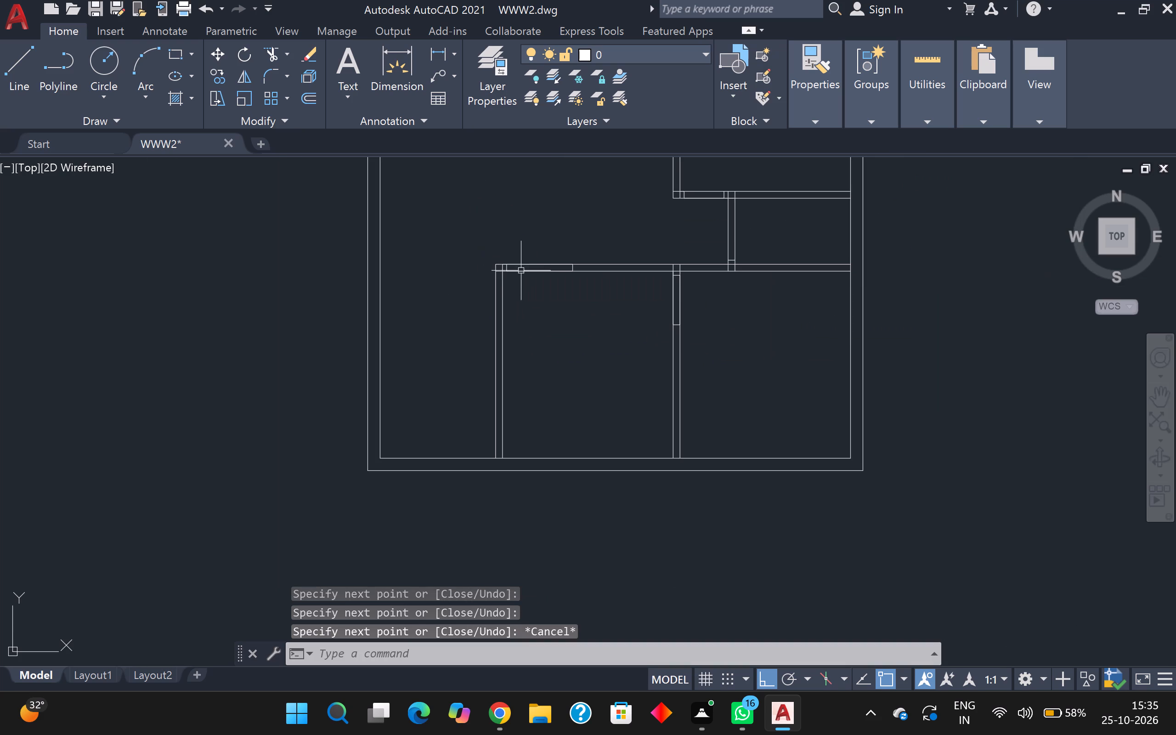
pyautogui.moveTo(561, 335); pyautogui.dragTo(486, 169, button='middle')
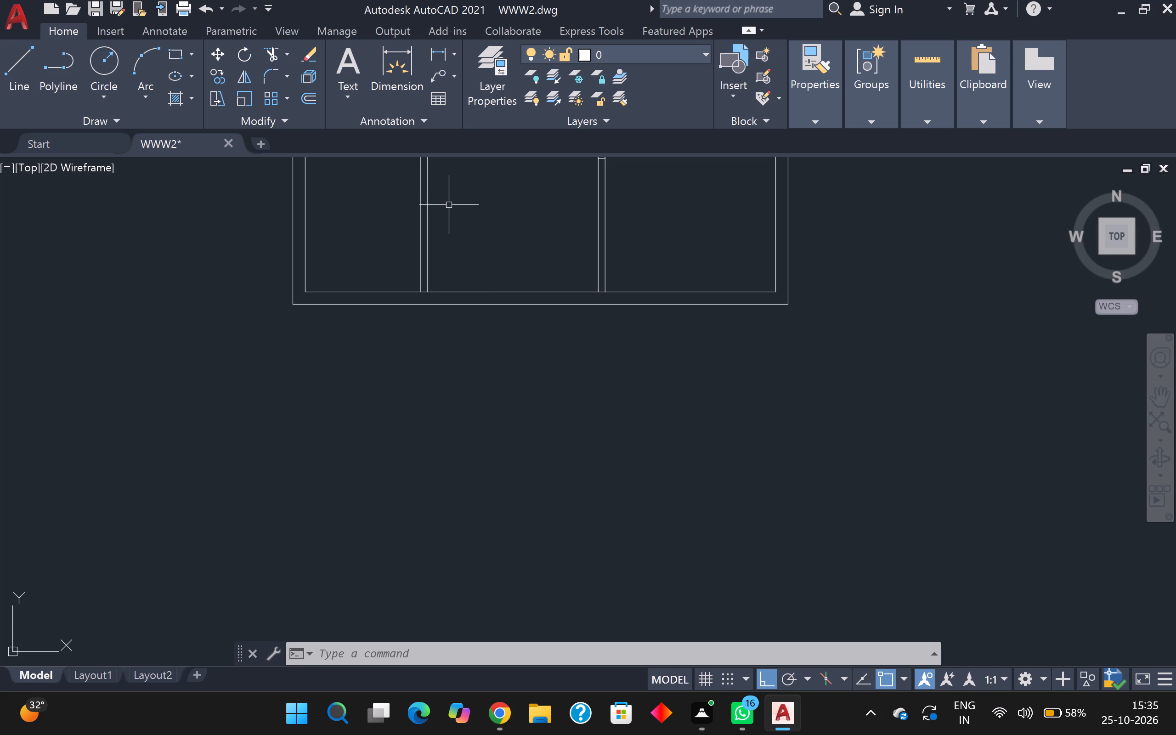
# Erase the inner face line of the bottom-left room's left wall.
pyautogui.scroll(-2, 467, 198)
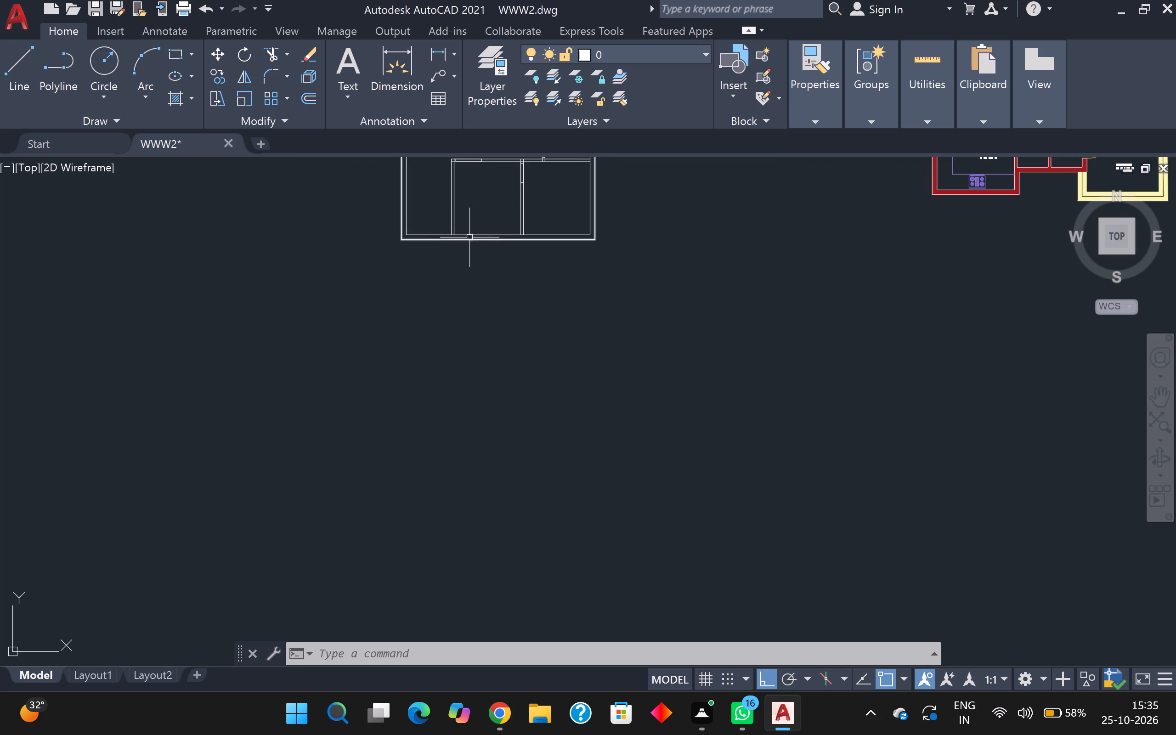
pyautogui.scroll(2, 450, 227)
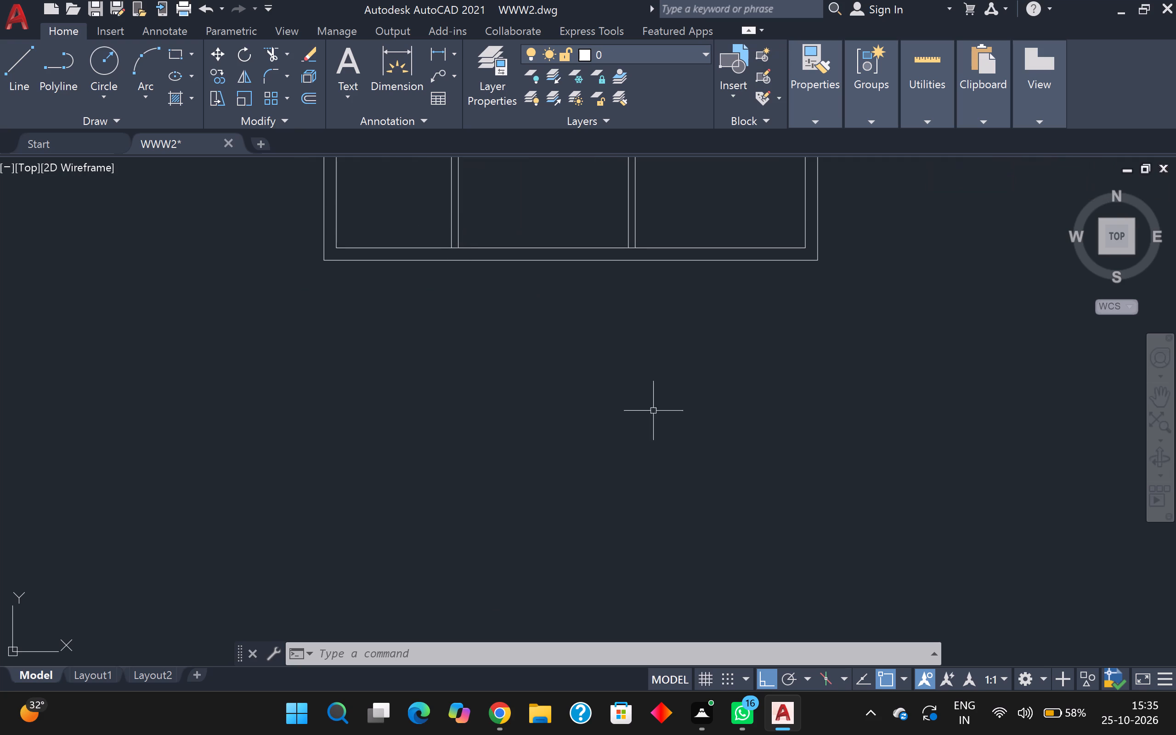
pyautogui.moveTo(686, 413); pyautogui.dragTo(593, 598, button='middle')
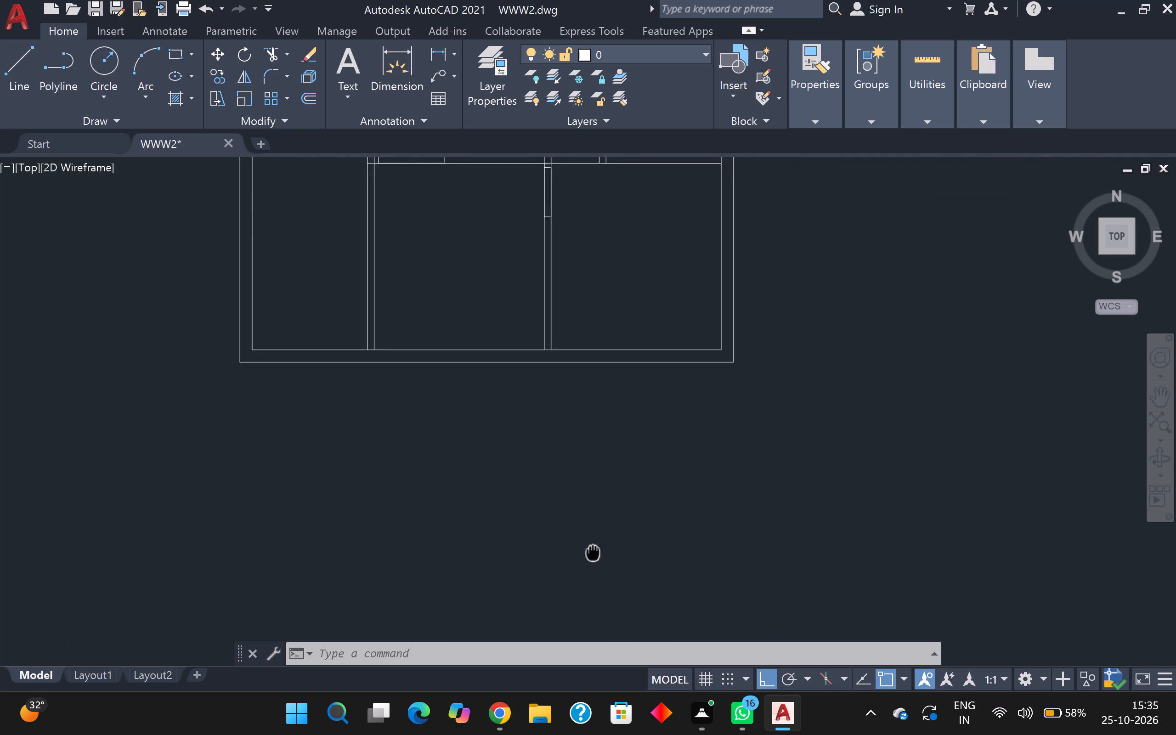
pyautogui.moveTo(593, 598); pyautogui.dragTo(598, 625, button='middle')
pyautogui.scroll(3, 371, 452)
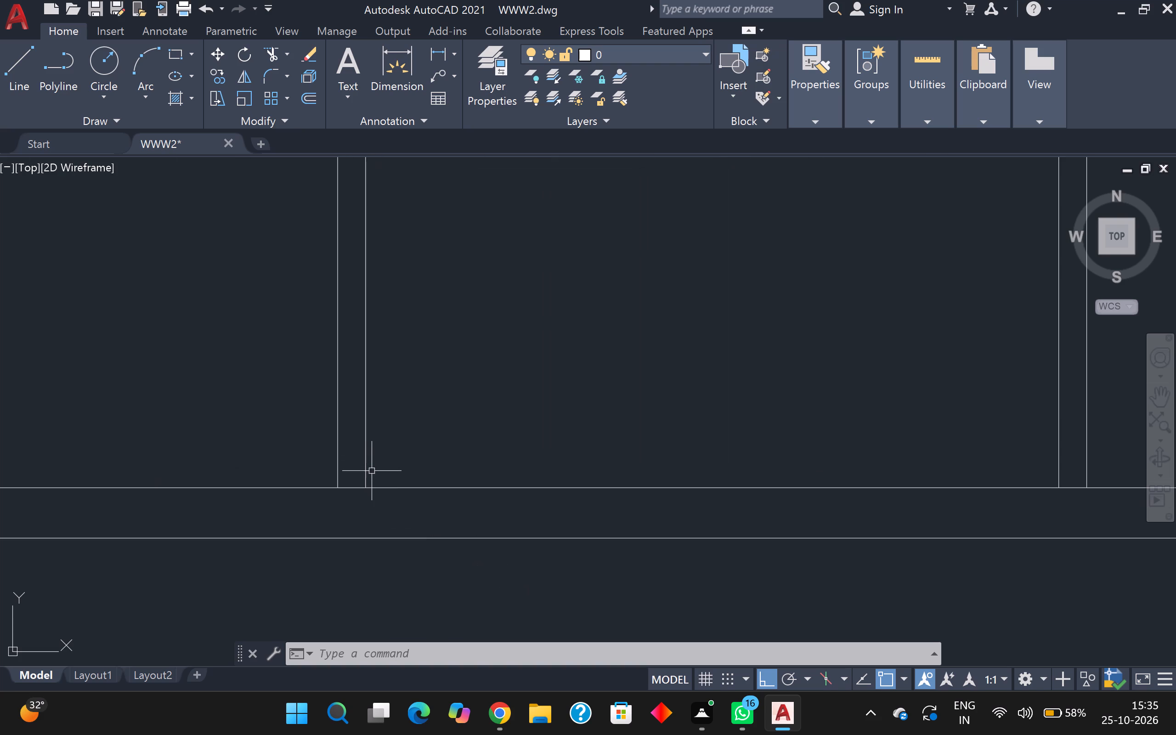
pyautogui.scroll(-1, 366, 474)
pyautogui.scroll(2, 351, 463)
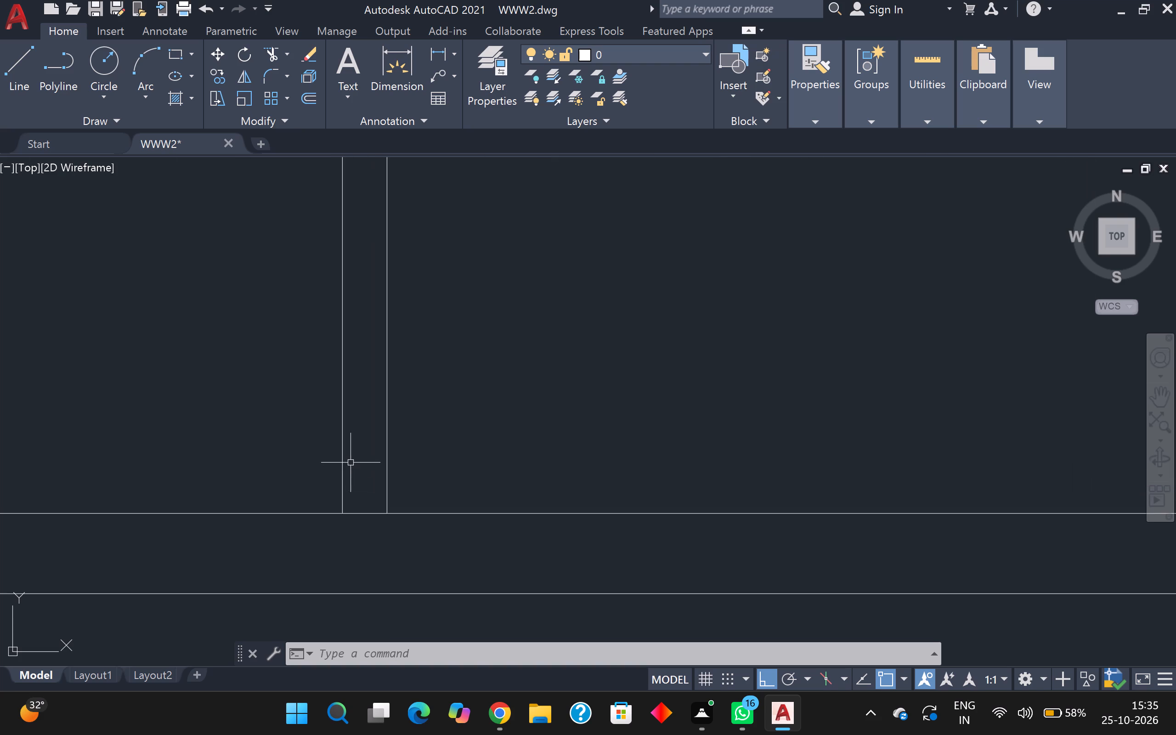
pyautogui.scroll(-2, 351, 463)
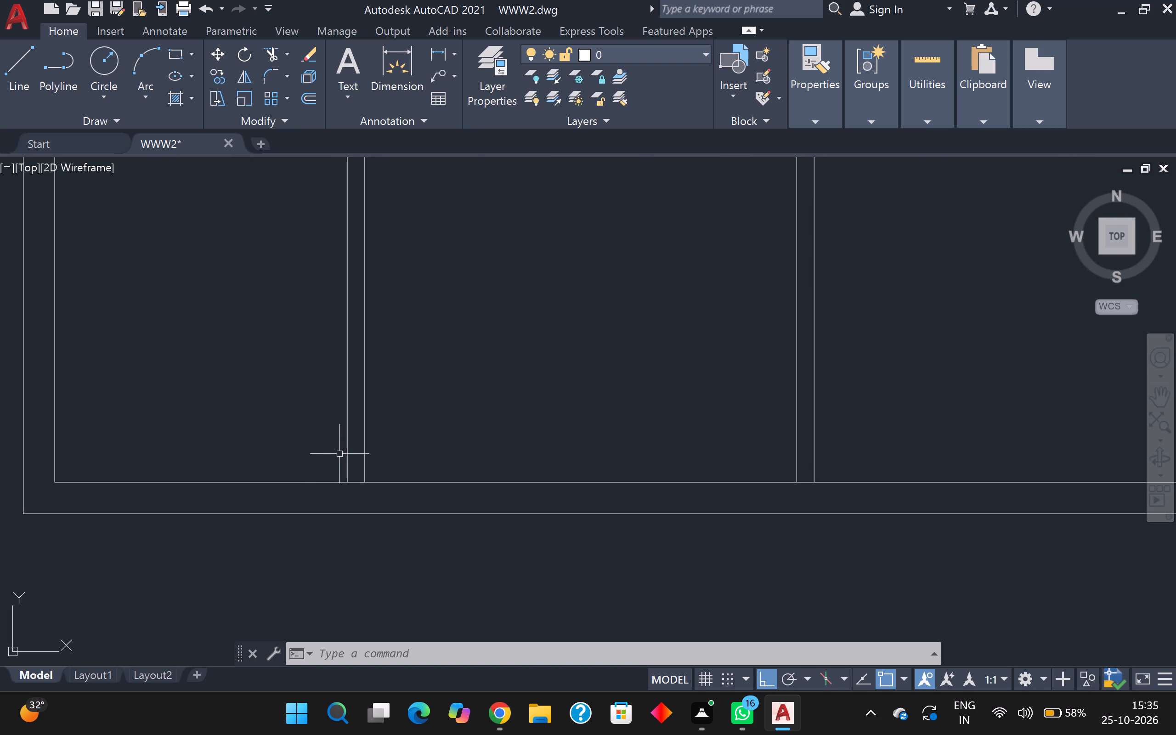
pyautogui.scroll(2, 314, 397)
pyautogui.scroll(-6, 314, 397)
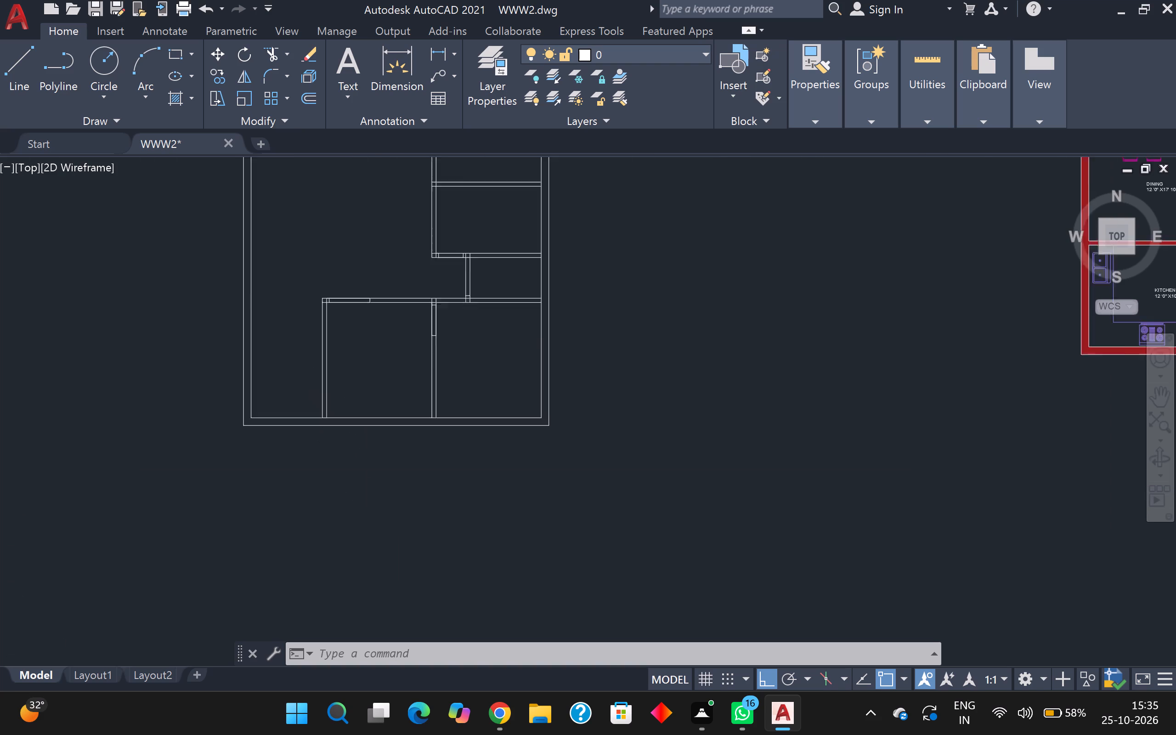
pyautogui.scroll(3, 320, 393)
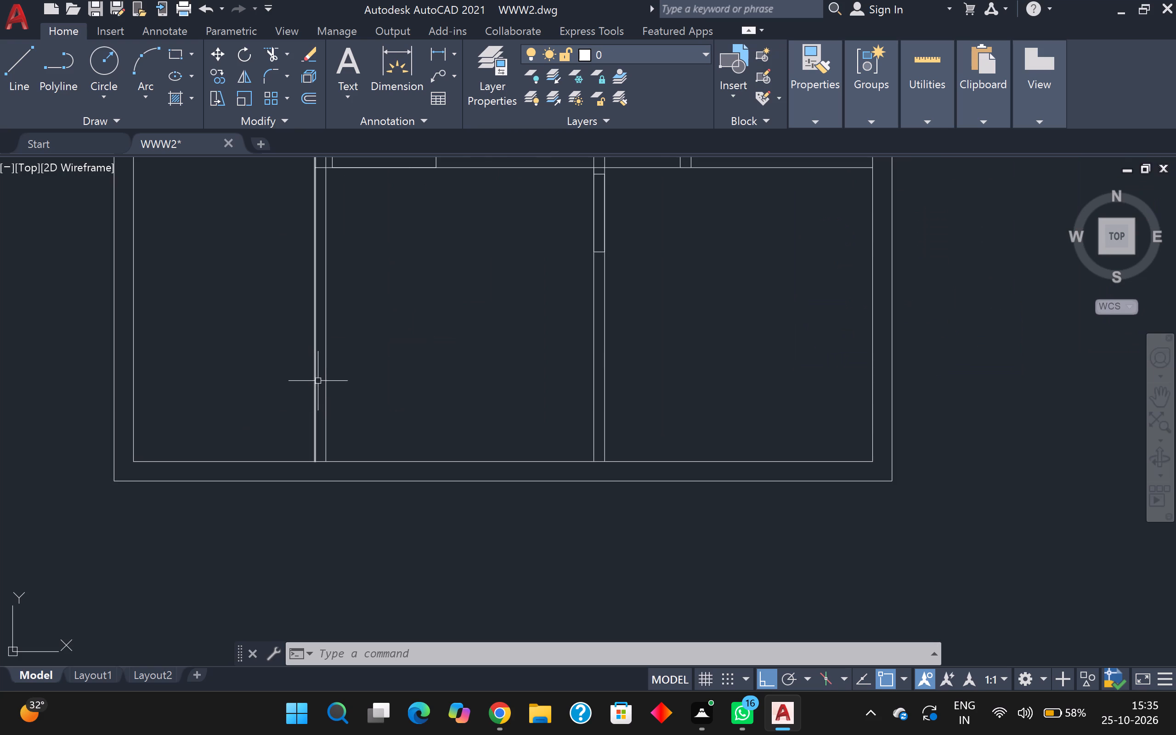
pyautogui.scroll(-2, 409, 361)
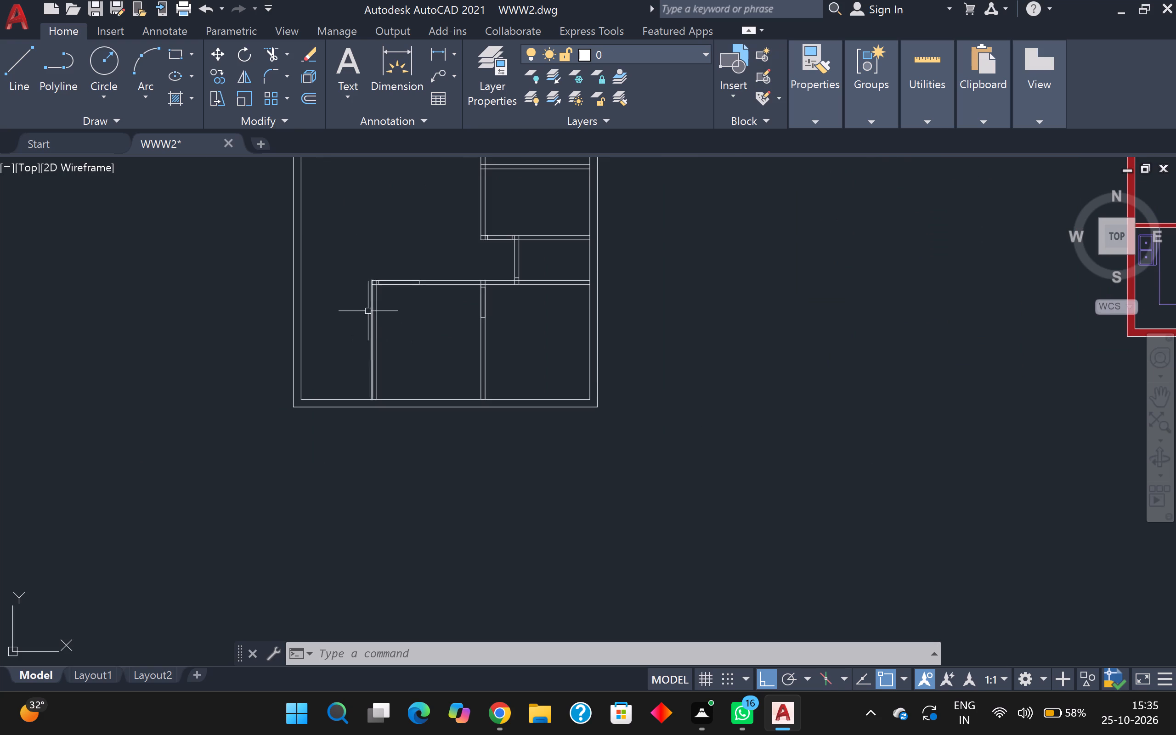
pyautogui.scroll(4, 367, 304)
pyautogui.scroll(-3, 373, 299)
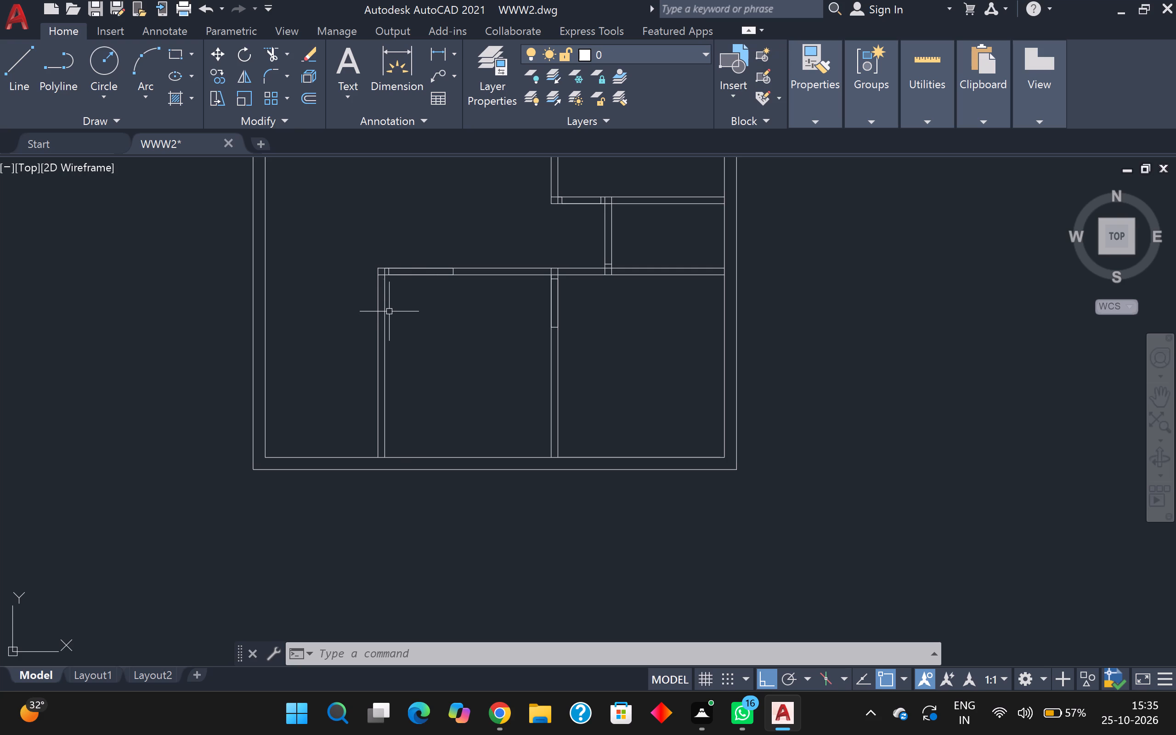
pyautogui.click(382, 307)
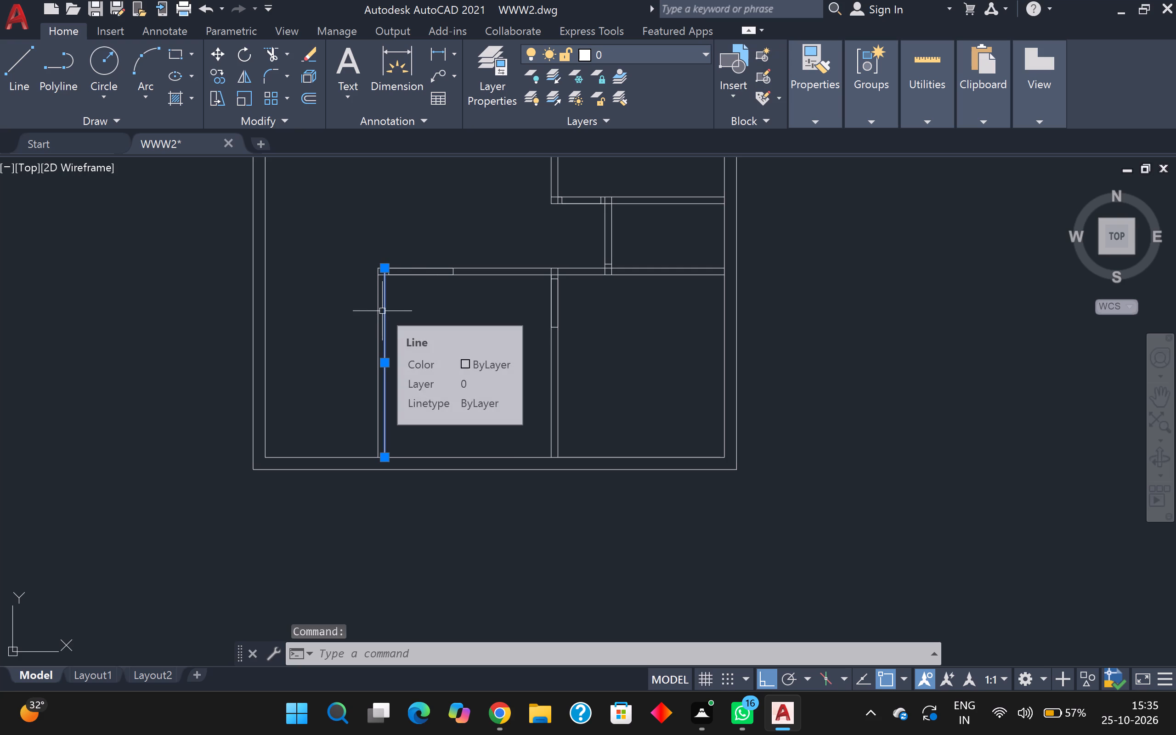
pyautogui.press('Delete')
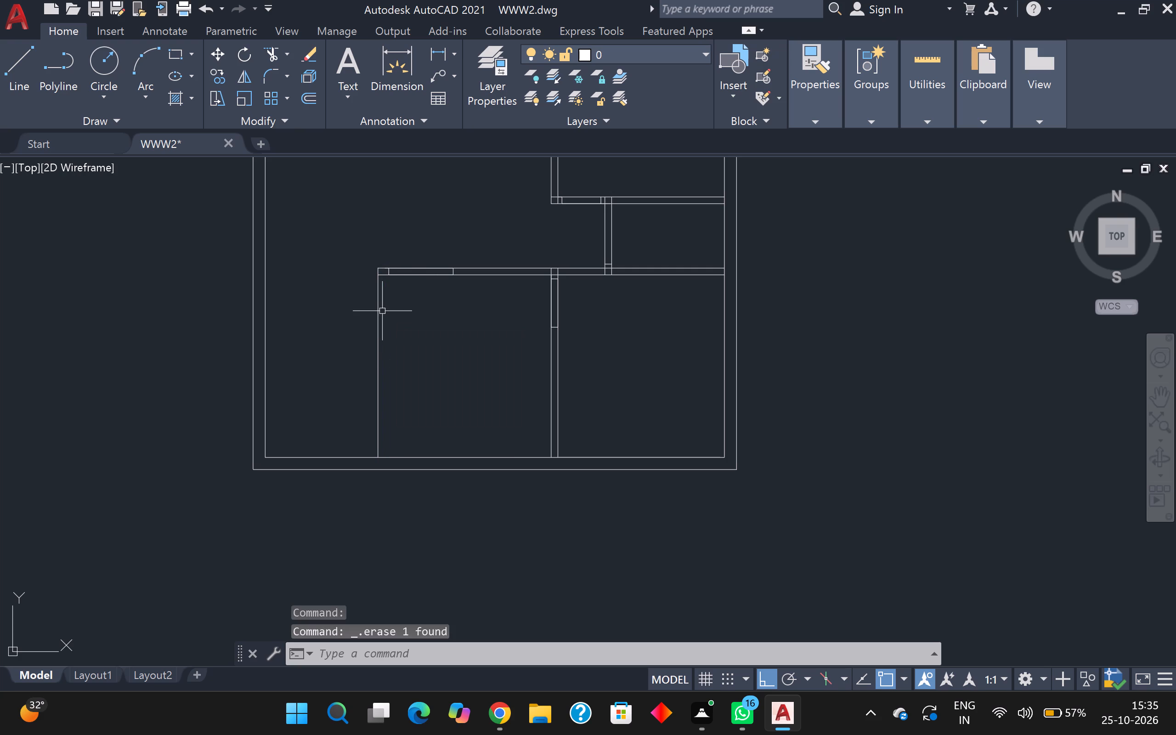
# Offset the outer face line of the bottom-left room's left wall 9" toward the room's interior.
pyautogui.press('o')
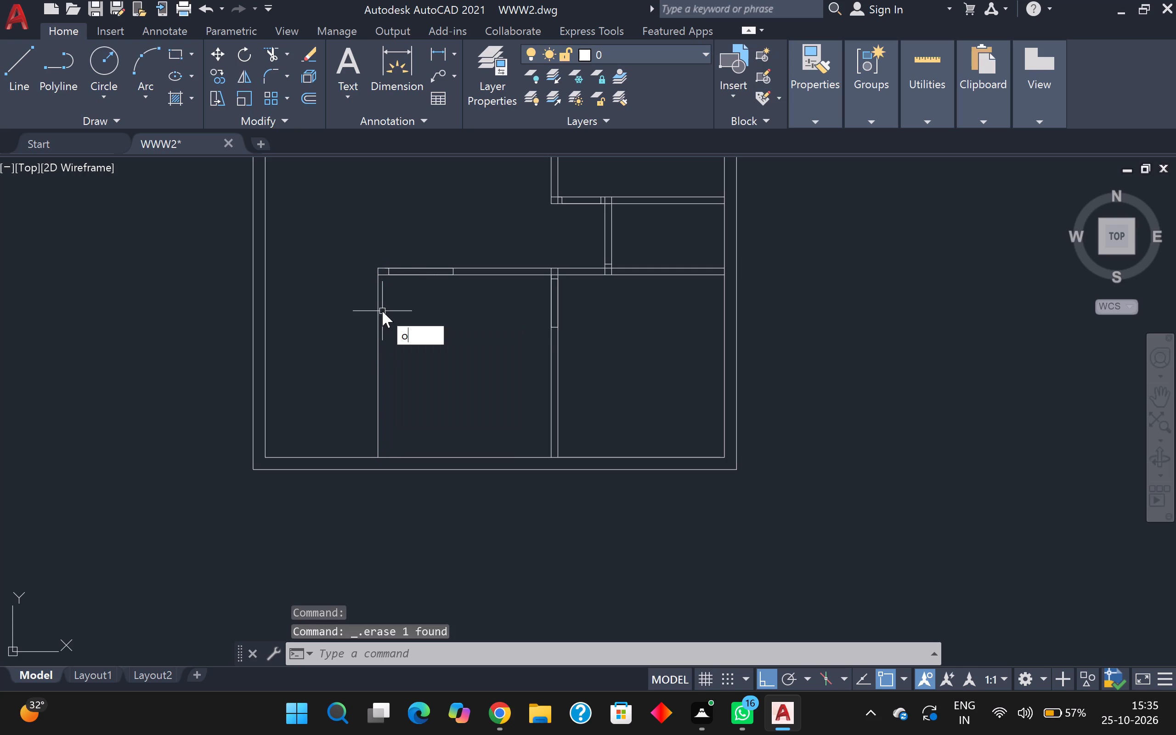
pyautogui.press('Return')
pyautogui.press('Return')
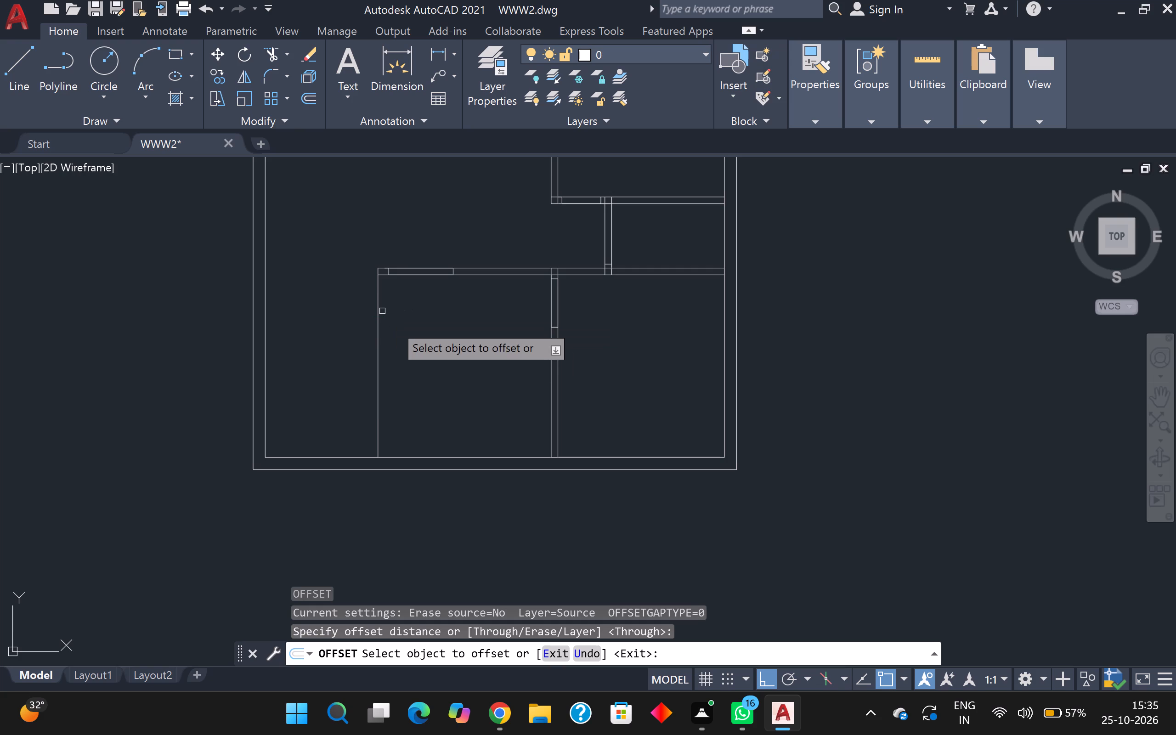
pyautogui.click(378, 386)
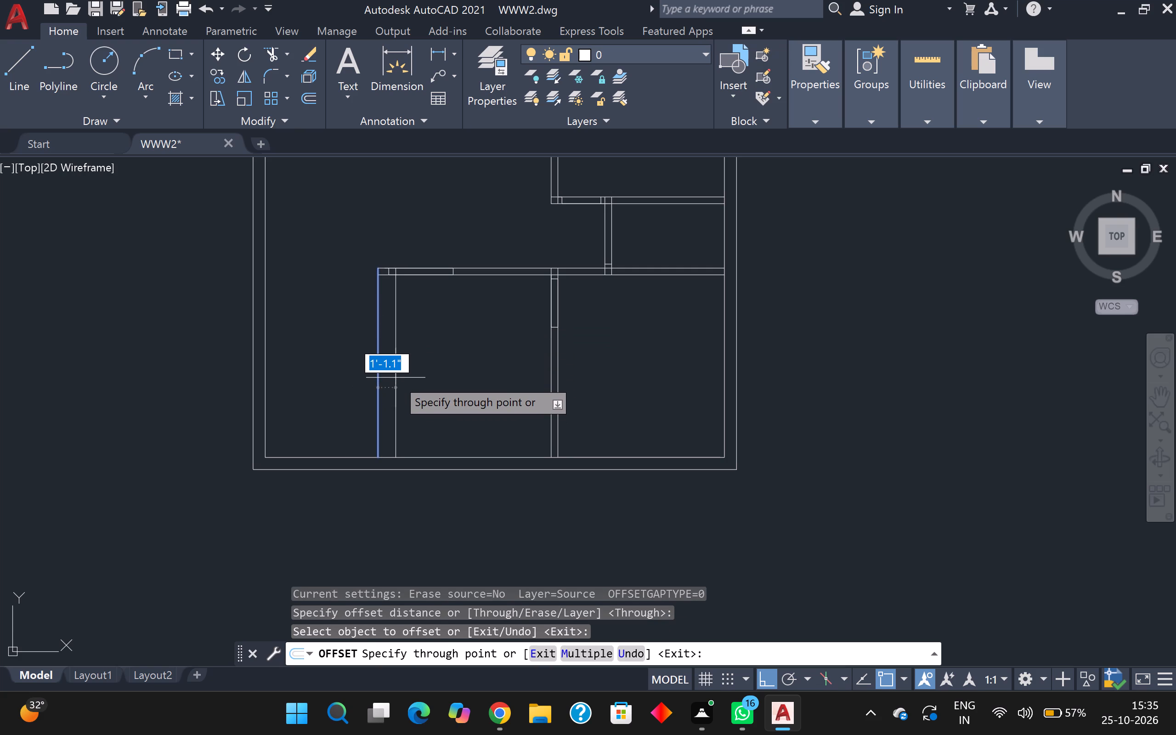
pyautogui.press('9')
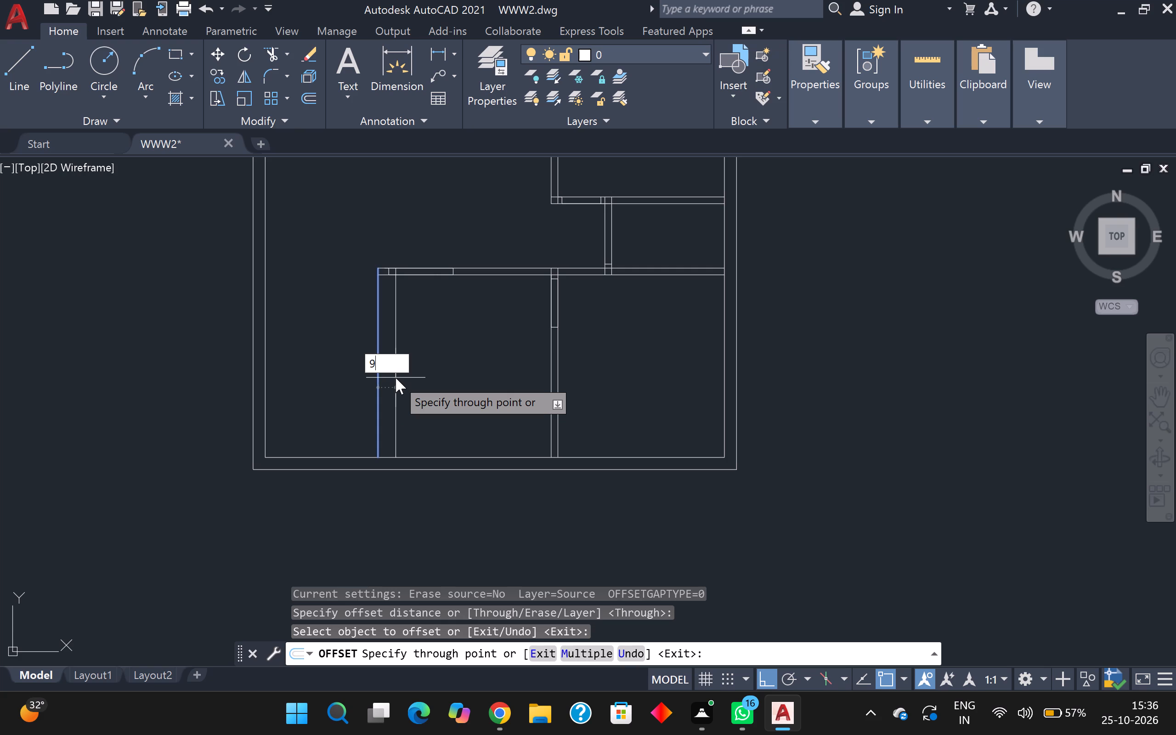
pyautogui.press('Return')
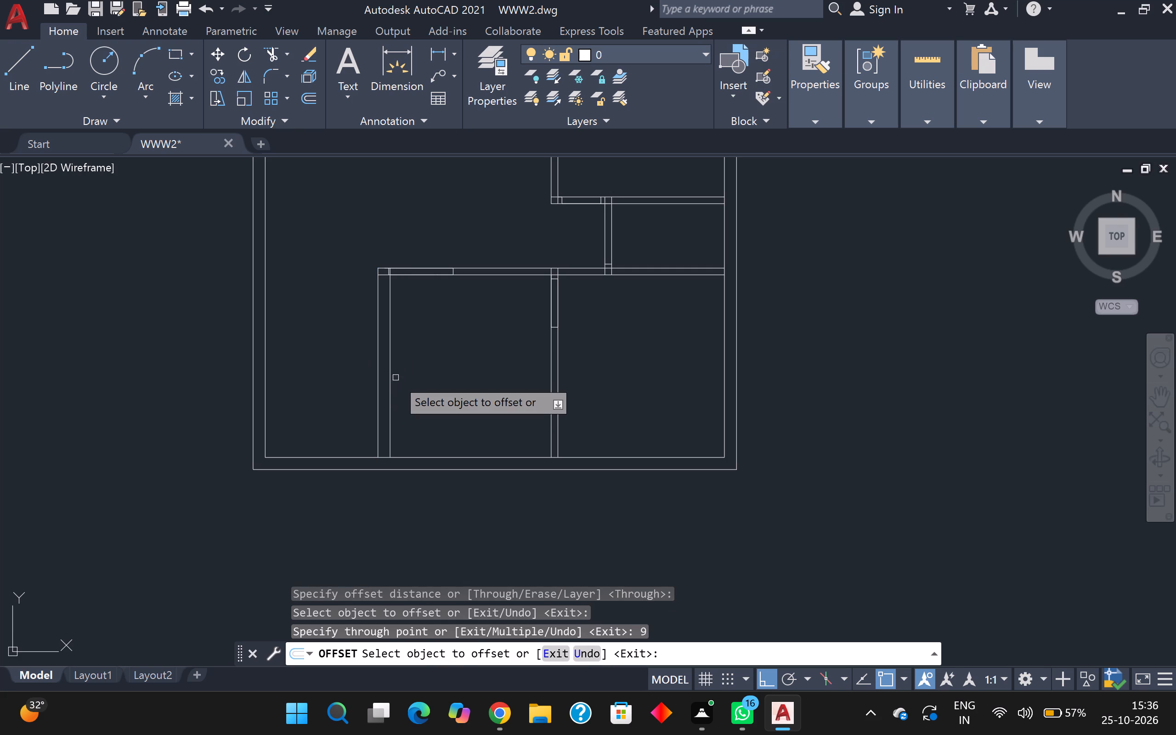
# Extend the offset wall line down to the outer line of the house's bottom wall.
pyautogui.scroll(1, 460, 389)
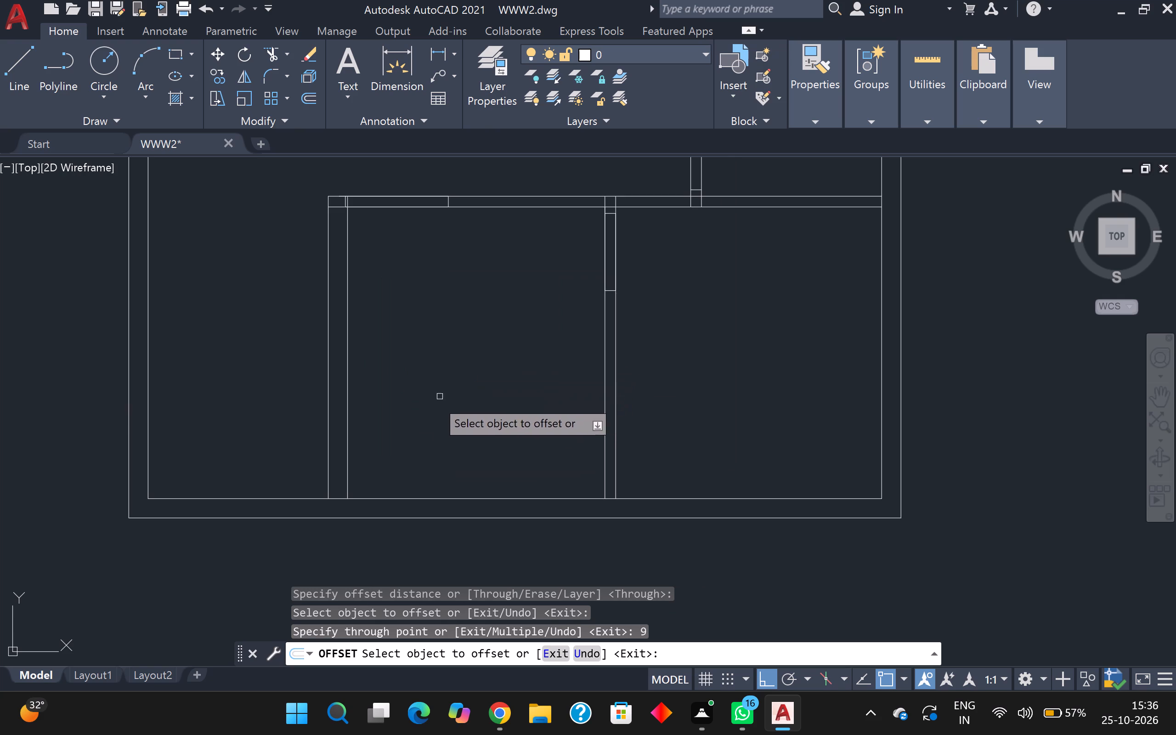
pyautogui.scroll(1, 323, 542)
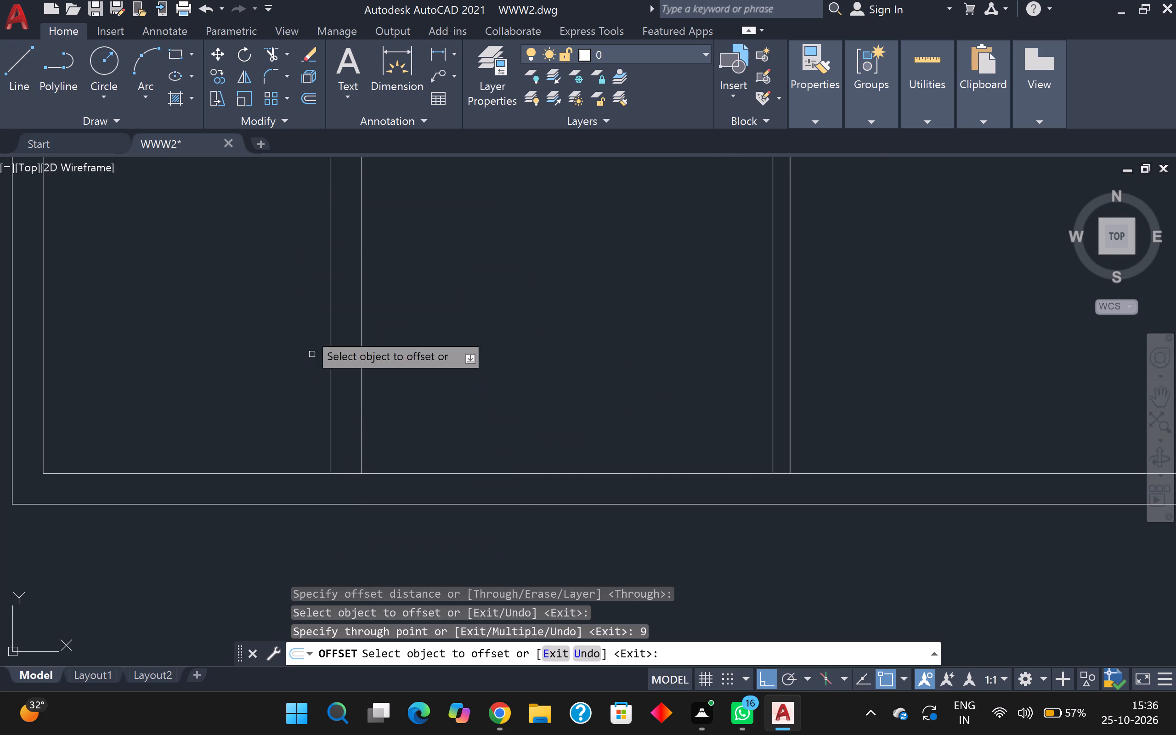
pyautogui.click(274, 64)
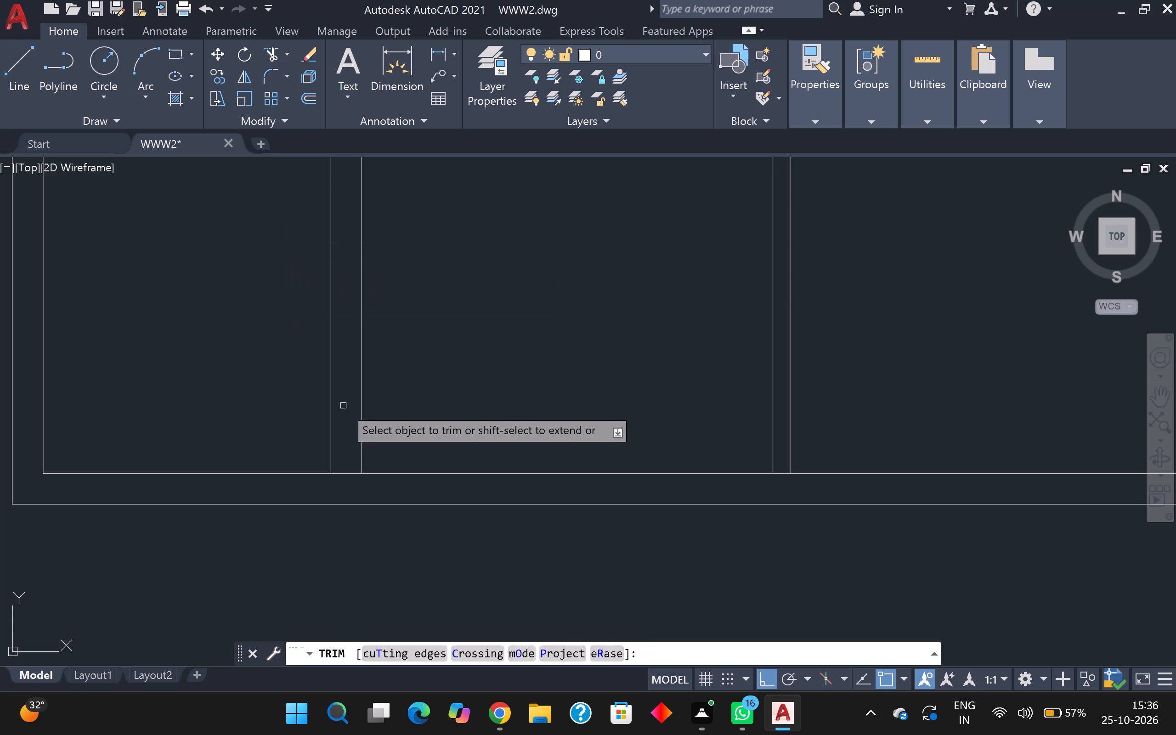
pyautogui.keyDown('shift'); pyautogui.click(364, 424); pyautogui.keyUp('shift')
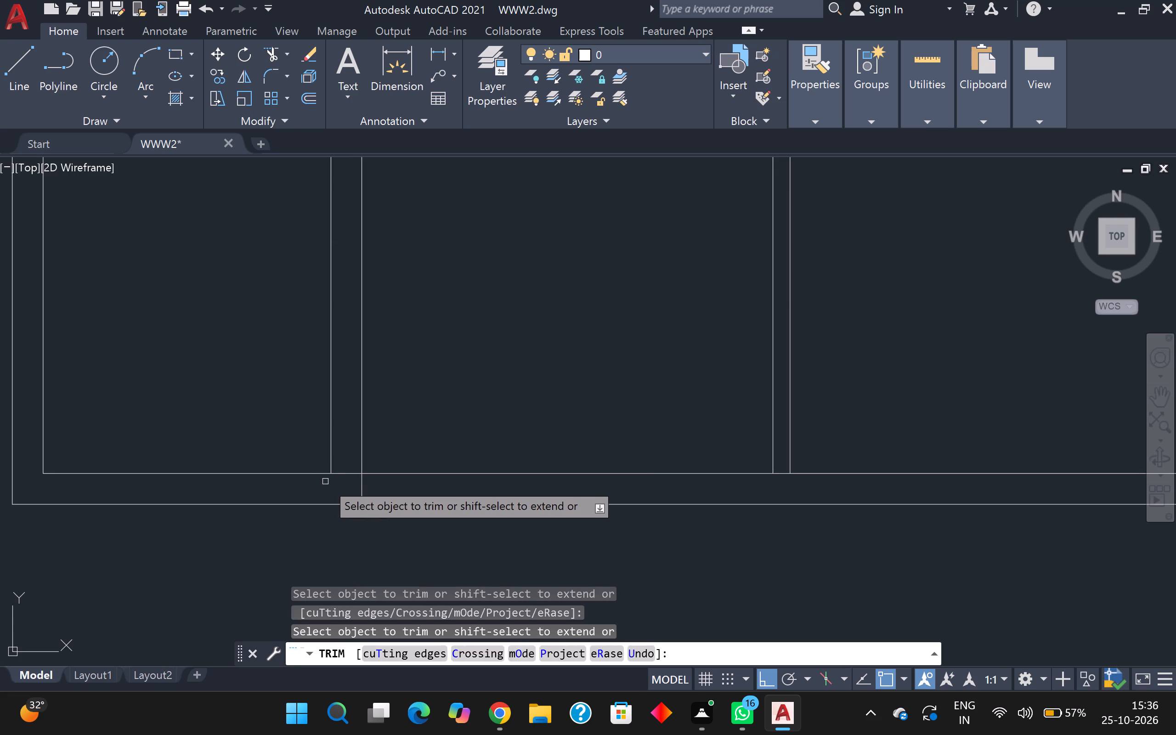
# Trim the bottom wall's inner line across the bottom-left room's left wall and across the partition between the two bottom rooms.
pyautogui.scroll(2, 334, 479)
pyautogui.click(345, 473)
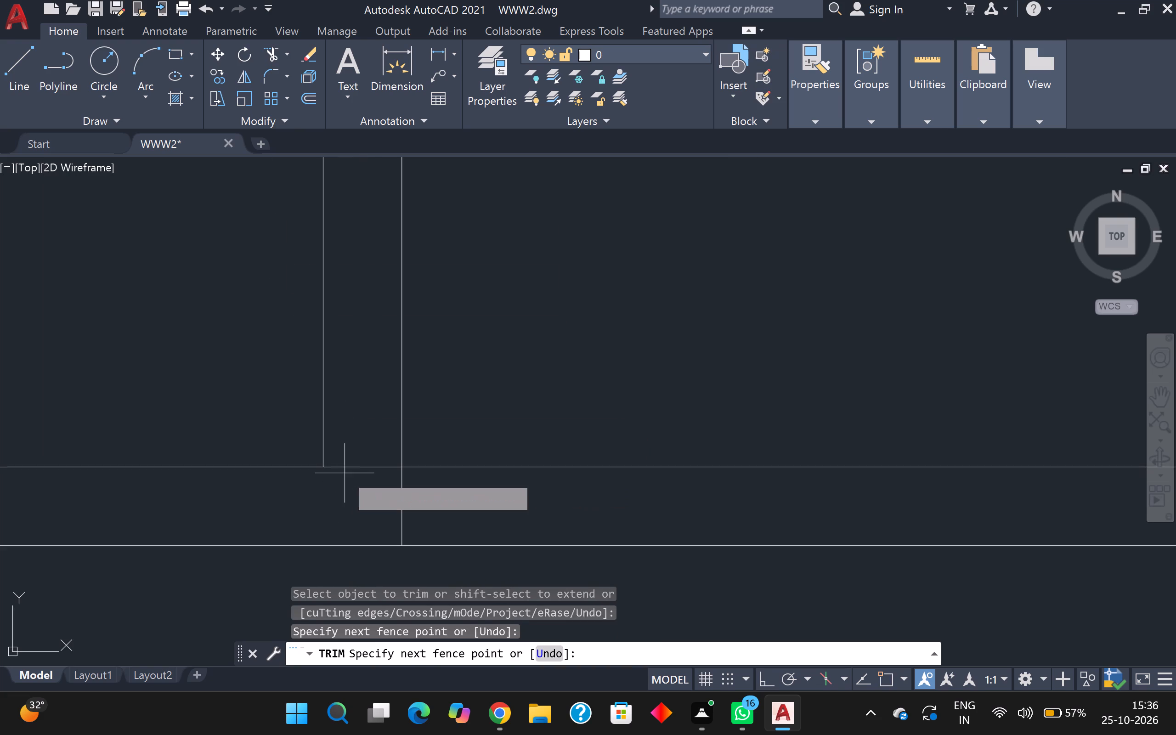
pyautogui.click(366, 438)
pyautogui.scroll(-4, 366, 438)
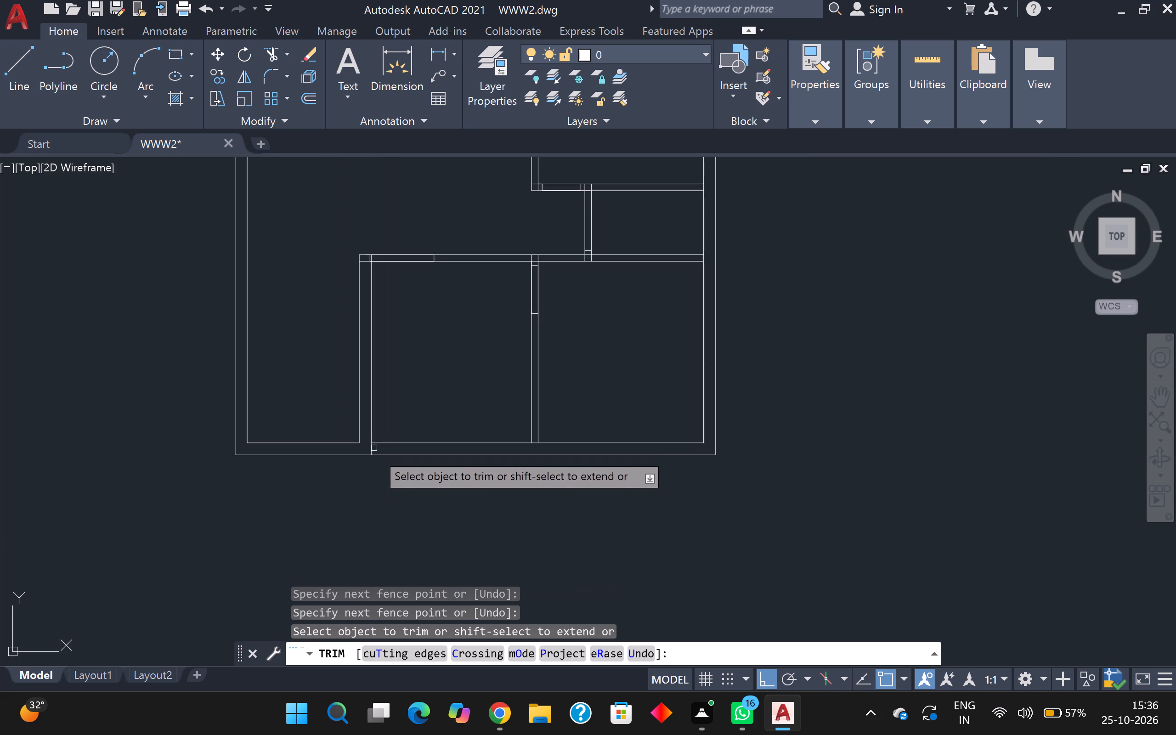
pyautogui.moveTo(390, 480); pyautogui.dragTo(304, 462, button='middle')
pyautogui.scroll(2, 448, 446)
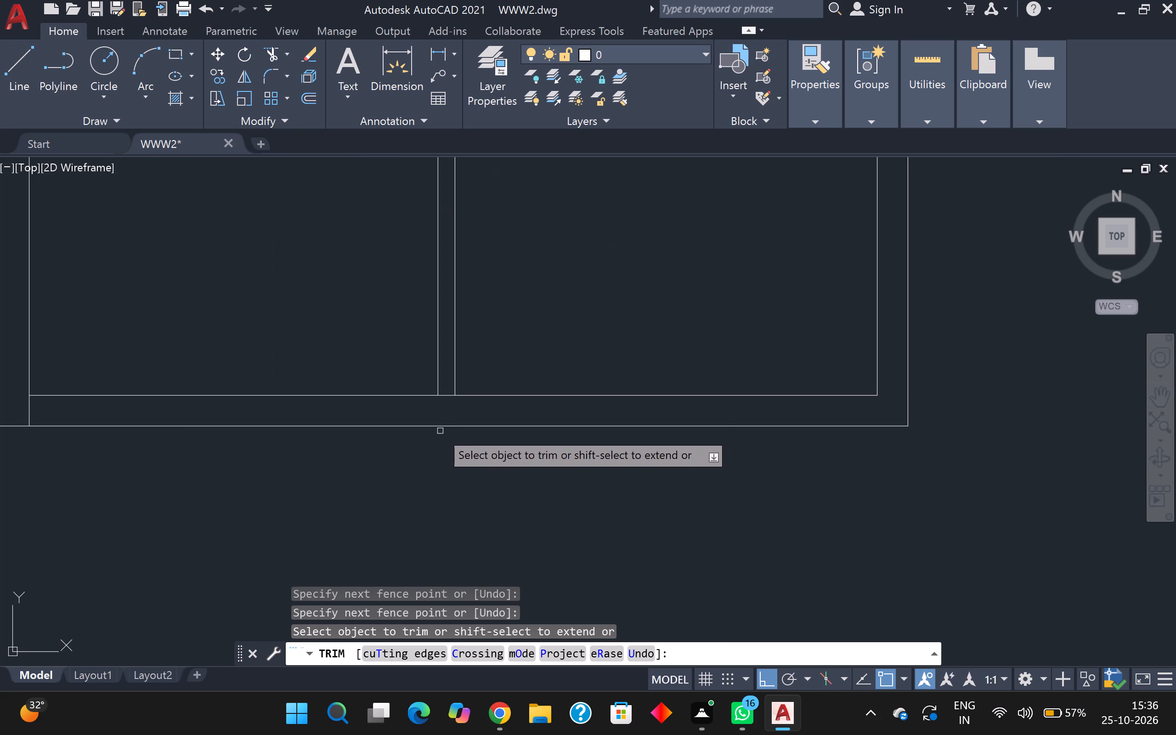
pyautogui.scroll(2, 439, 399)
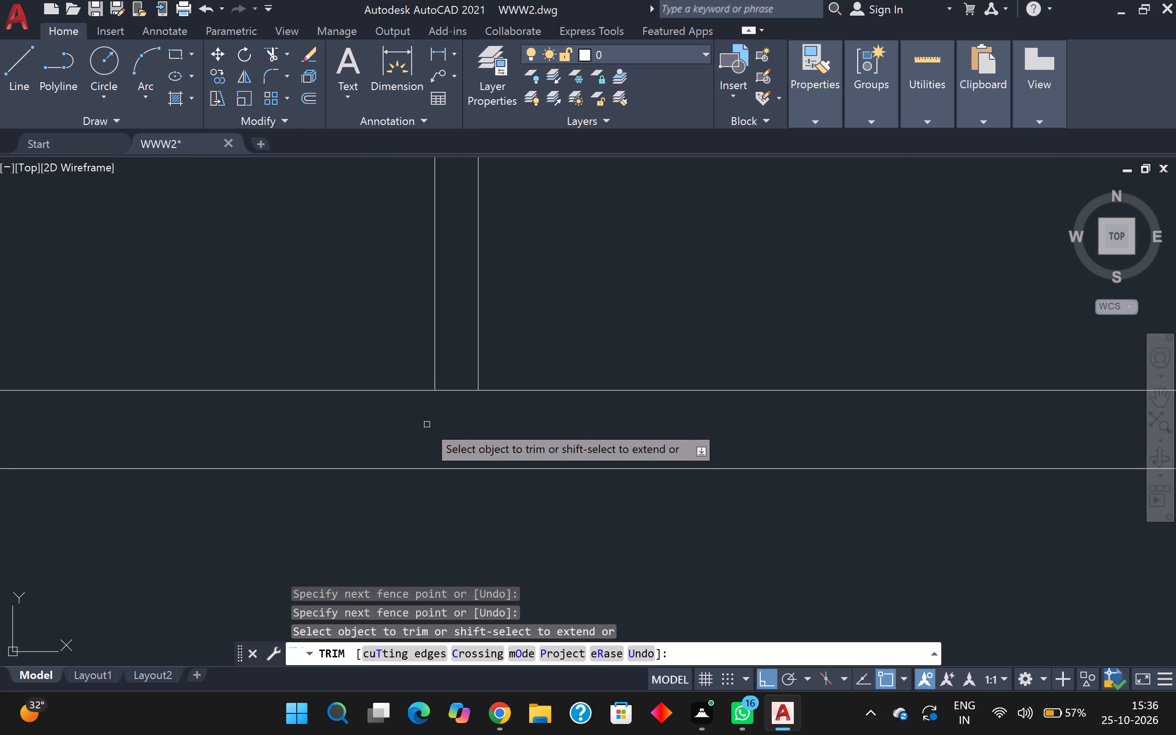
pyautogui.click(467, 406)
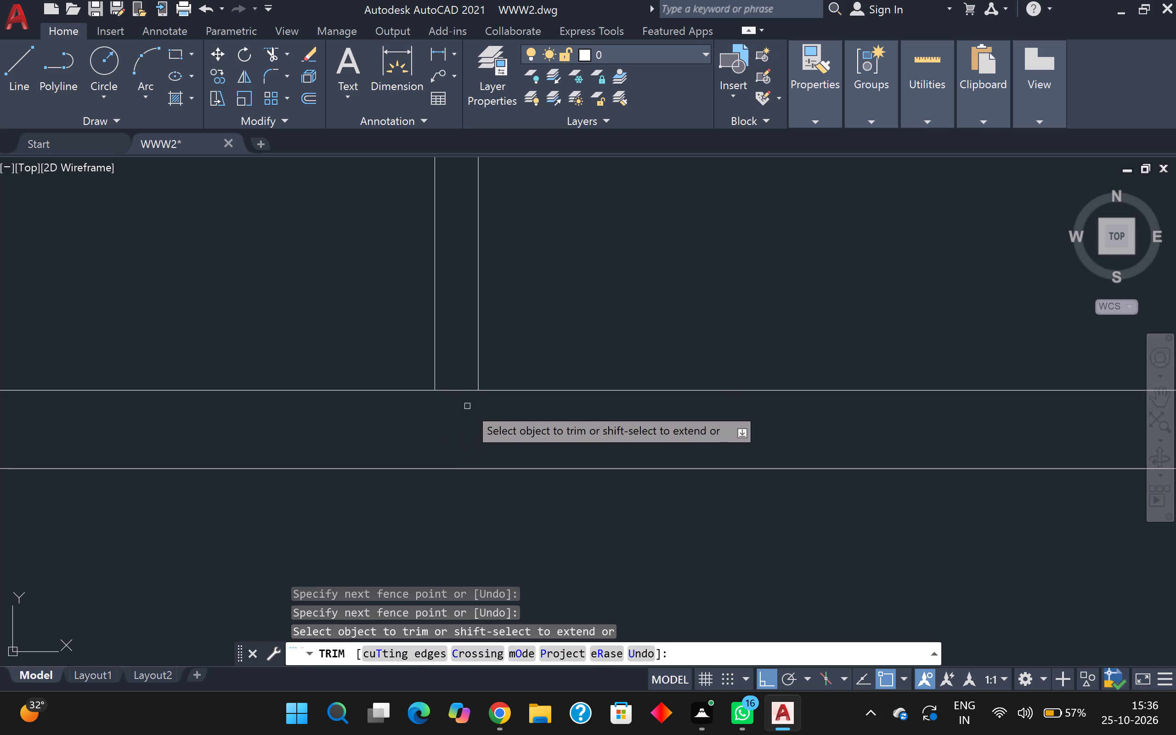
pyautogui.click(464, 379)
pyautogui.scroll(-2, 465, 379)
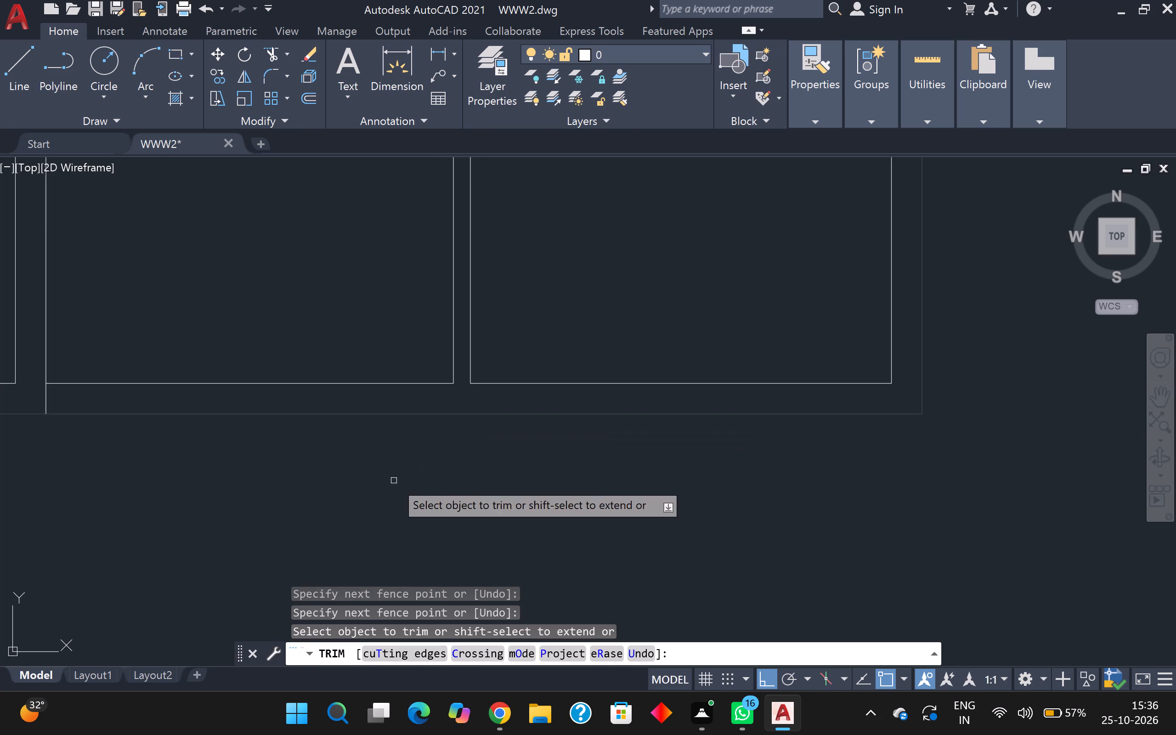
pyautogui.scroll(-2, 349, 461)
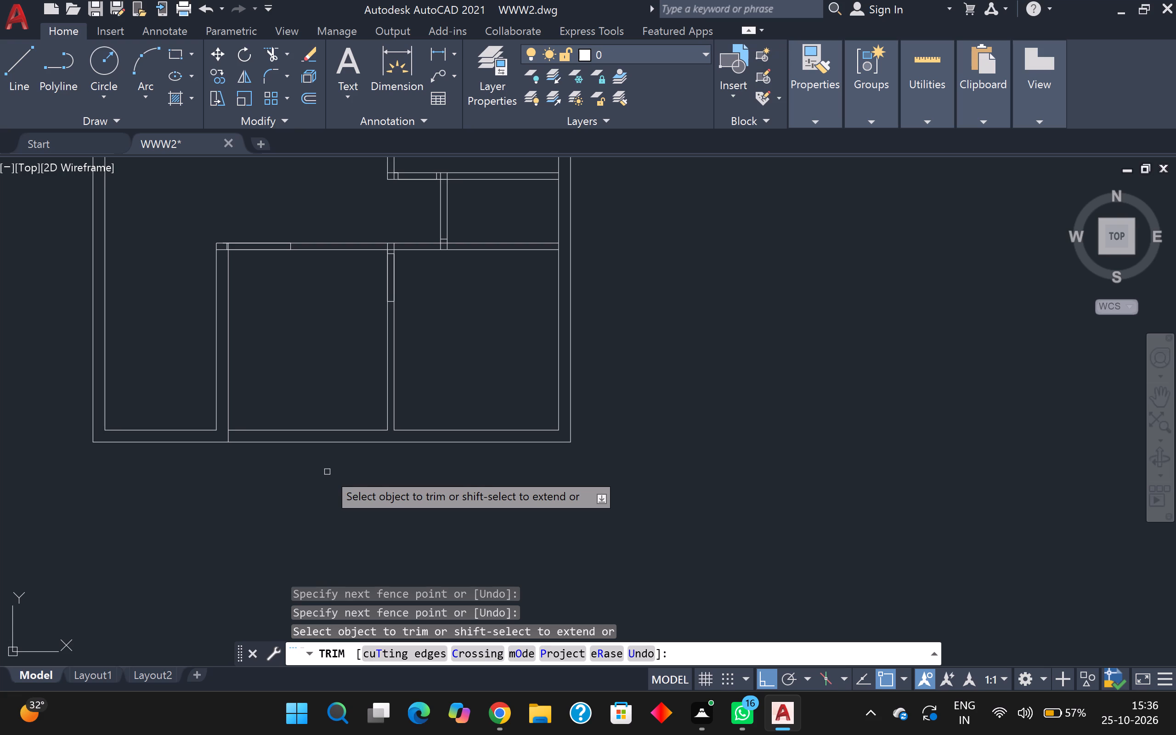
pyautogui.scroll(-1, 327, 472)
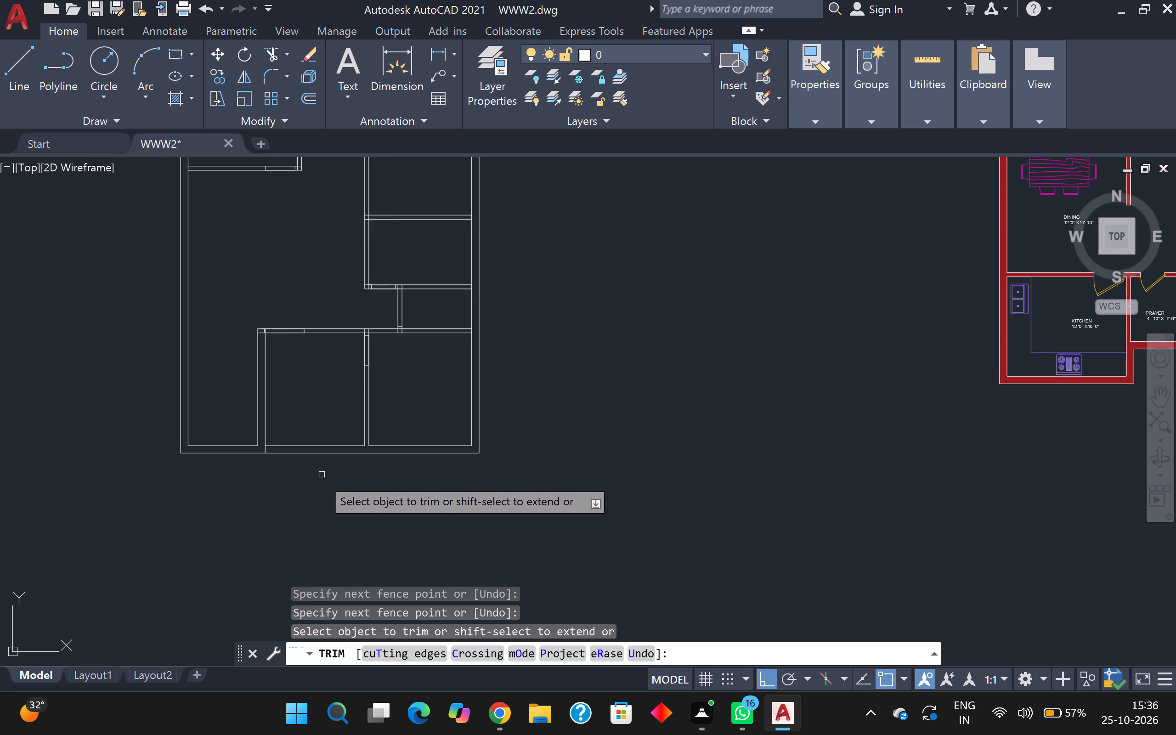
pyautogui.scroll(1, 309, 495)
pyautogui.scroll(1, 288, 457)
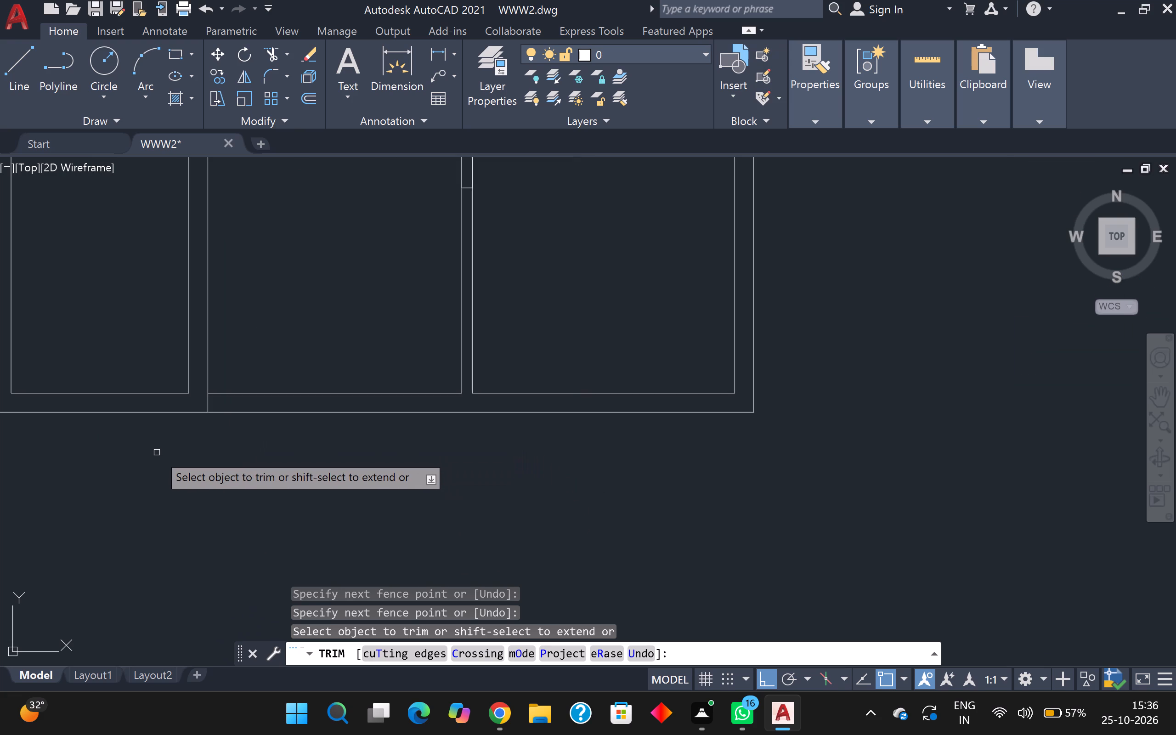
pyautogui.press('Escape')
# Draw the opening's first jamb line across the bottom wall, 3" from the inner face of the bottom-left room's left wall.
pyautogui.press('l')
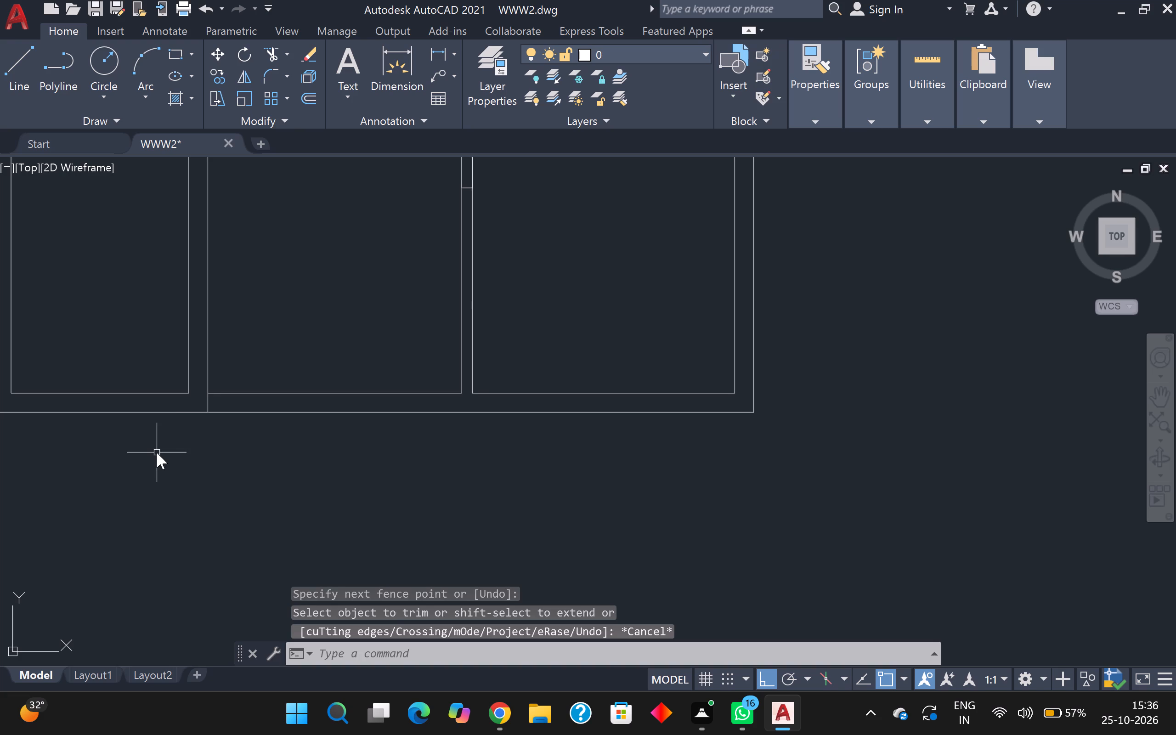
pyautogui.press('Return')
pyautogui.scroll(1, 176, 440)
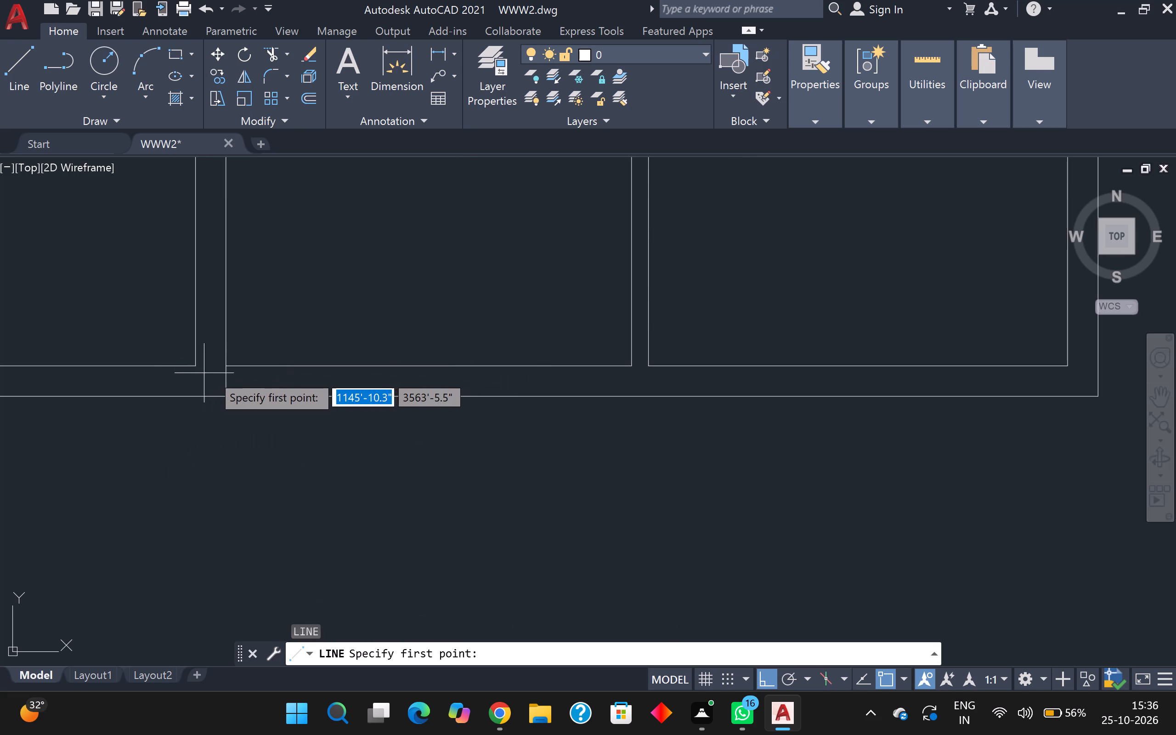
pyautogui.click(226, 368)
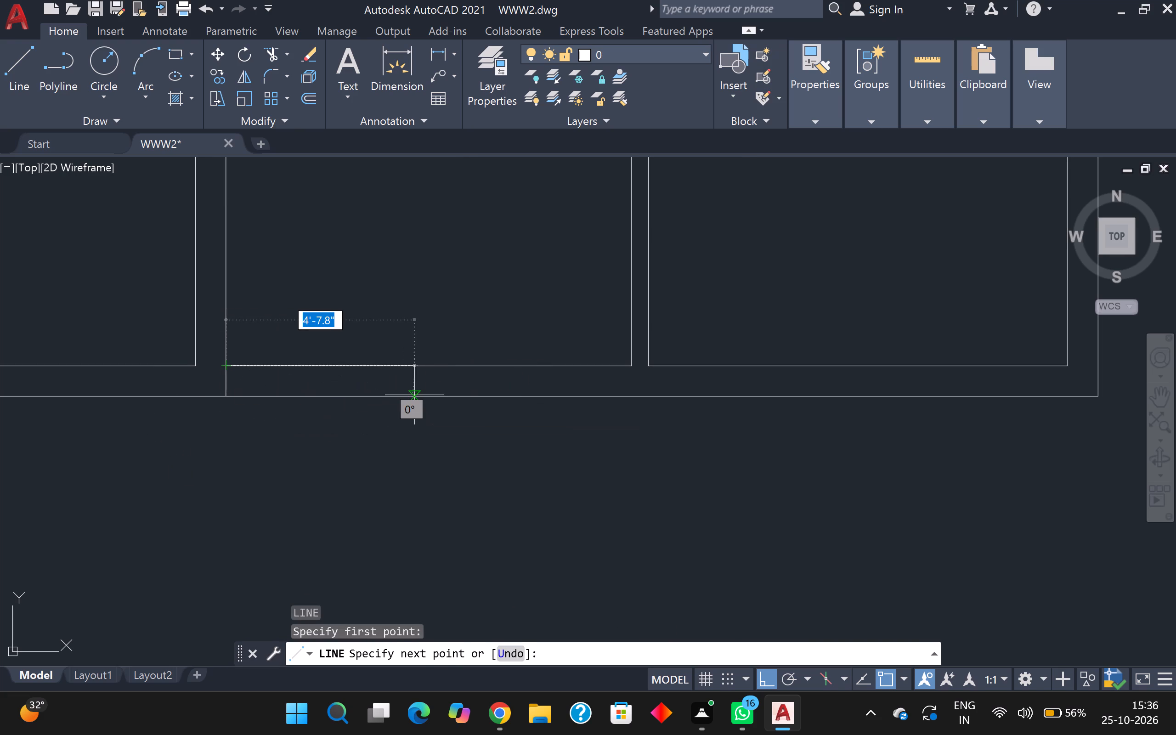
pyautogui.press('3')
pyautogui.press('Return')
pyautogui.scroll(3, 227, 502)
pyautogui.scroll(-1, 199, 354)
pyautogui.moveTo(199, 354); pyautogui.dragTo(190, 650, button='middle')
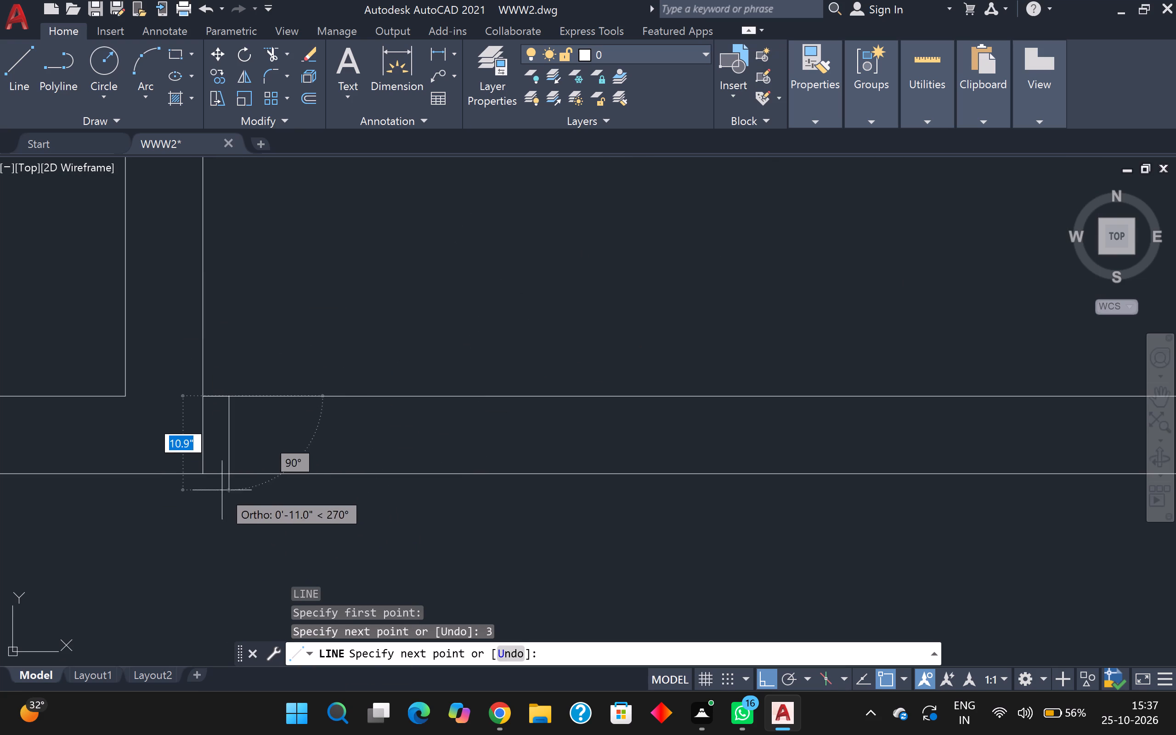
pyautogui.click(230, 469)
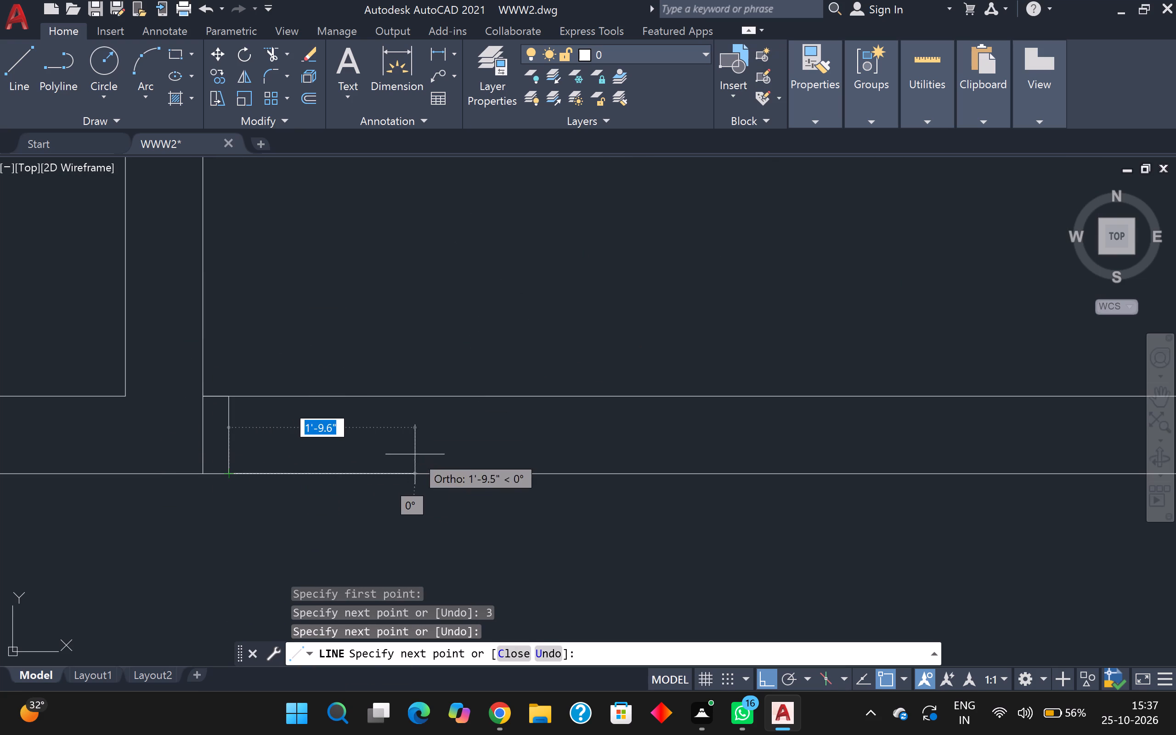
# Continue the line 5' along the bottom wall's outer line and draw the second jamb up to the wall's inner line.
pyautogui.write("5'")
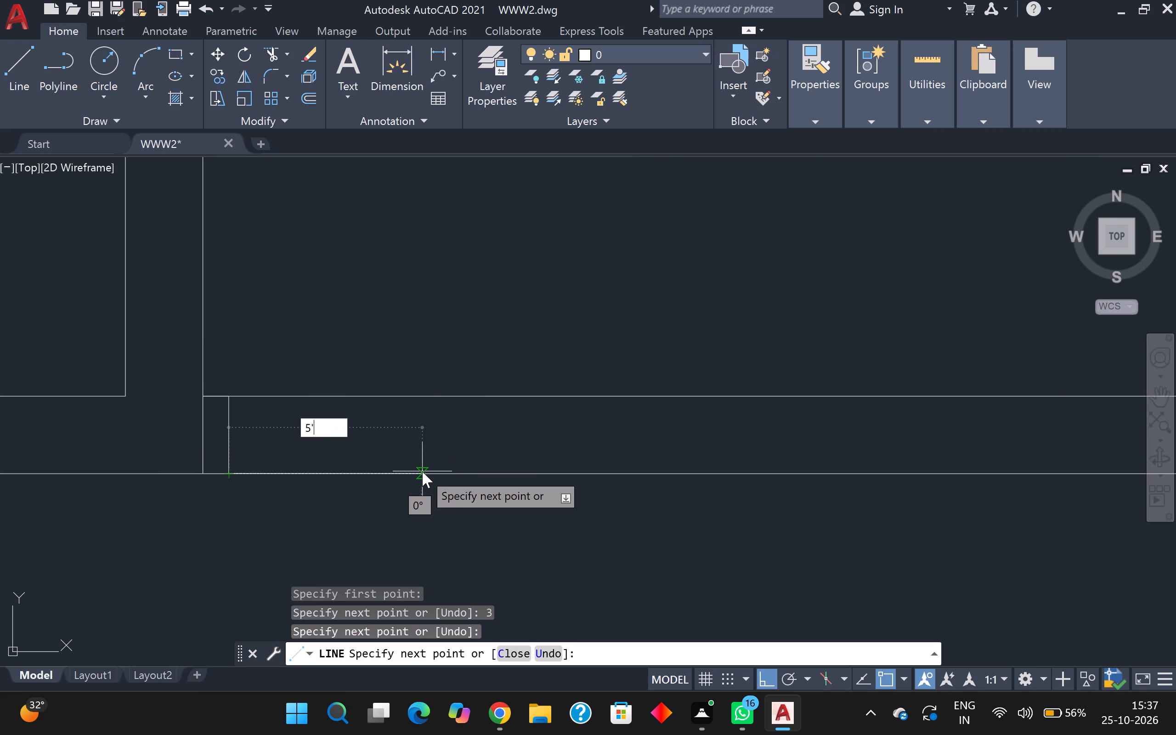
pyautogui.press('Return')
pyautogui.scroll(-2, 458, 359)
pyautogui.scroll(2, 574, 390)
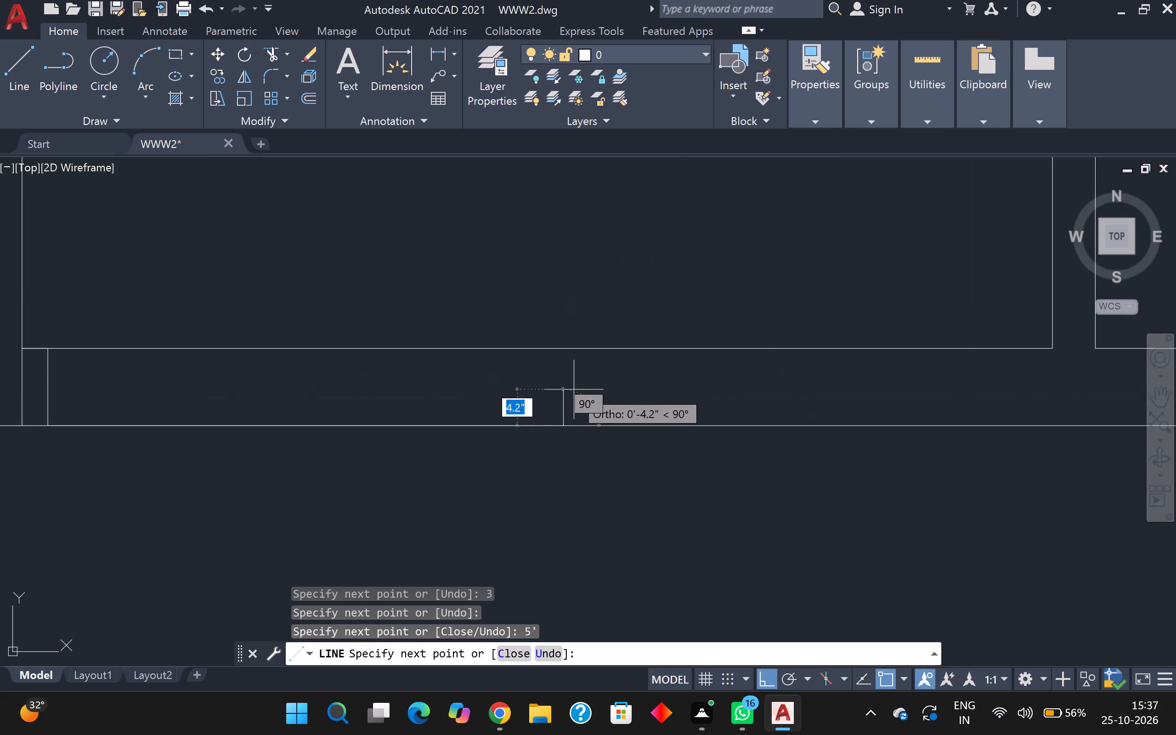
pyautogui.scroll(2, 563, 350)
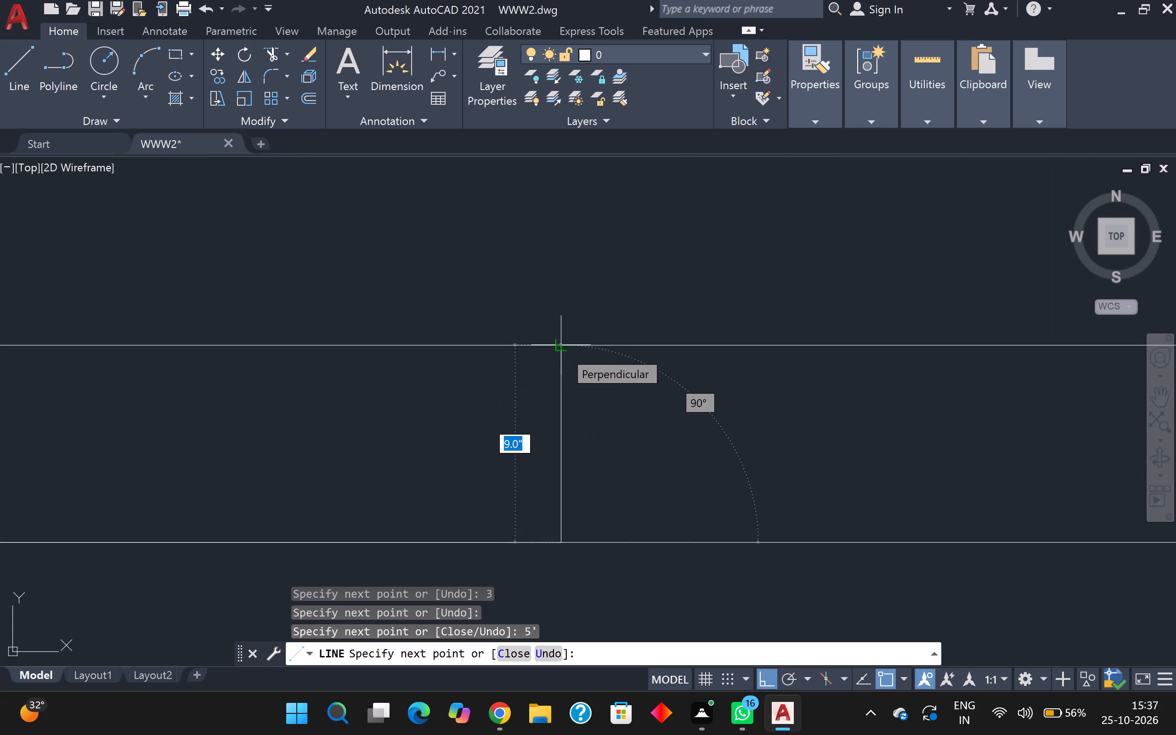
pyautogui.click(563, 350)
pyautogui.scroll(-2, 563, 347)
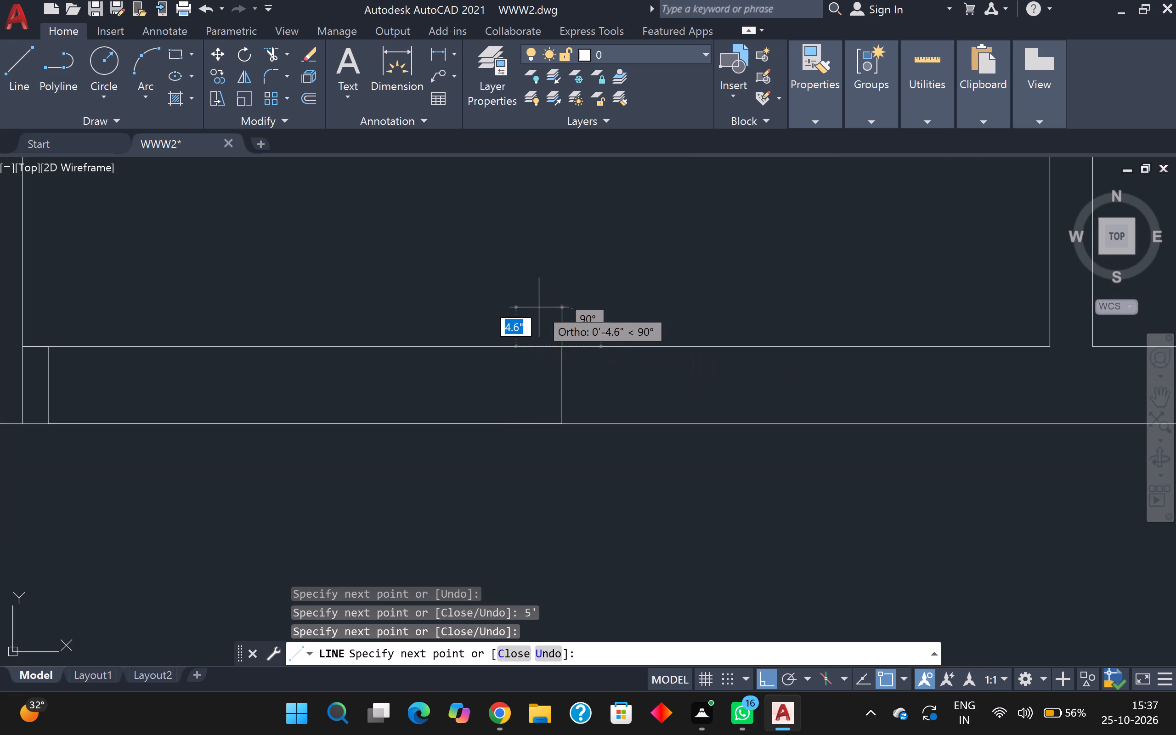
pyautogui.press('Escape')
# Trim the bottom wall's inner and outer lines between the two jambs to open the 5' gap.
pyautogui.scroll(-2, 539, 307)
pyautogui.click(283, 63)
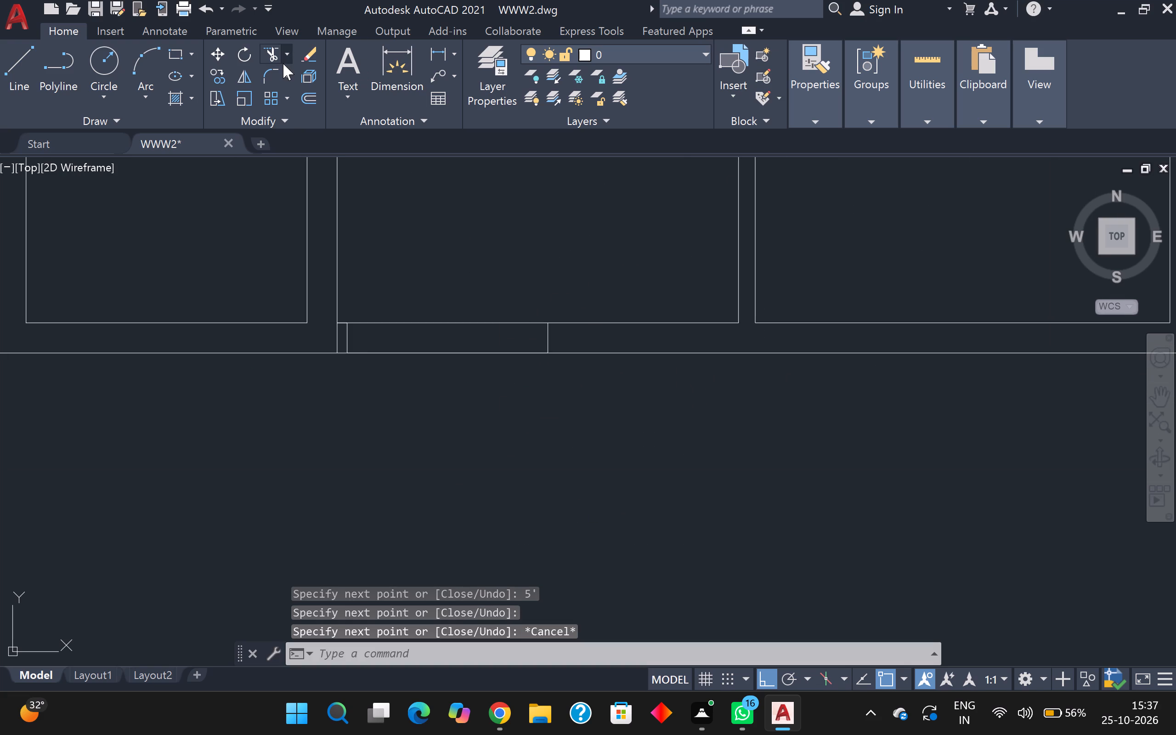
pyautogui.click(499, 238)
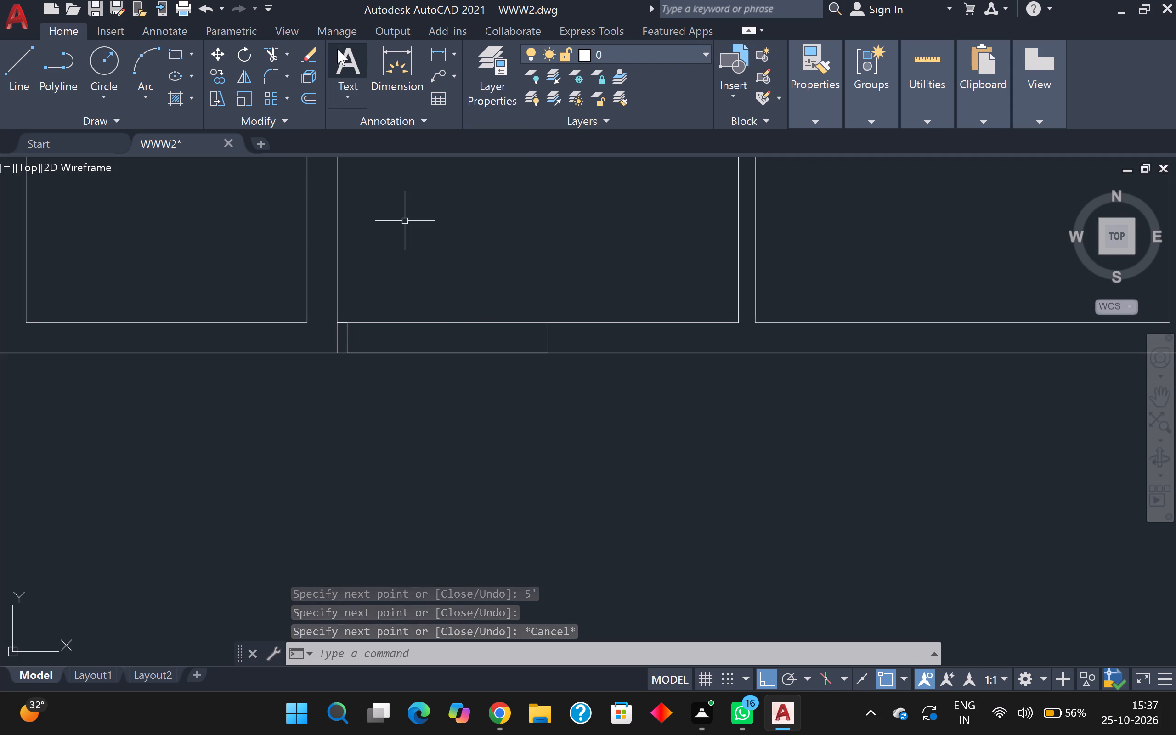
pyautogui.click(273, 54)
pyautogui.click(418, 262)
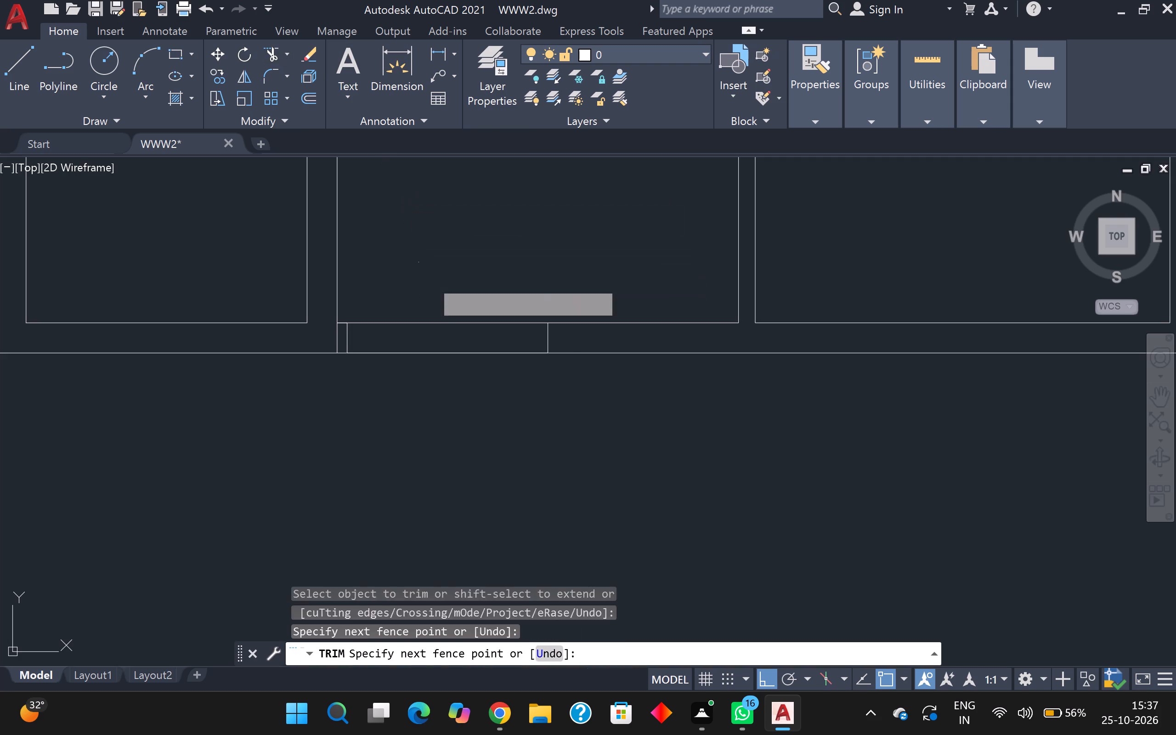
pyautogui.click(424, 398)
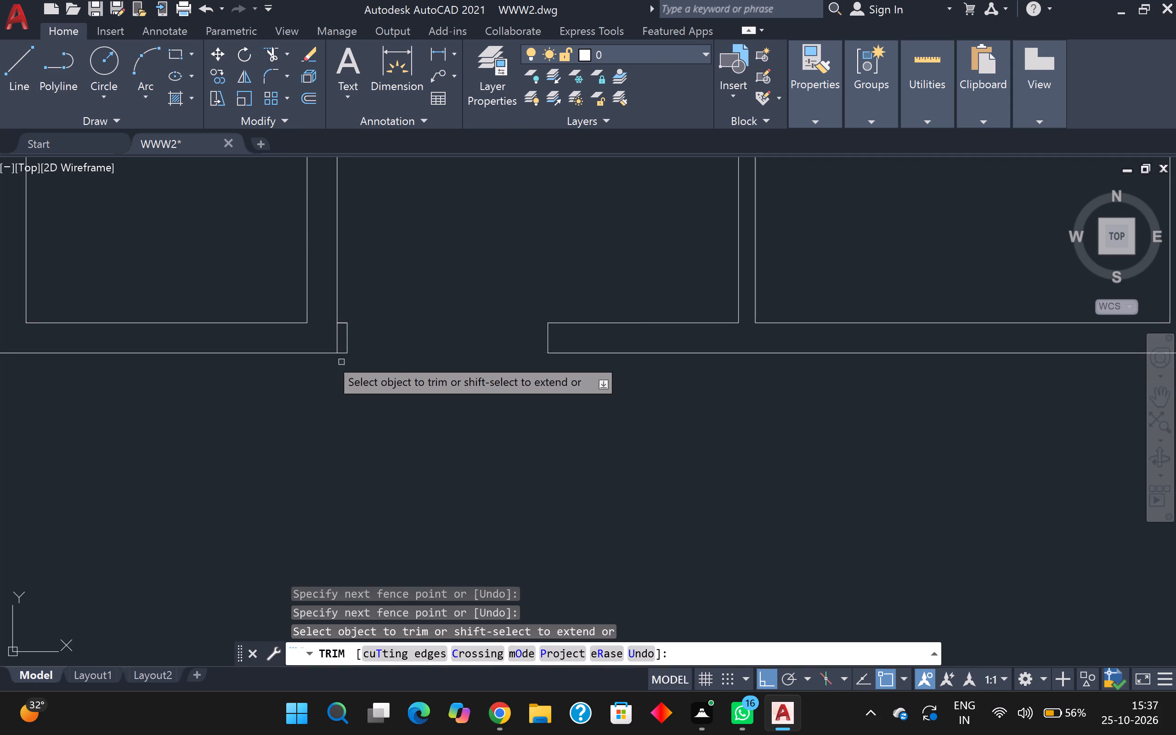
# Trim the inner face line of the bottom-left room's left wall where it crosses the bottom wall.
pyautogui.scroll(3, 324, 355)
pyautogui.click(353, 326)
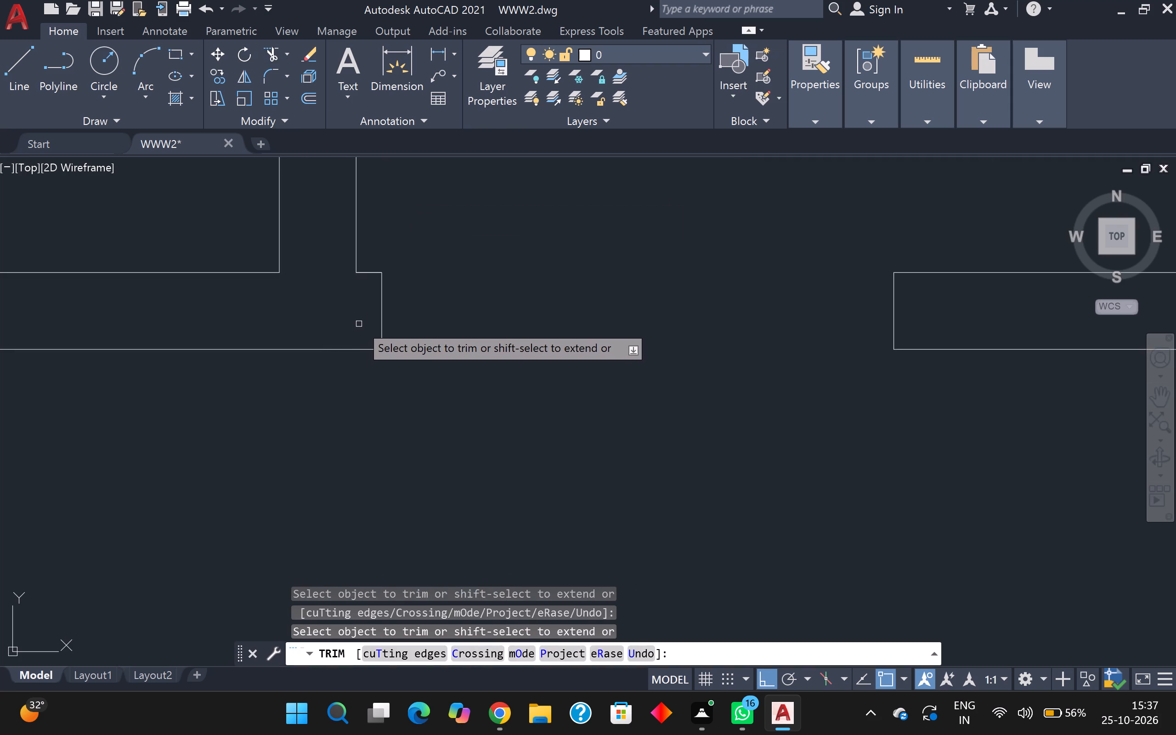
# Examine the new opening in the bottom wall and the short wall stub beside the bottom-left room's left wall.
pyautogui.scroll(-3, 360, 323)
pyautogui.moveTo(413, 328); pyautogui.dragTo(300, 346, button='middle')
pyautogui.scroll(-3, 300, 346)
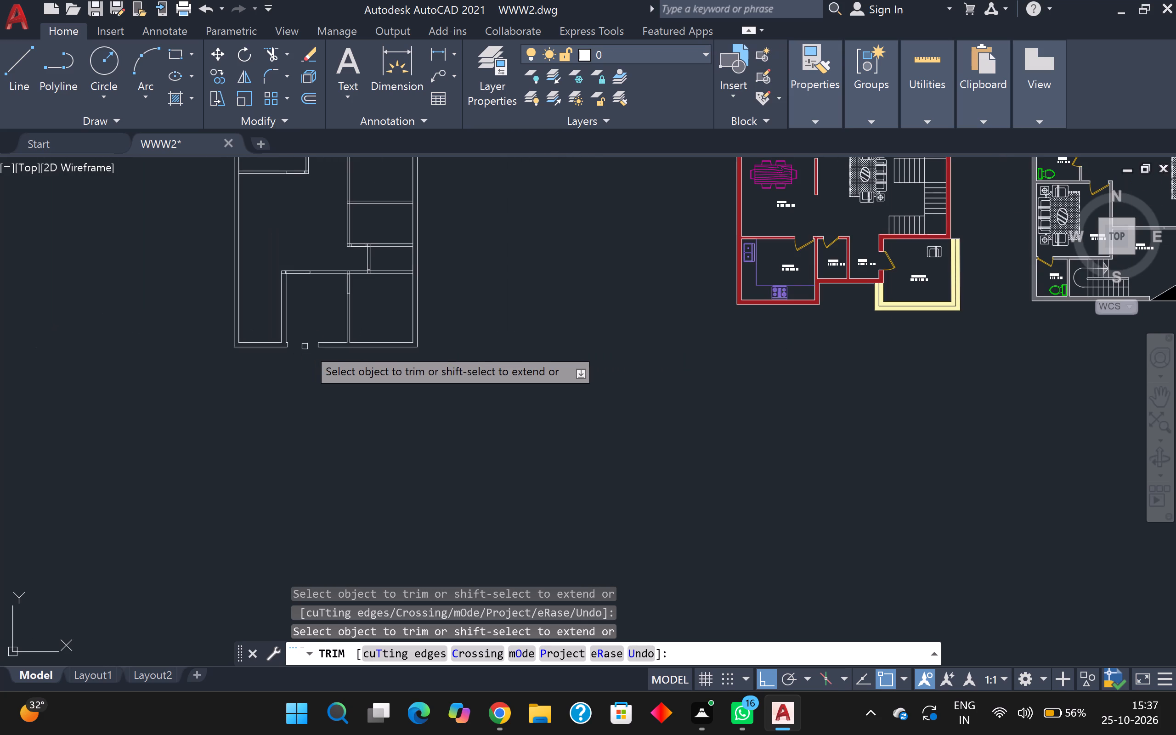
pyautogui.scroll(1, 310, 361)
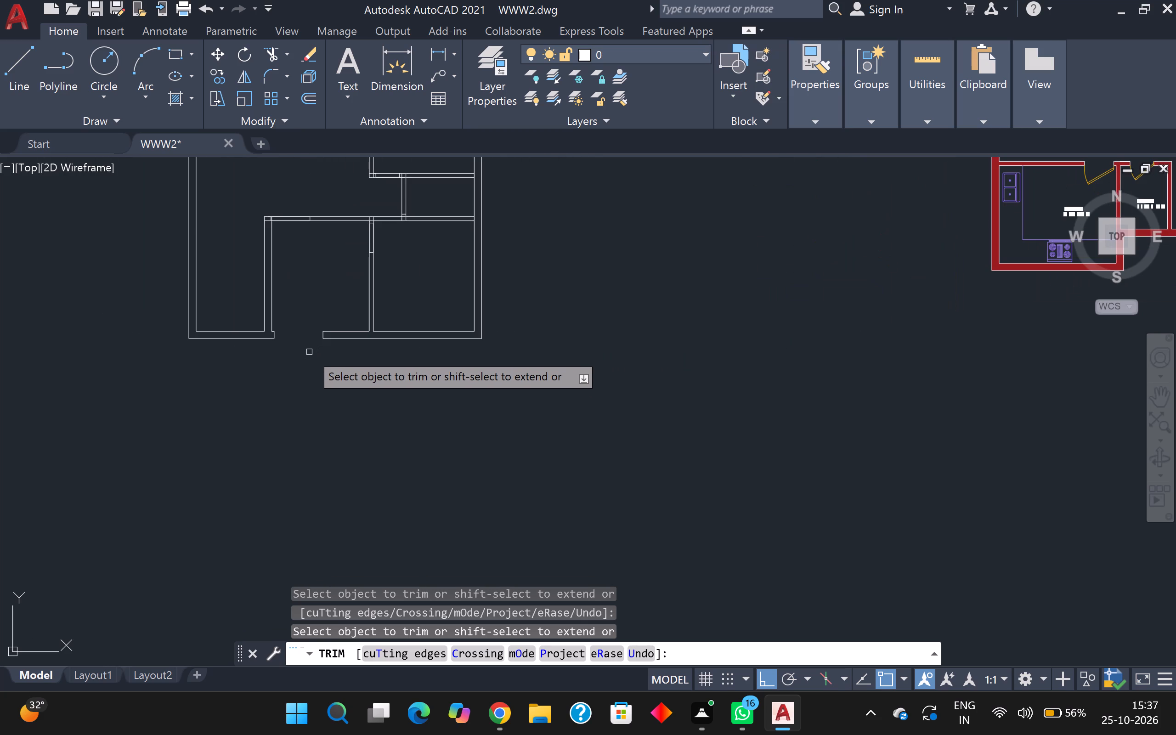
pyautogui.scroll(2, 311, 352)
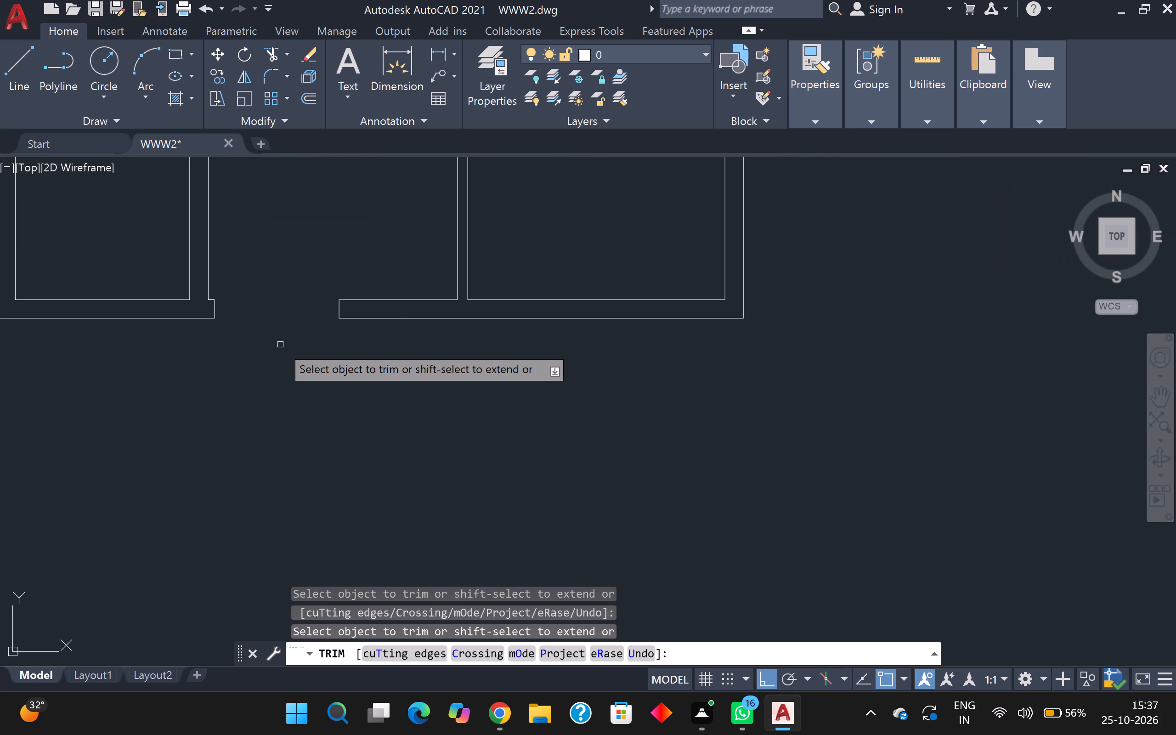
pyautogui.scroll(1, 280, 341)
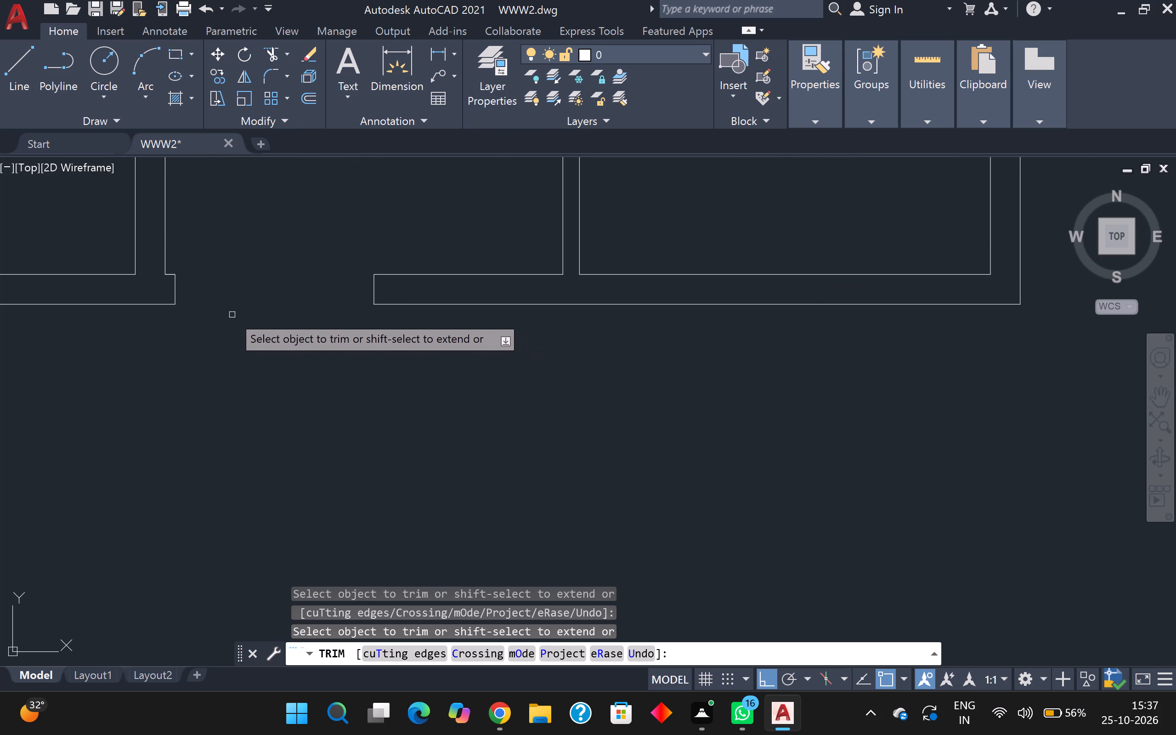
pyautogui.scroll(-1, 207, 304)
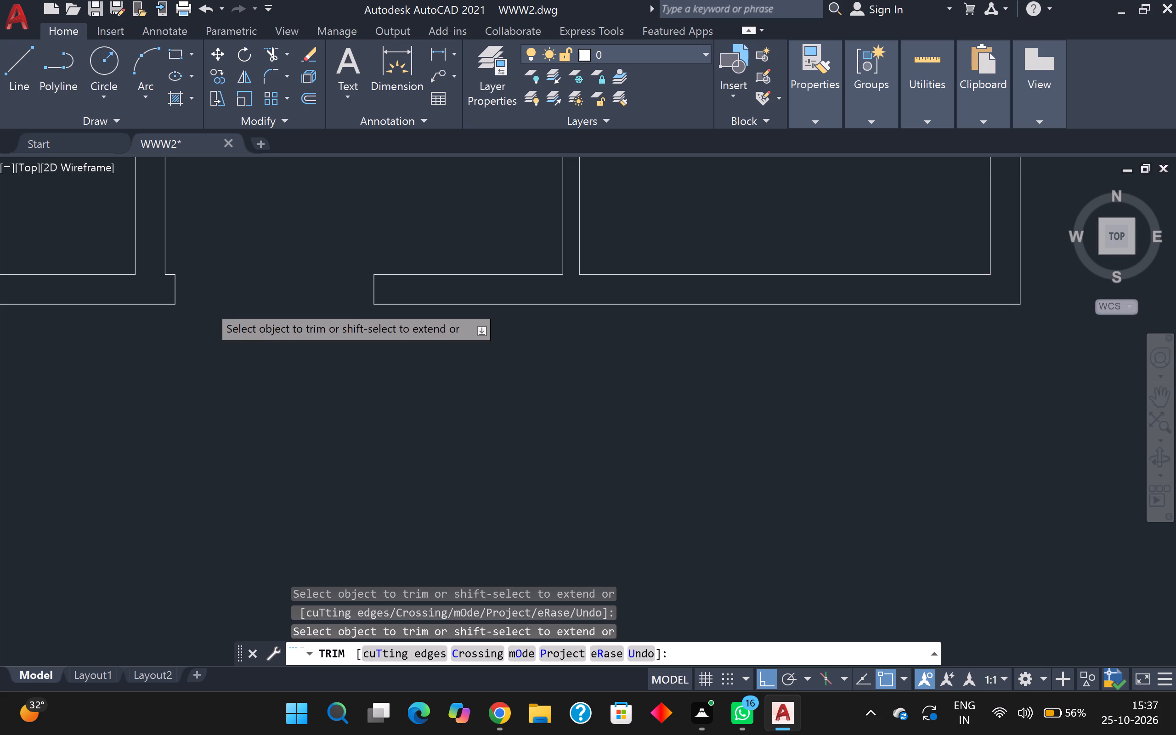
pyautogui.scroll(-2, 162, 333)
pyautogui.scroll(3, 176, 305)
pyautogui.scroll(-1, 176, 305)
pyautogui.scroll(4, 134, 341)
pyautogui.scroll(-2, 250, 266)
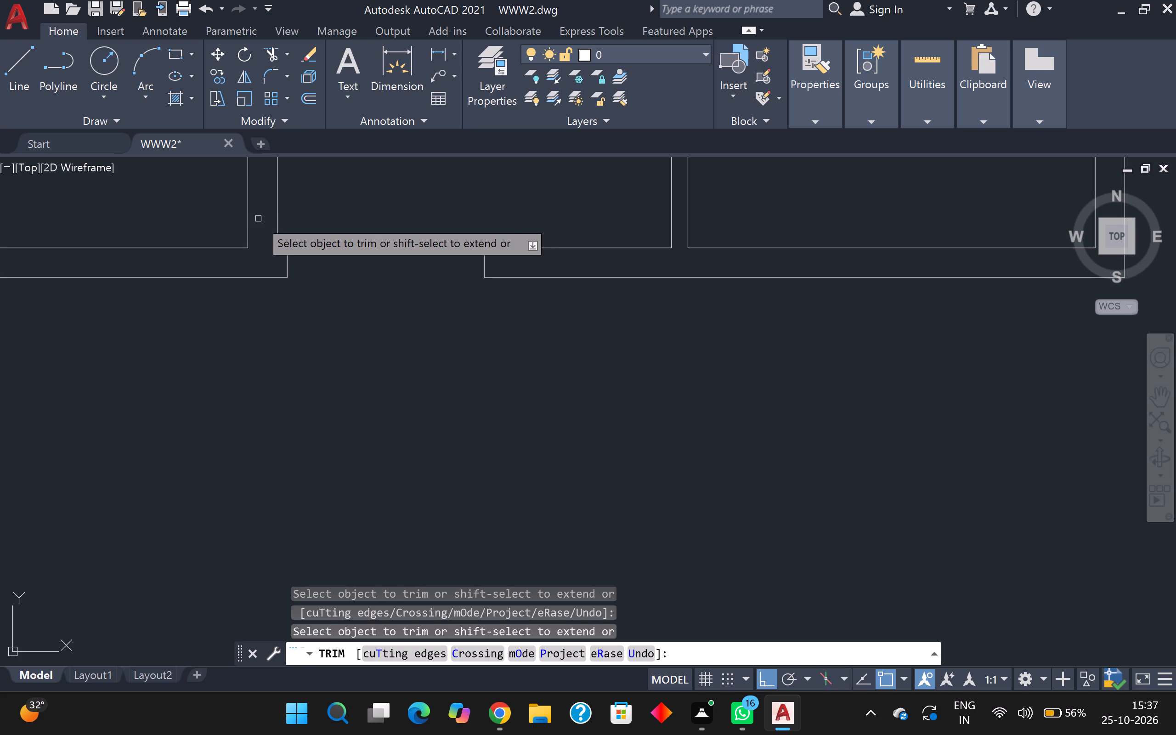
# Extend the left wall's inner face line down to the bottom wall's outer line and trim away the 3" stub beside the opening.
pyautogui.keyDown('shift'); pyautogui.click(278, 226); pyautogui.keyUp('shift')
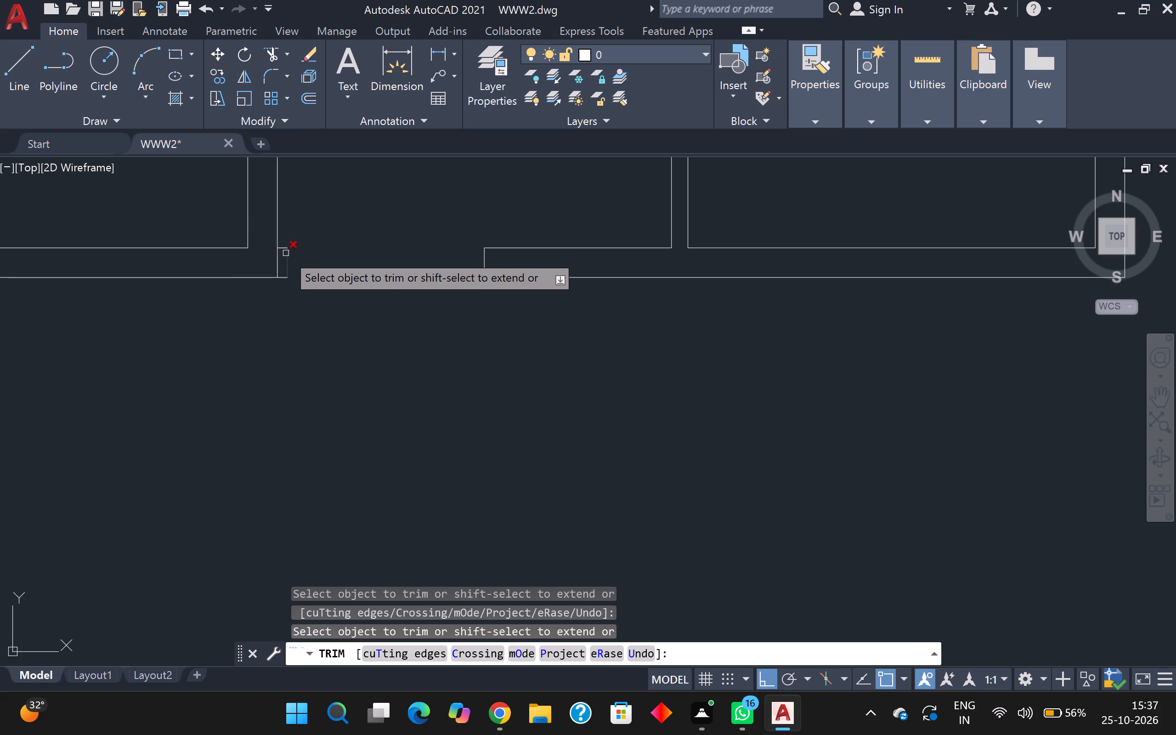
pyautogui.click(286, 252)
pyautogui.scroll(2, 286, 252)
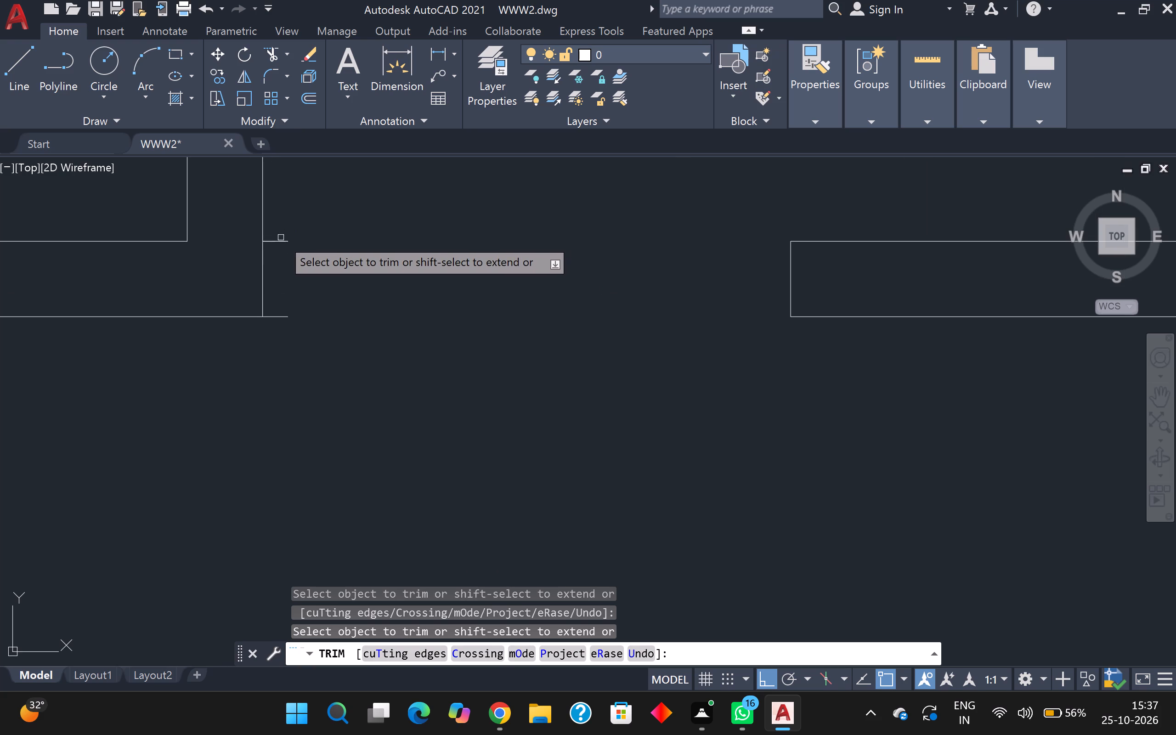
pyautogui.click(281, 237)
pyautogui.click(272, 323)
pyautogui.scroll(-1, 272, 325)
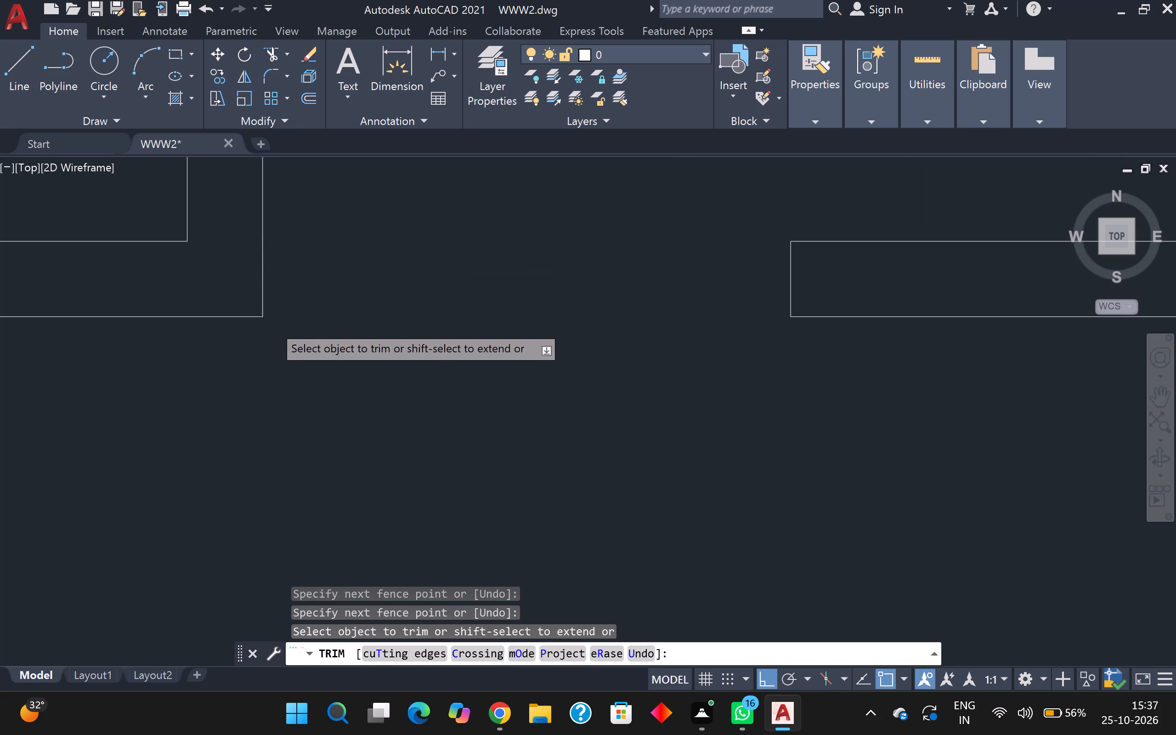
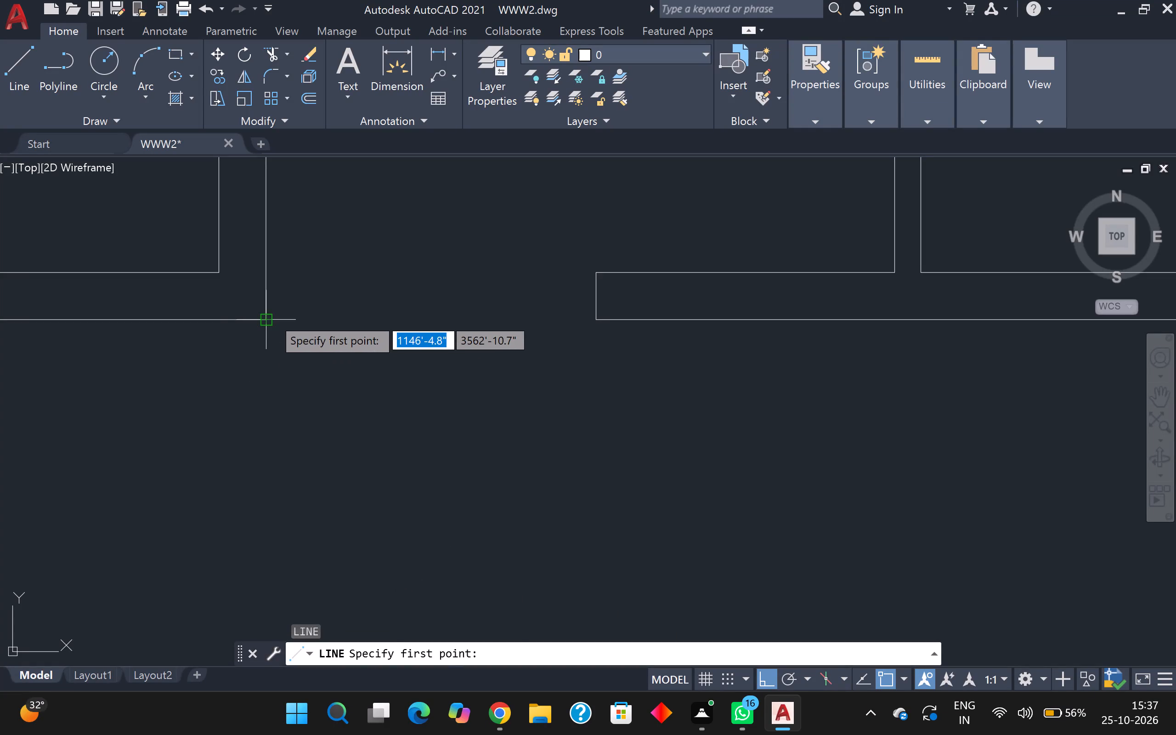
# Draw a 5'3" wide, 10" deep entrance step outside the bottom wall opening, closing it at the wall's outer corner.
pyautogui.moveTo(271, 316); pyautogui.dragTo(266, 320)
pyautogui.write('10')
pyautogui.press('Return')
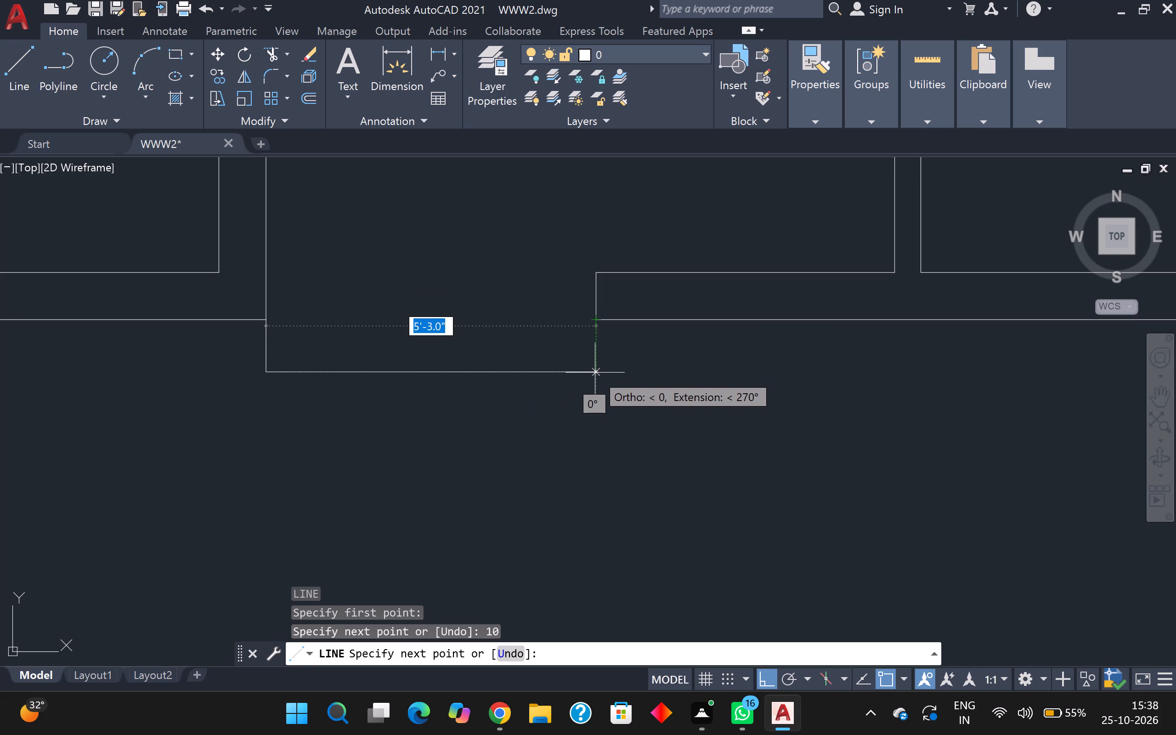
pyautogui.write("5'")
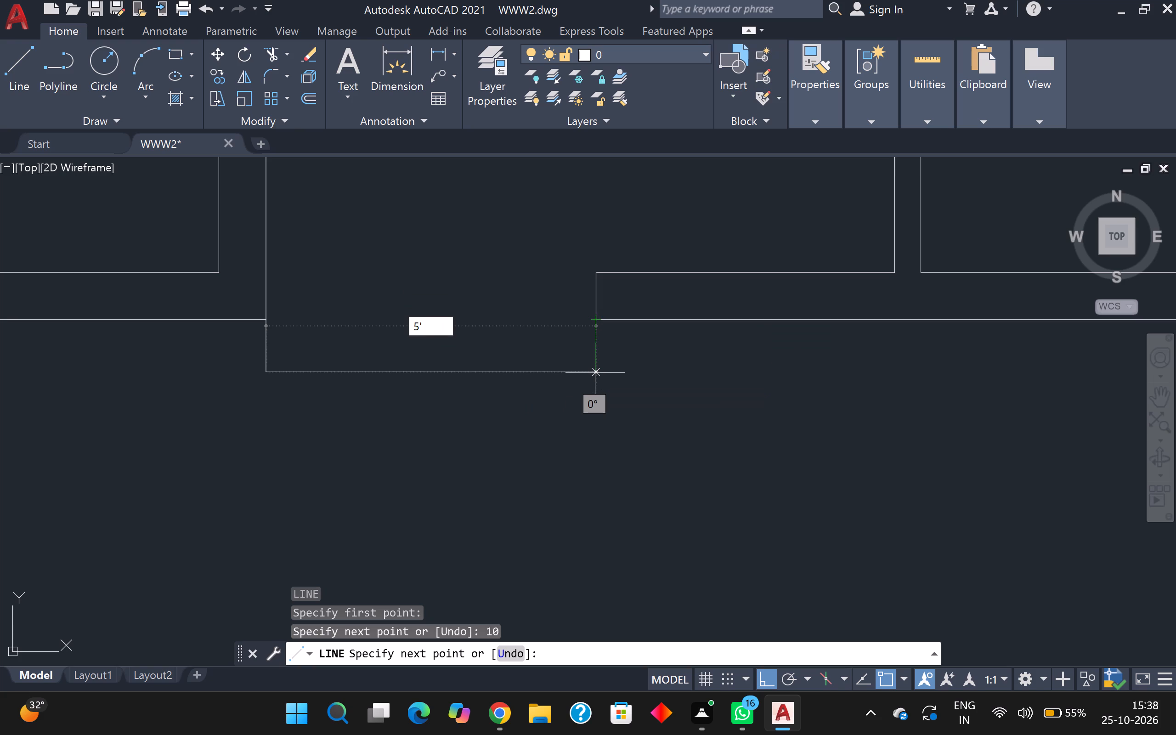
pyautogui.press('3')
pyautogui.press('Return')
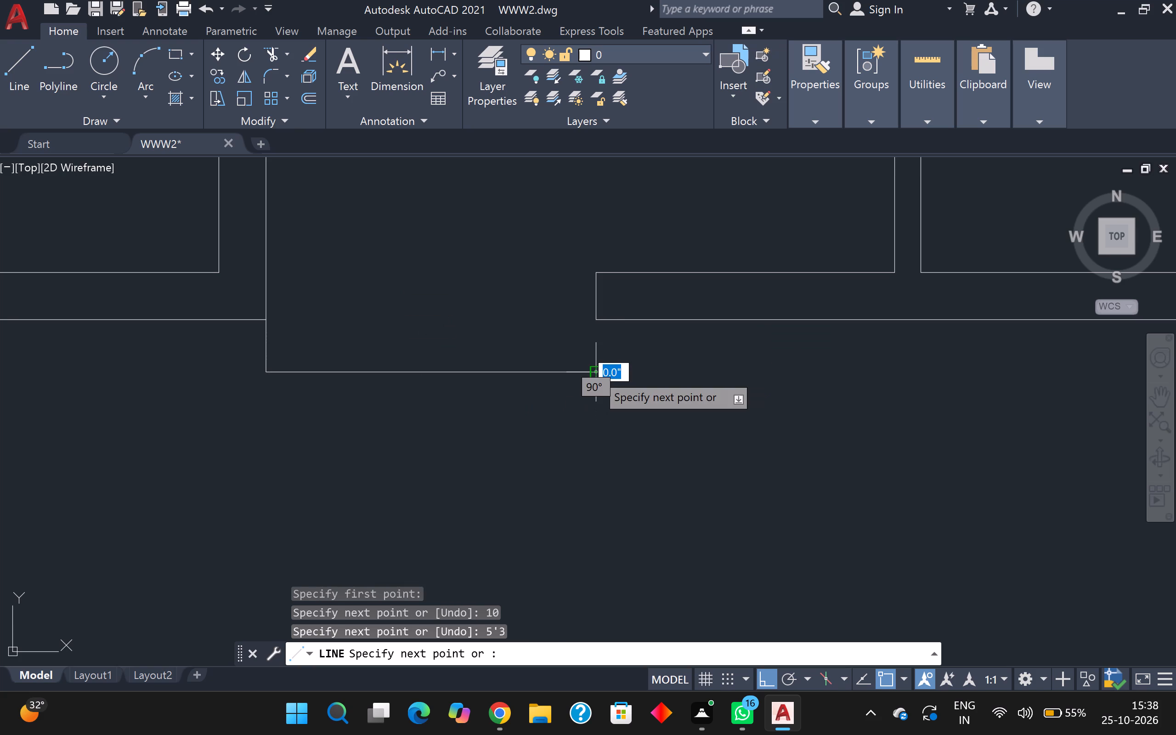
pyautogui.scroll(2, 549, 289)
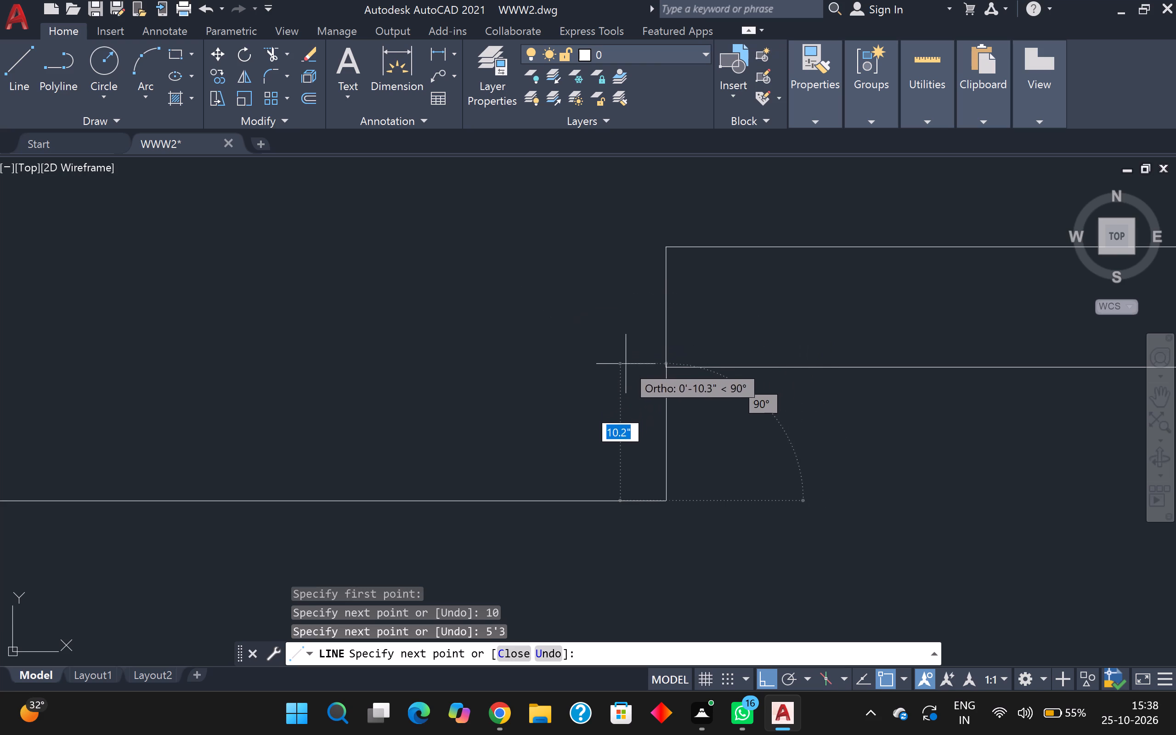
pyautogui.click(666, 369)
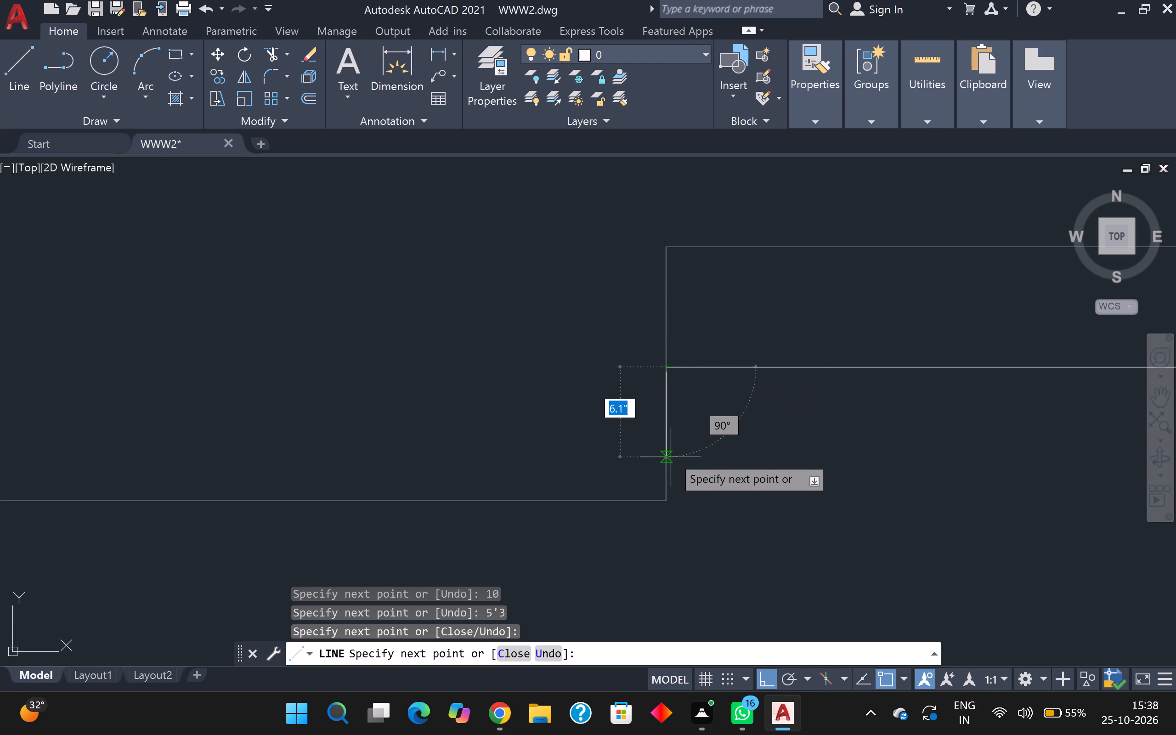
pyautogui.press('Escape')
# Draw a second 10" deep, 5'3" wide step directly below the first entrance step.
pyautogui.scroll(-2, 669, 459)
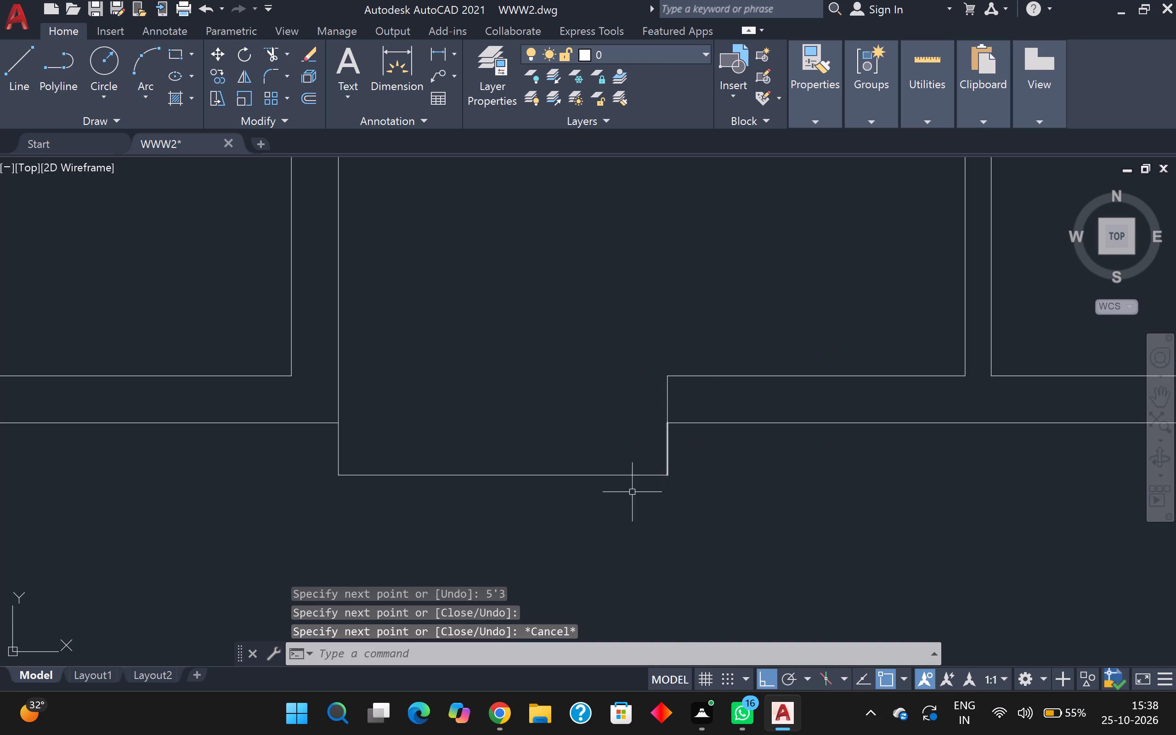
pyautogui.press('l')
pyautogui.press('Return')
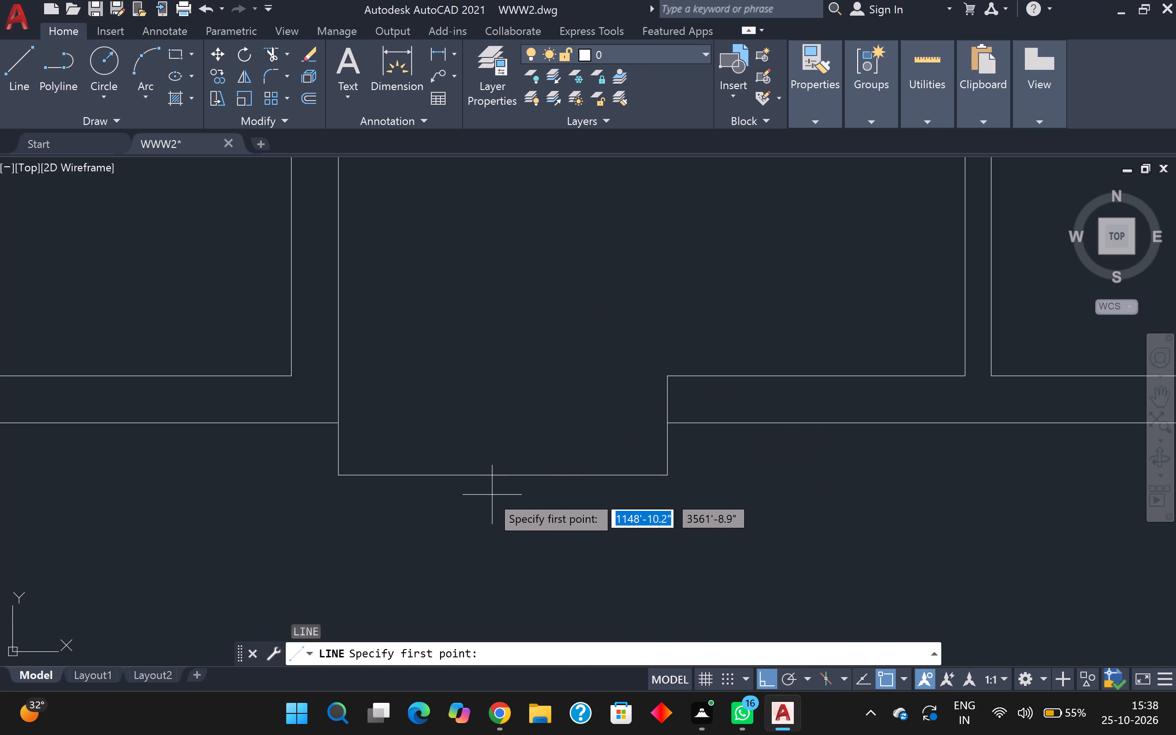
pyautogui.scroll(-1, 476, 509)
pyautogui.moveTo(472, 507); pyautogui.dragTo(449, 386, button='middle')
pyautogui.scroll(1, 449, 386)
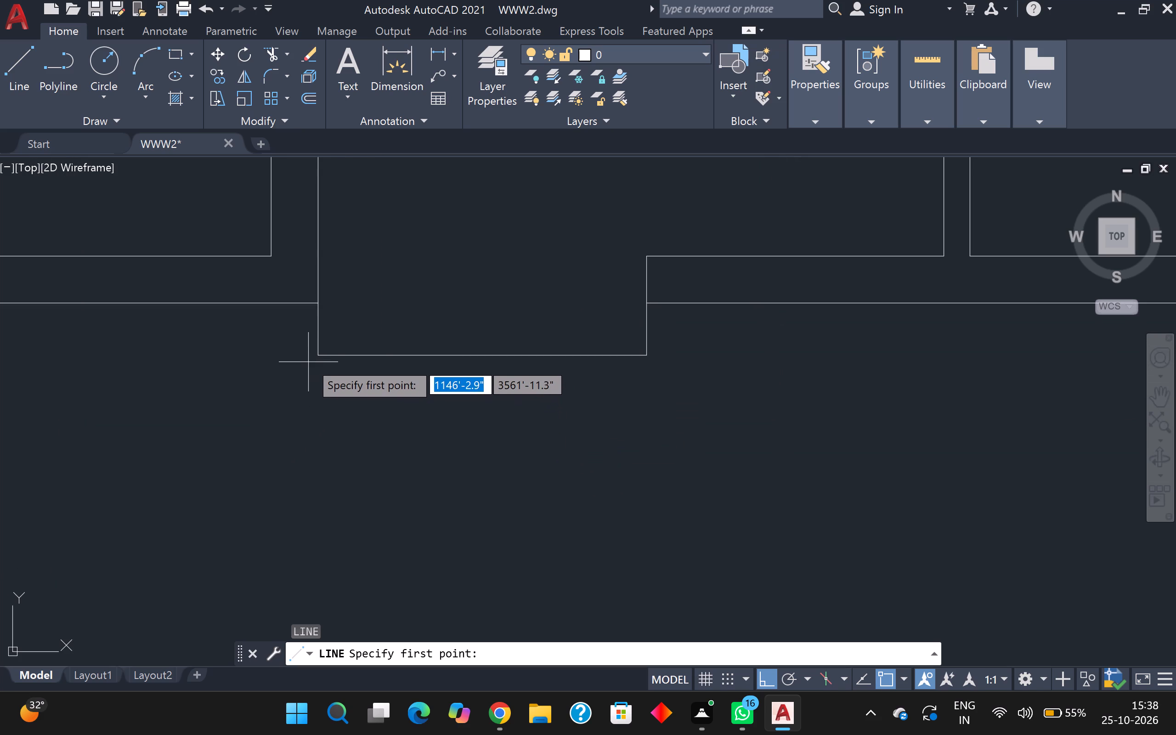
pyautogui.click(320, 353)
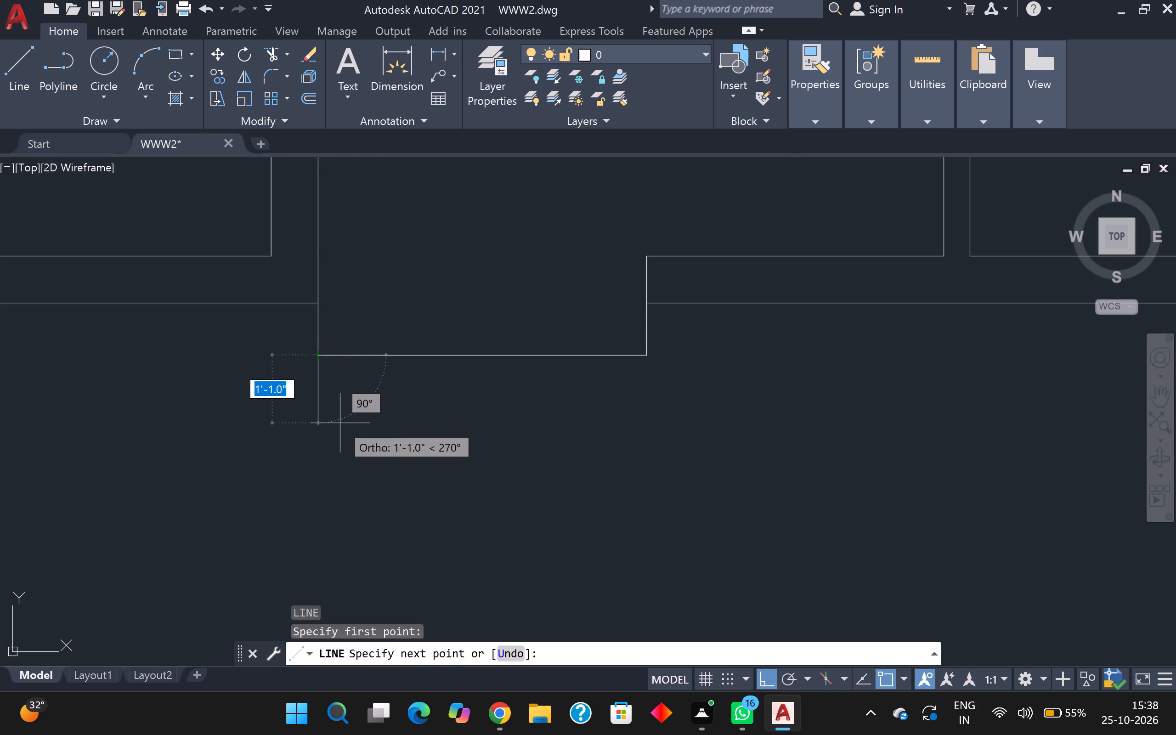
pyautogui.write('10')
pyautogui.press('Return')
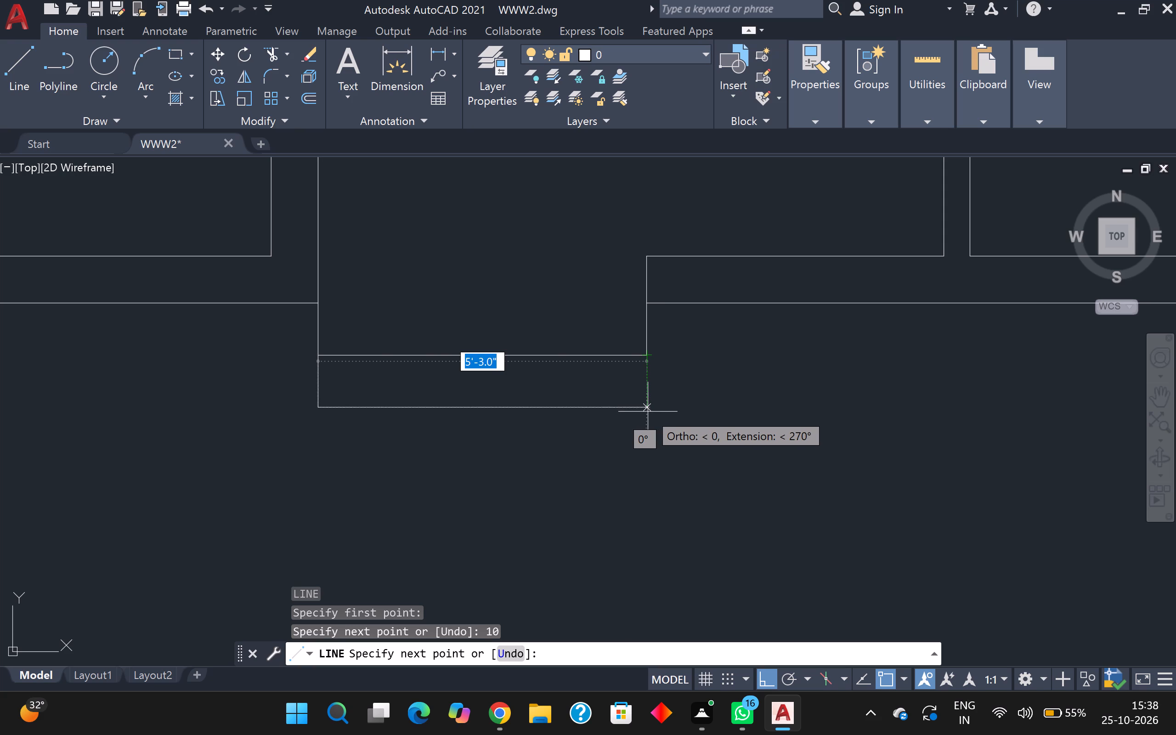
pyautogui.press('5')
pyautogui.press("'")
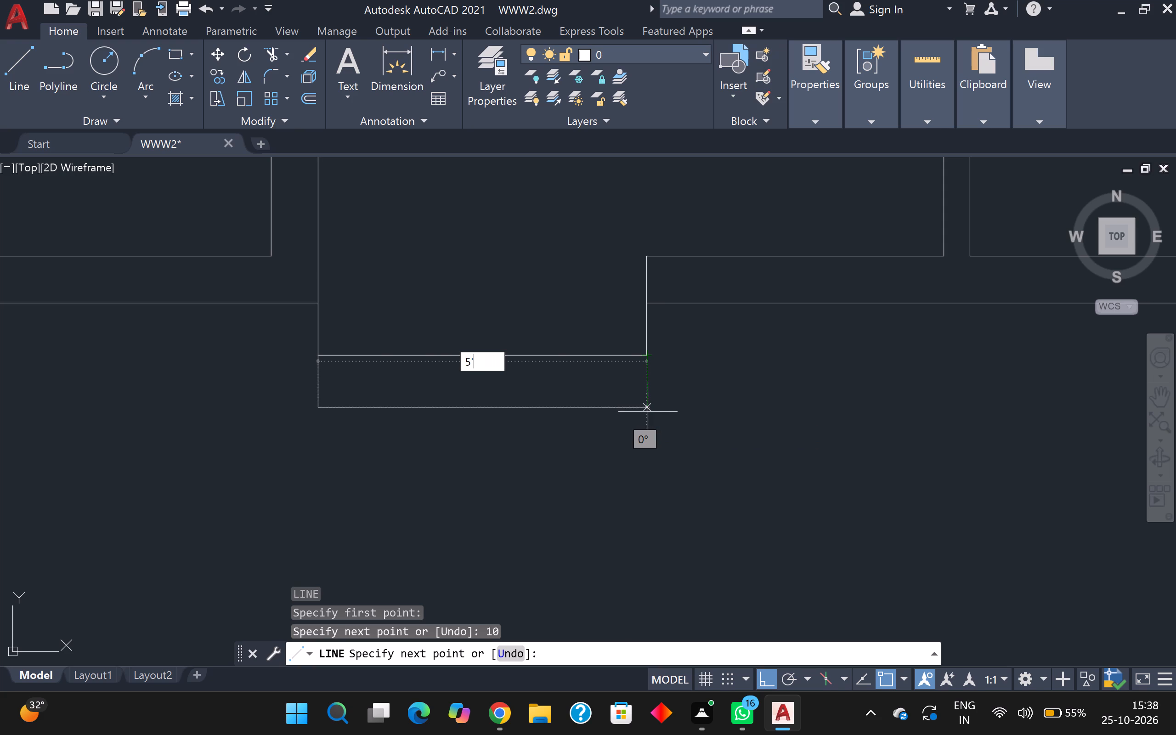
pyautogui.press('3')
pyautogui.press('Return')
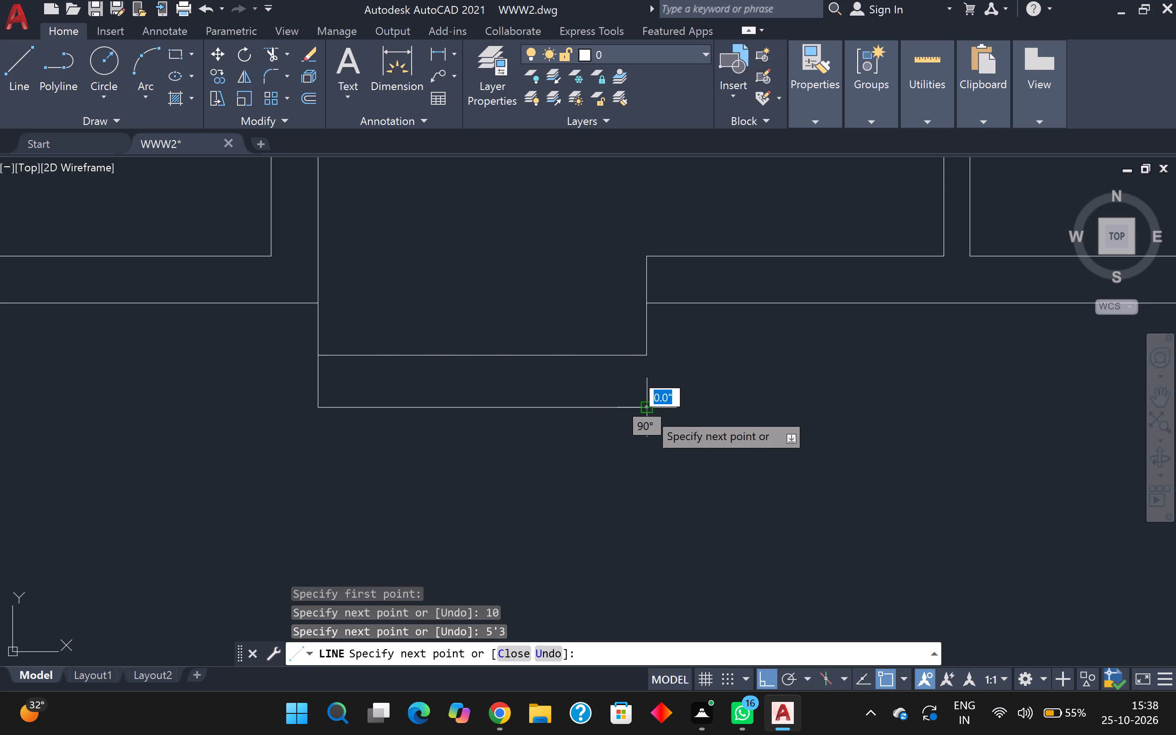
pyautogui.scroll(1, 634, 410)
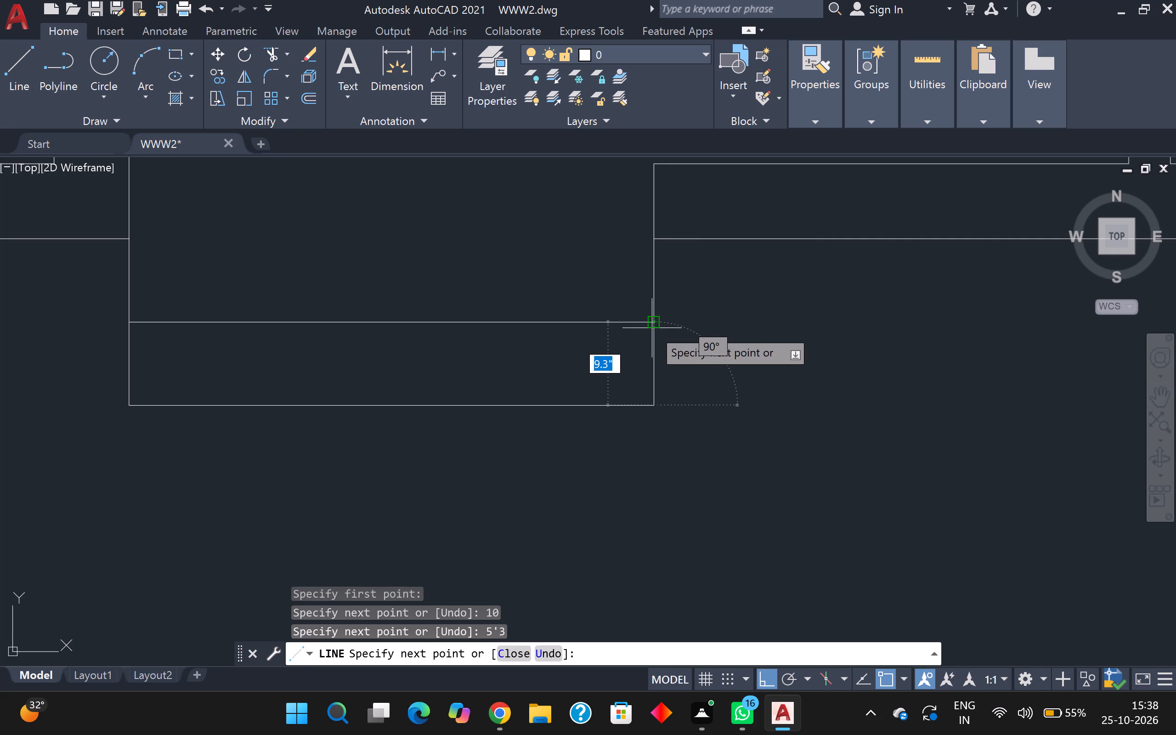
pyautogui.scroll(1, 652, 328)
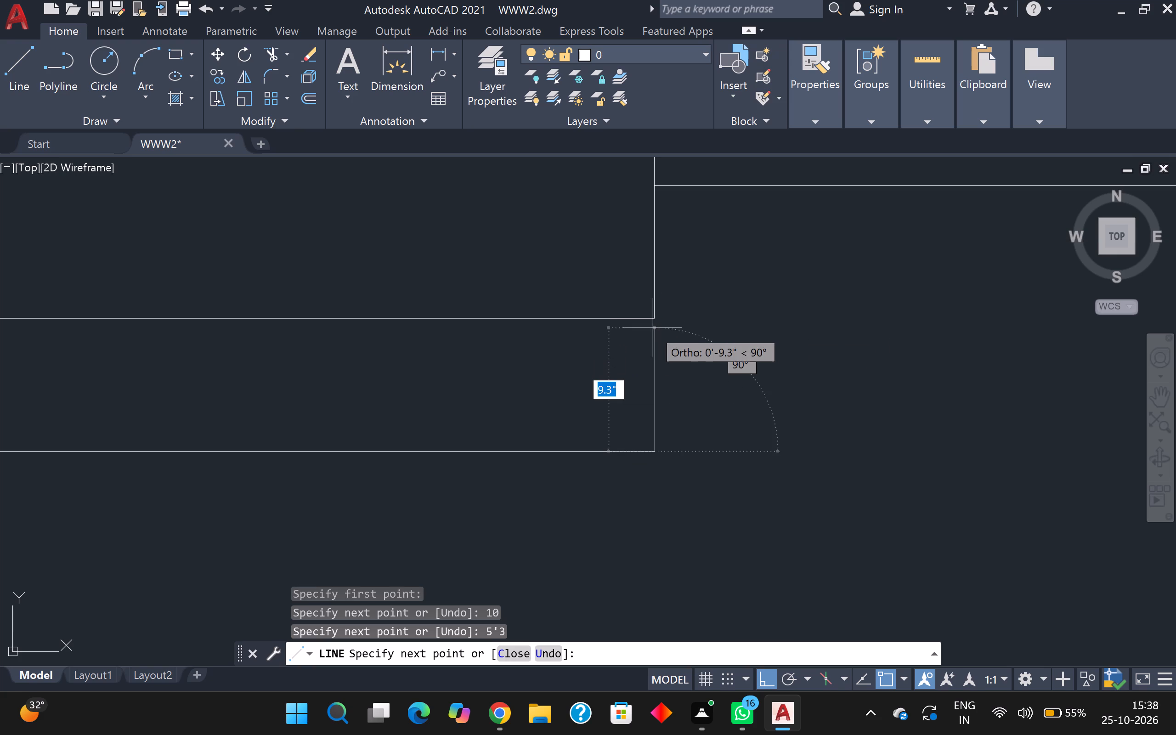
pyautogui.click(651, 313)
# Continue the line 10" straight down over the second step's right edge and end it.
pyautogui.scroll(-3, 651, 313)
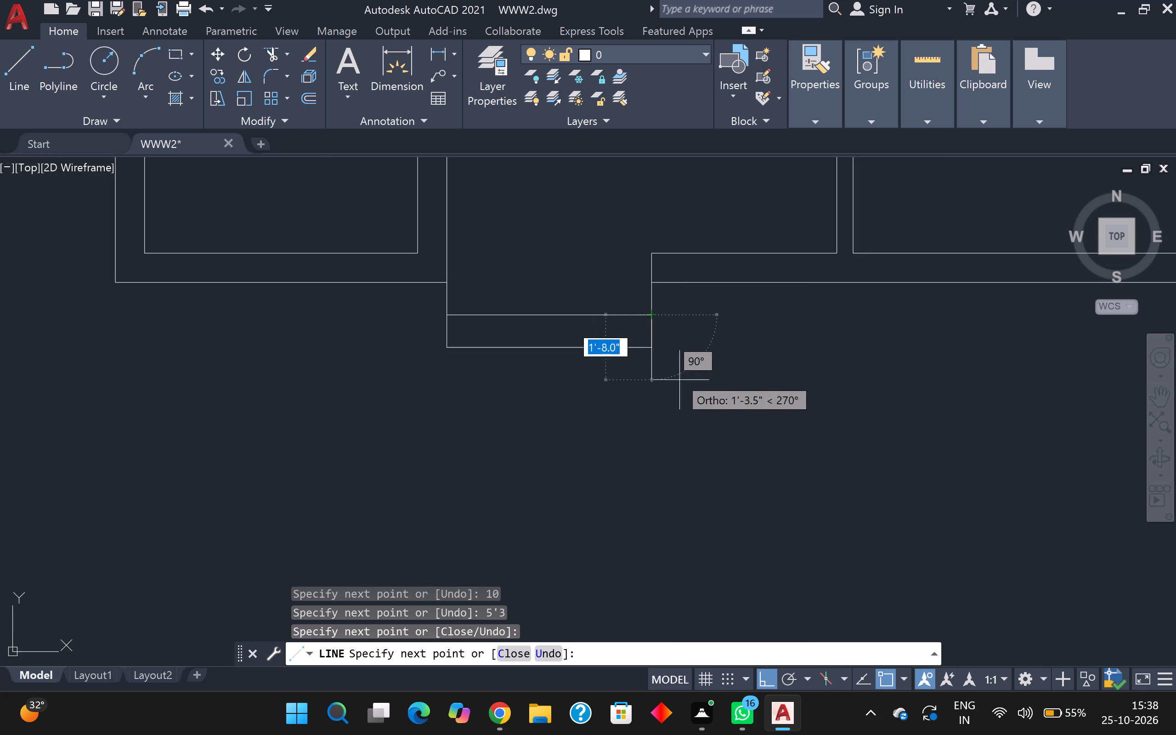
pyautogui.scroll(1, 707, 428)
pyautogui.press('1')
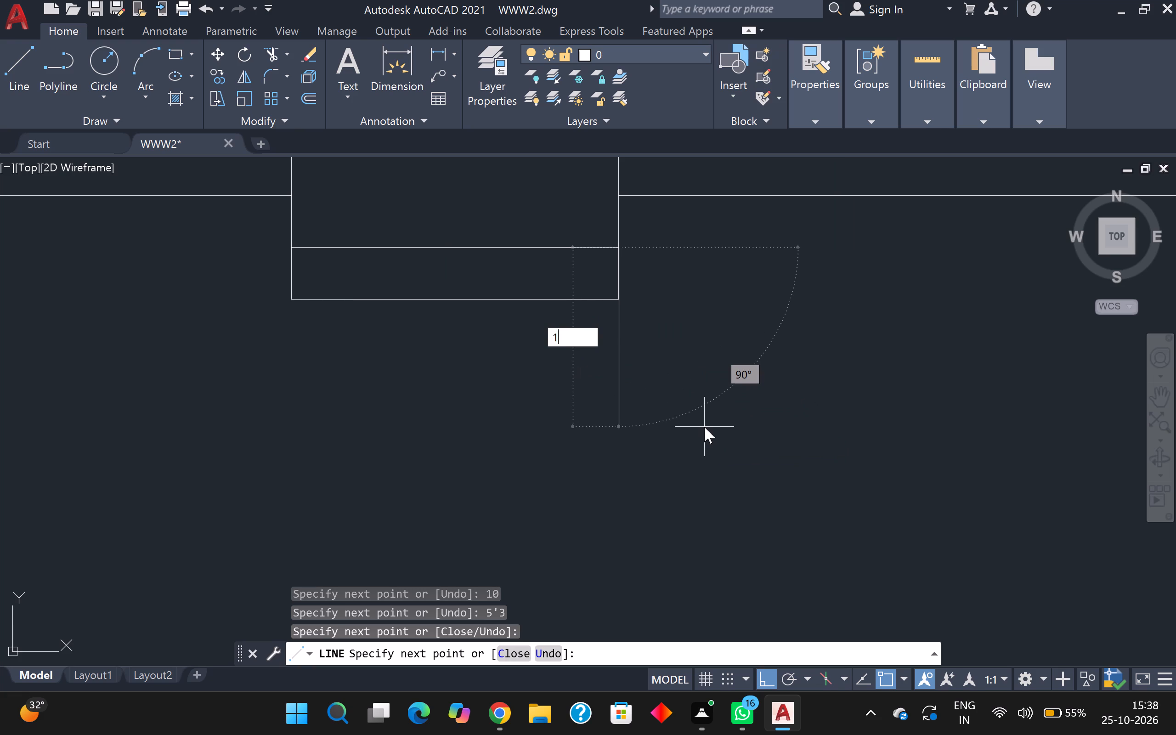
pyautogui.press('0')
pyautogui.press('Return')
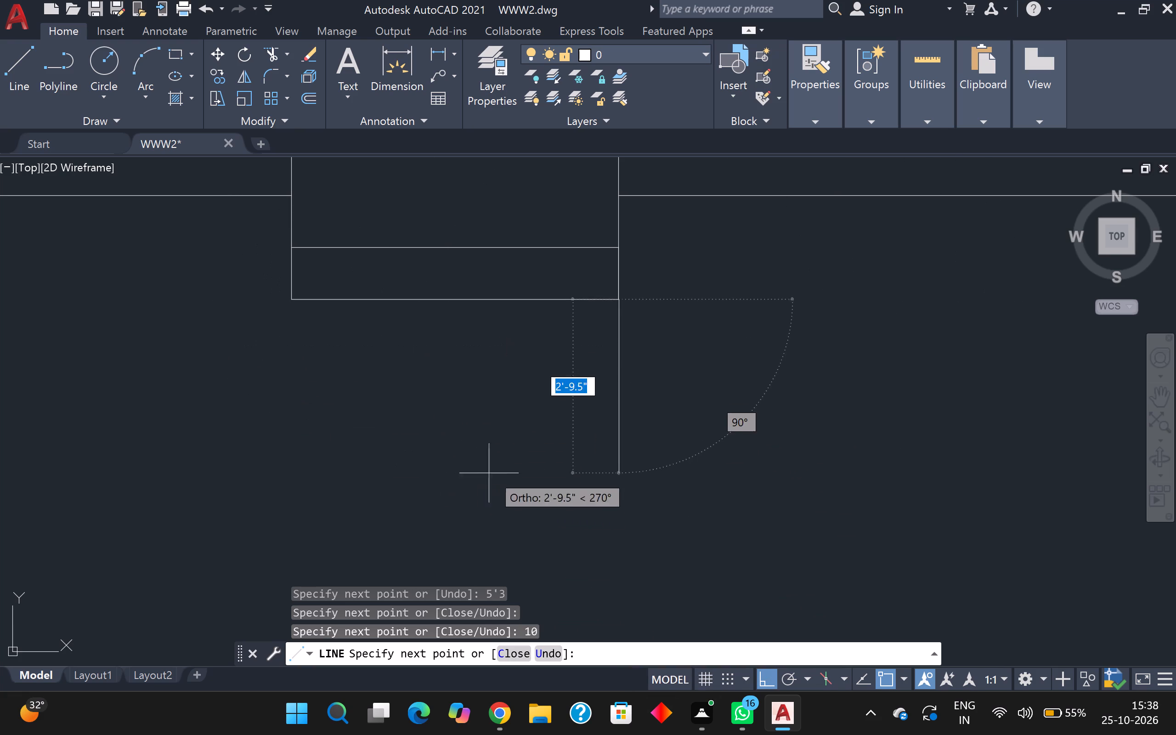
pyautogui.scroll(1, 548, 435)
pyautogui.scroll(-2, 548, 435)
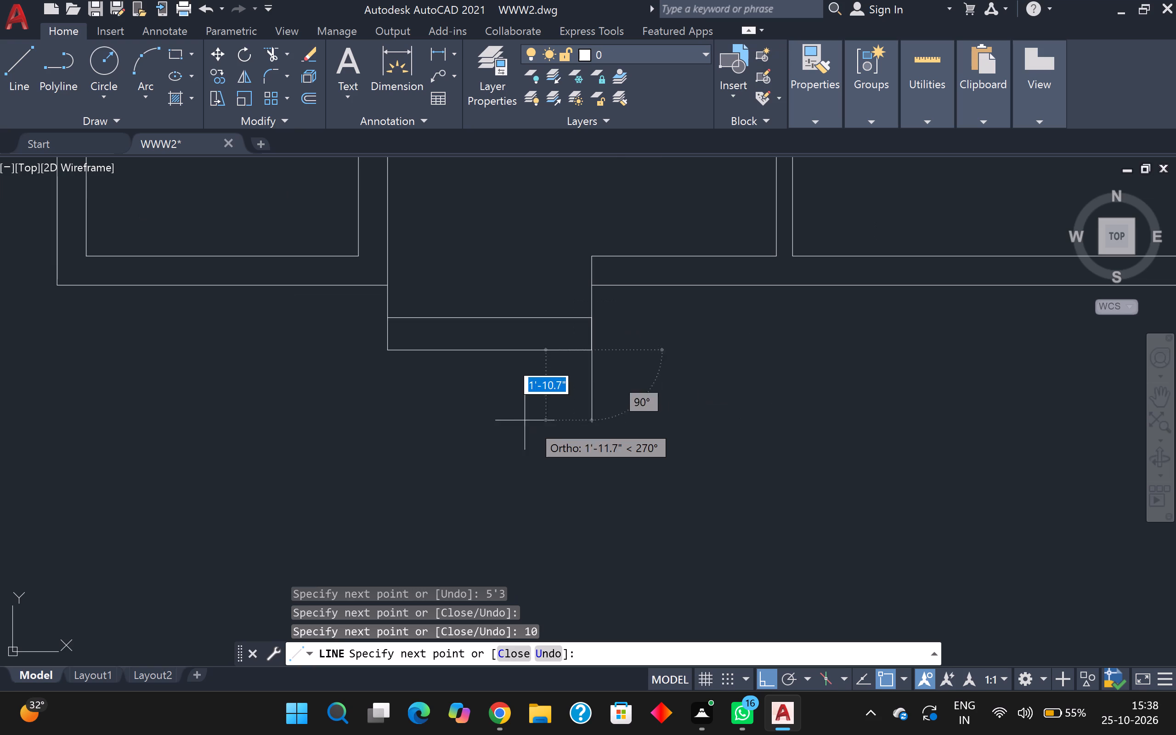
pyautogui.scroll(2, 596, 405)
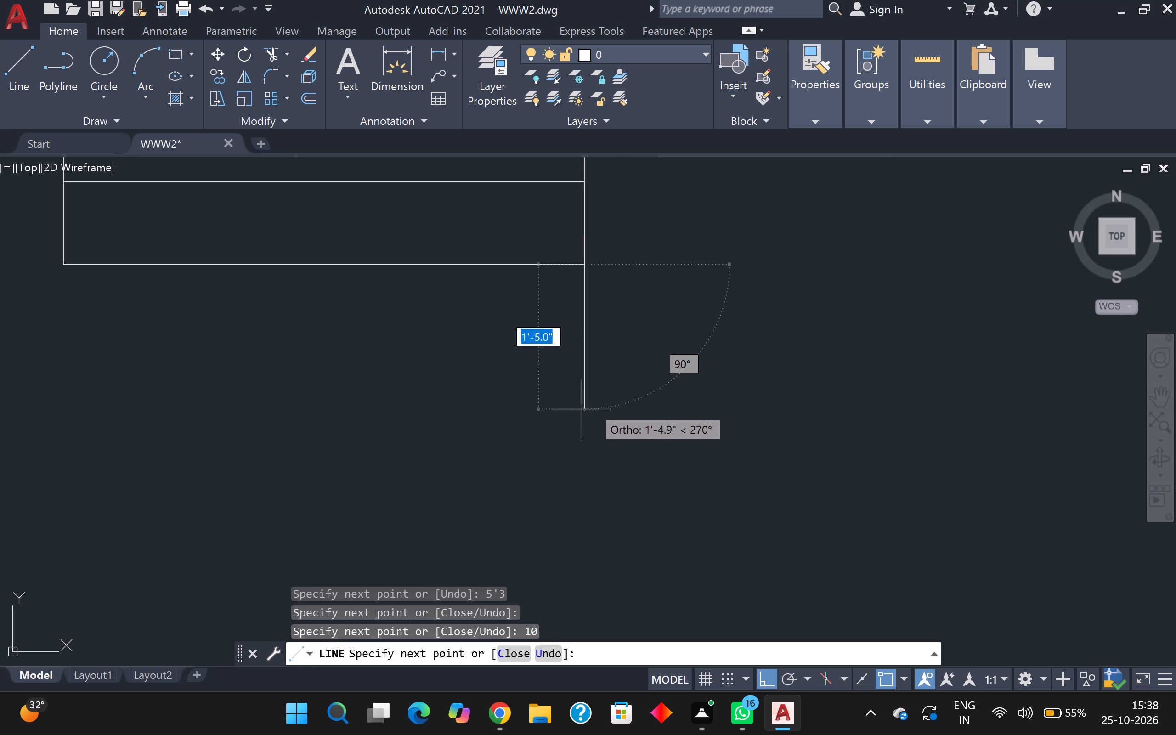
pyautogui.scroll(-1, 454, 413)
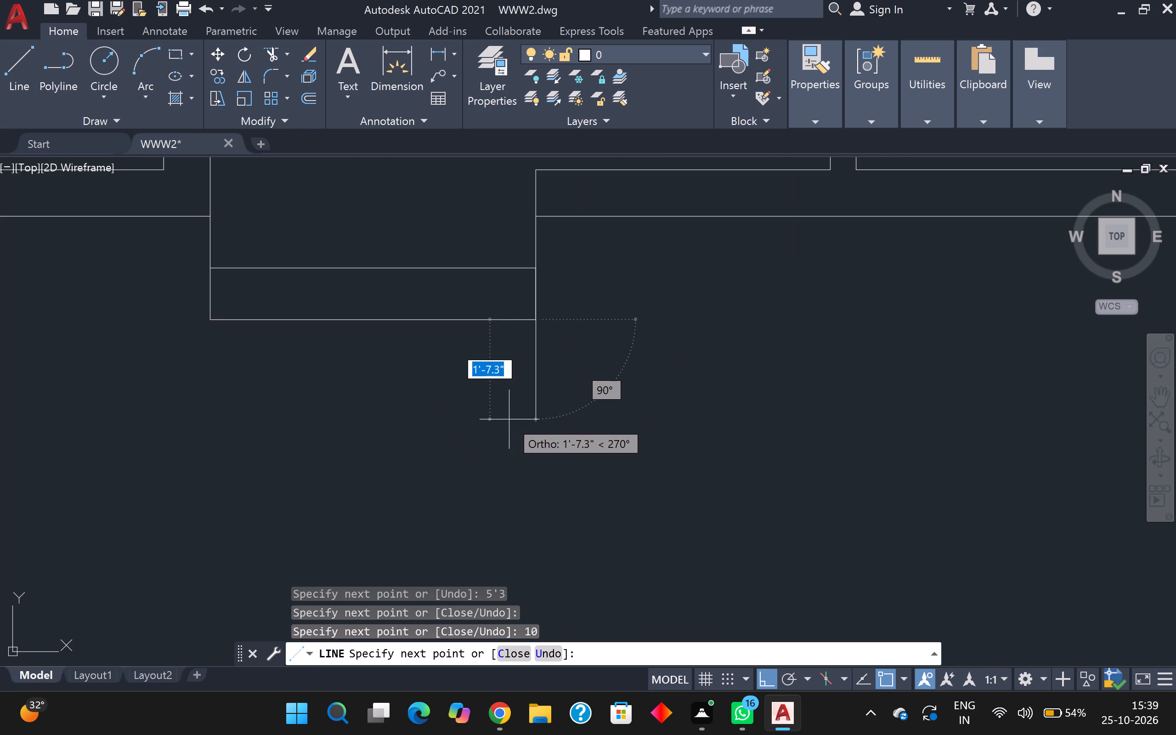
pyautogui.press('Escape')
# Draw a third 10" deep, 5'3" wide step below the second, starting from its lower right corner.
pyautogui.press('l')
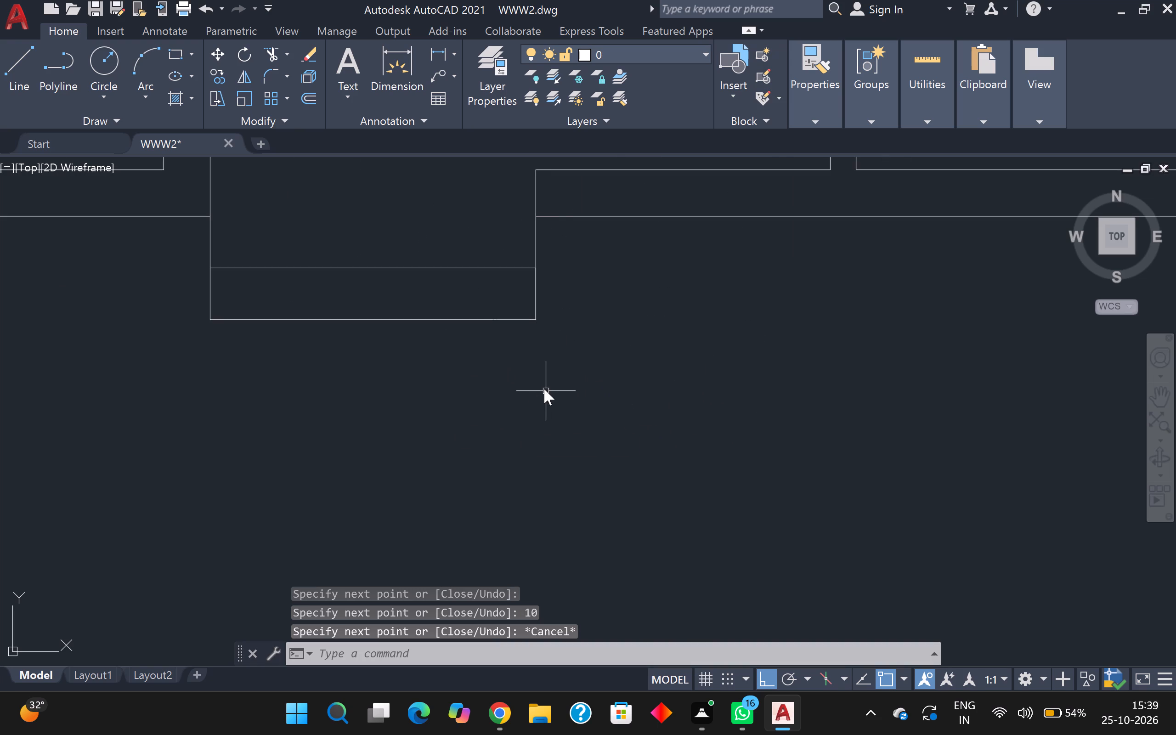
pyautogui.press('Return')
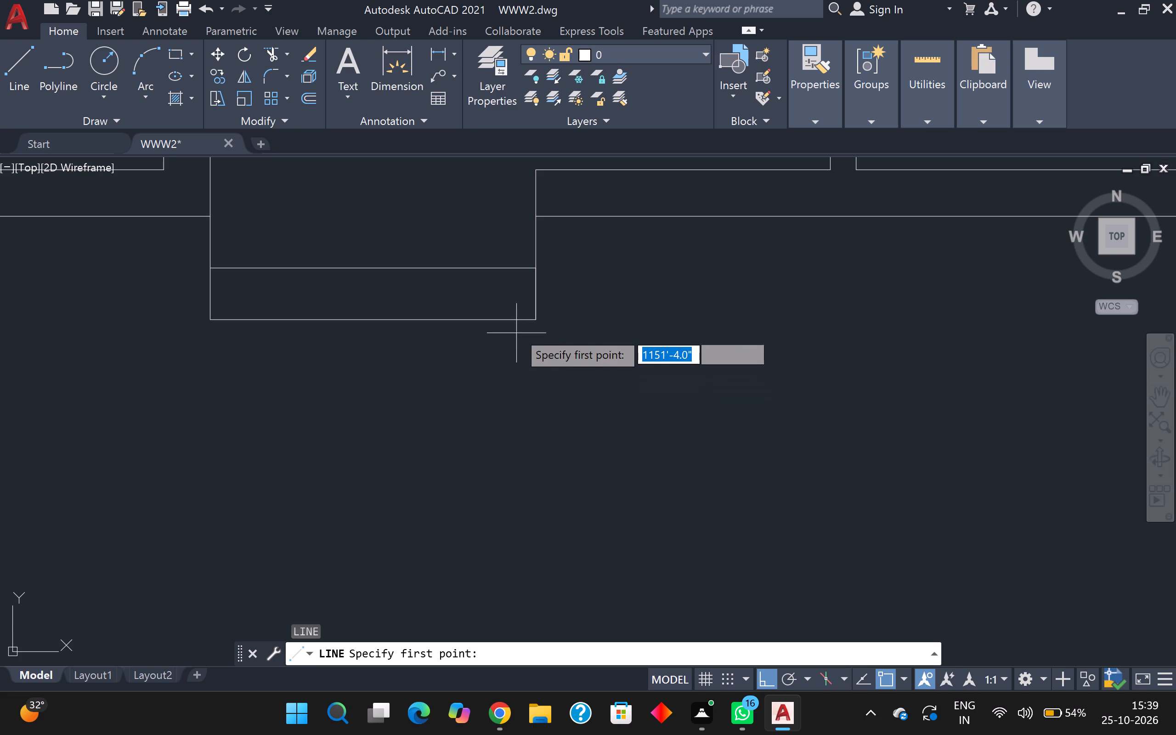
pyautogui.click(538, 319)
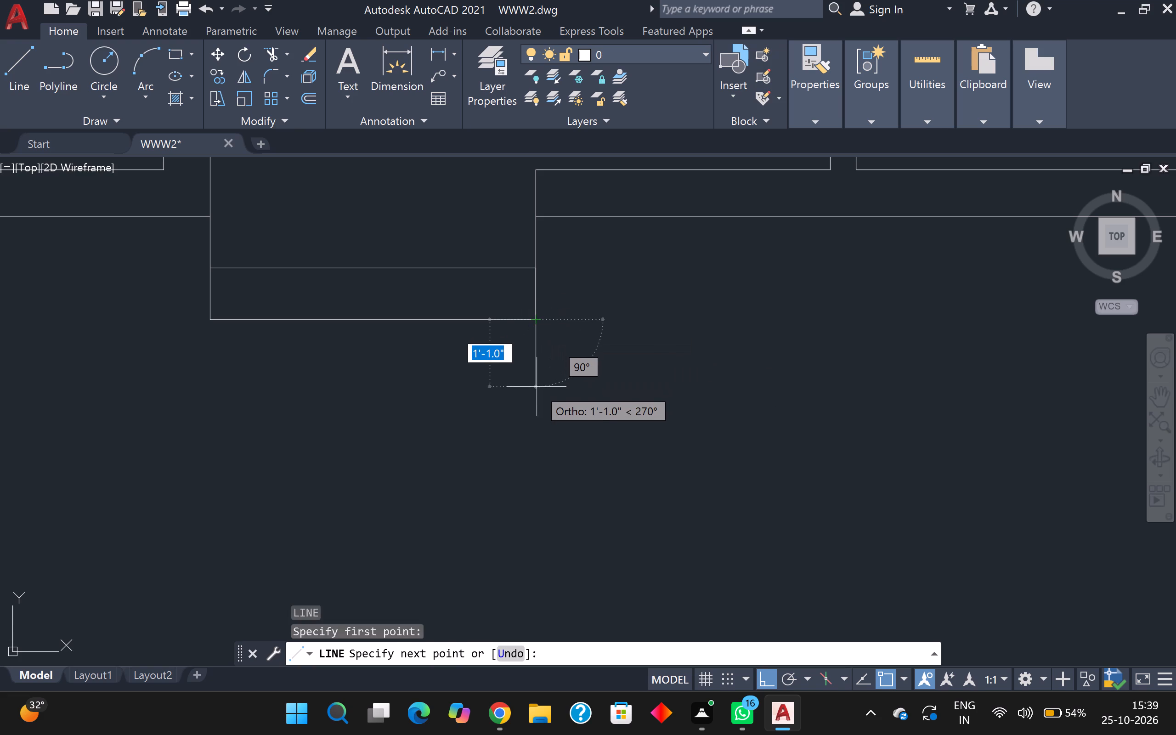
pyautogui.write('10')
pyautogui.press('Return')
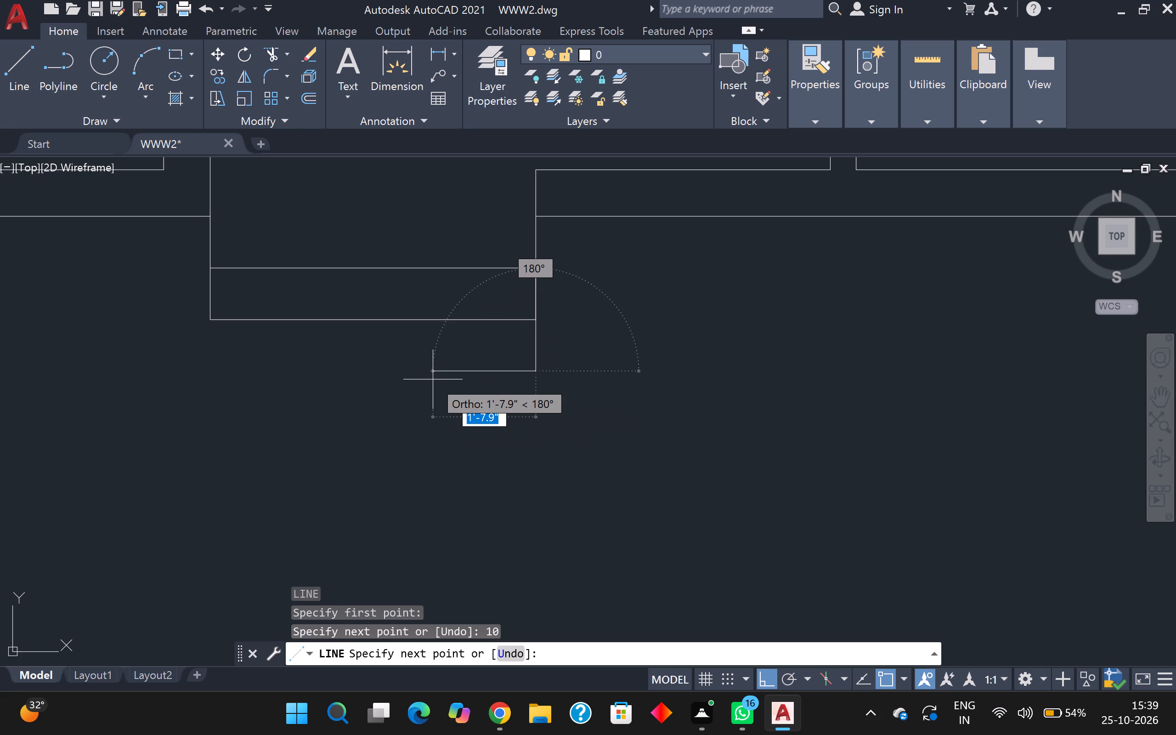
pyautogui.write("5'")
pyautogui.press('3')
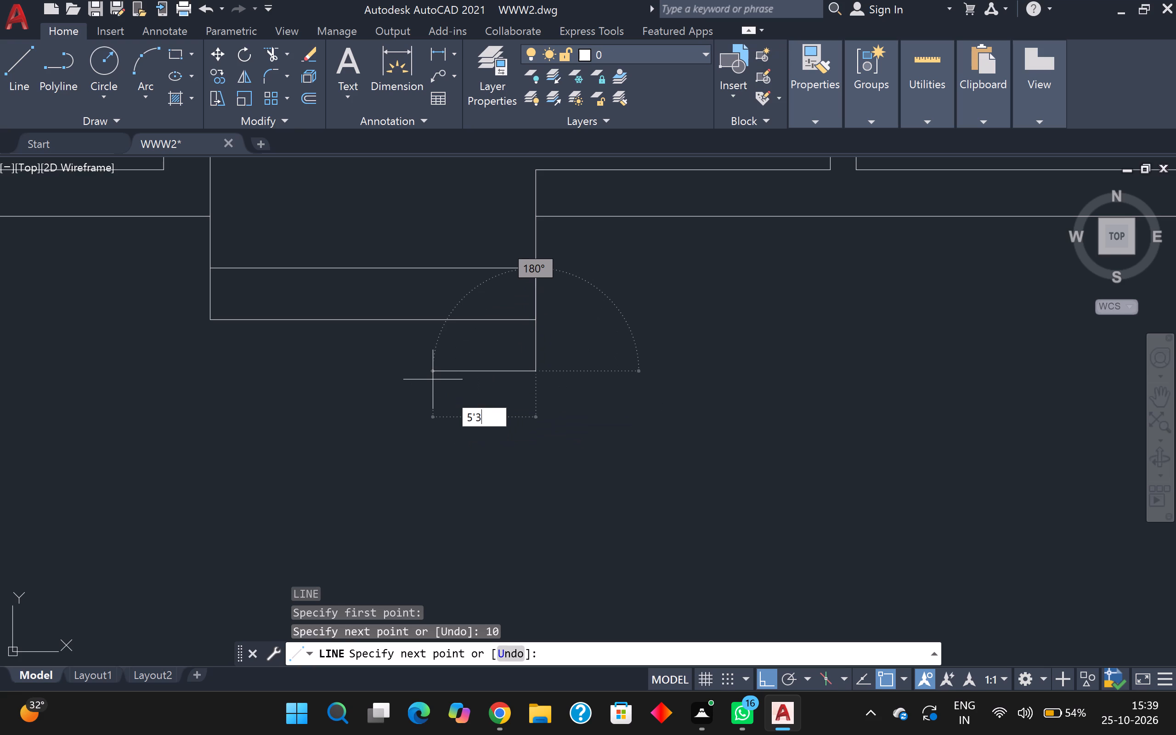
pyautogui.press('Return')
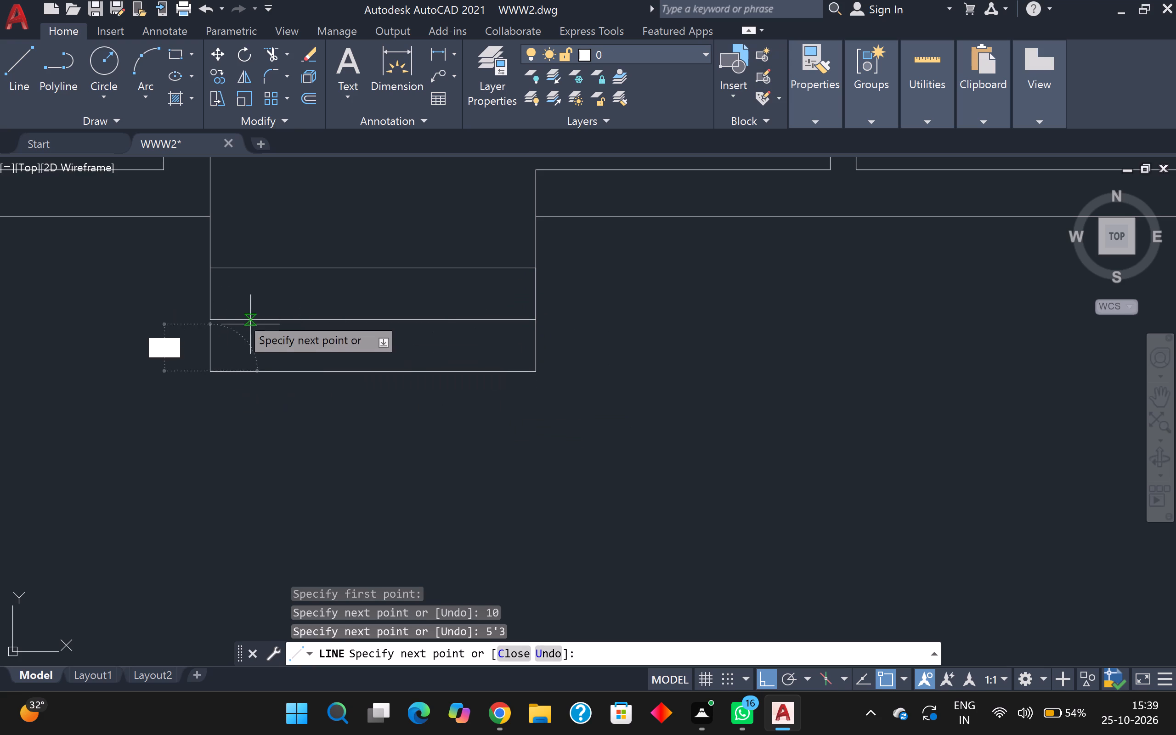
pyautogui.scroll(2, 227, 308)
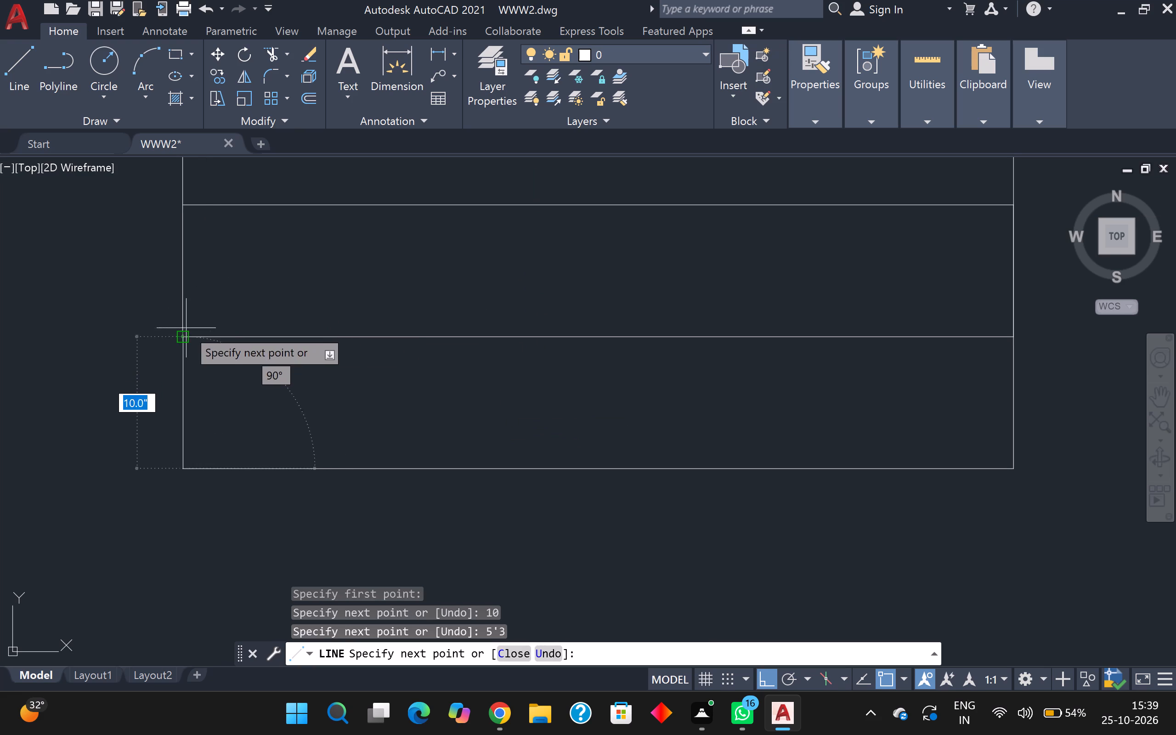
pyautogui.click(186, 334)
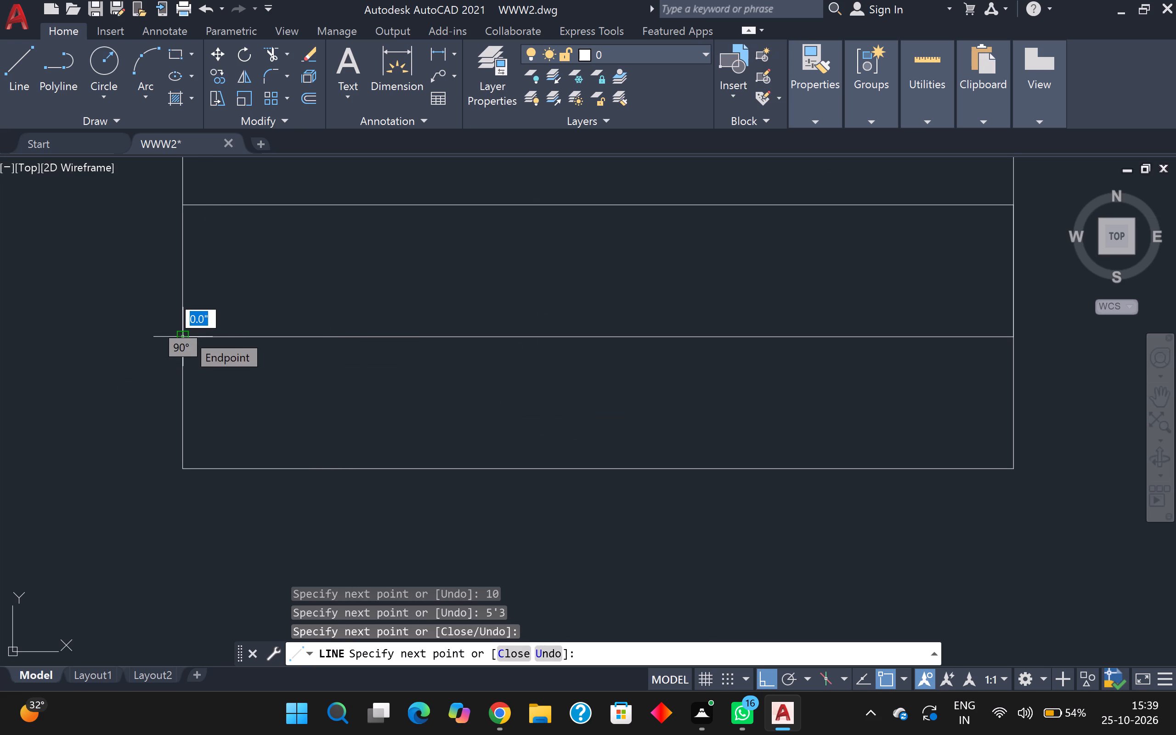
pyautogui.press('Escape')
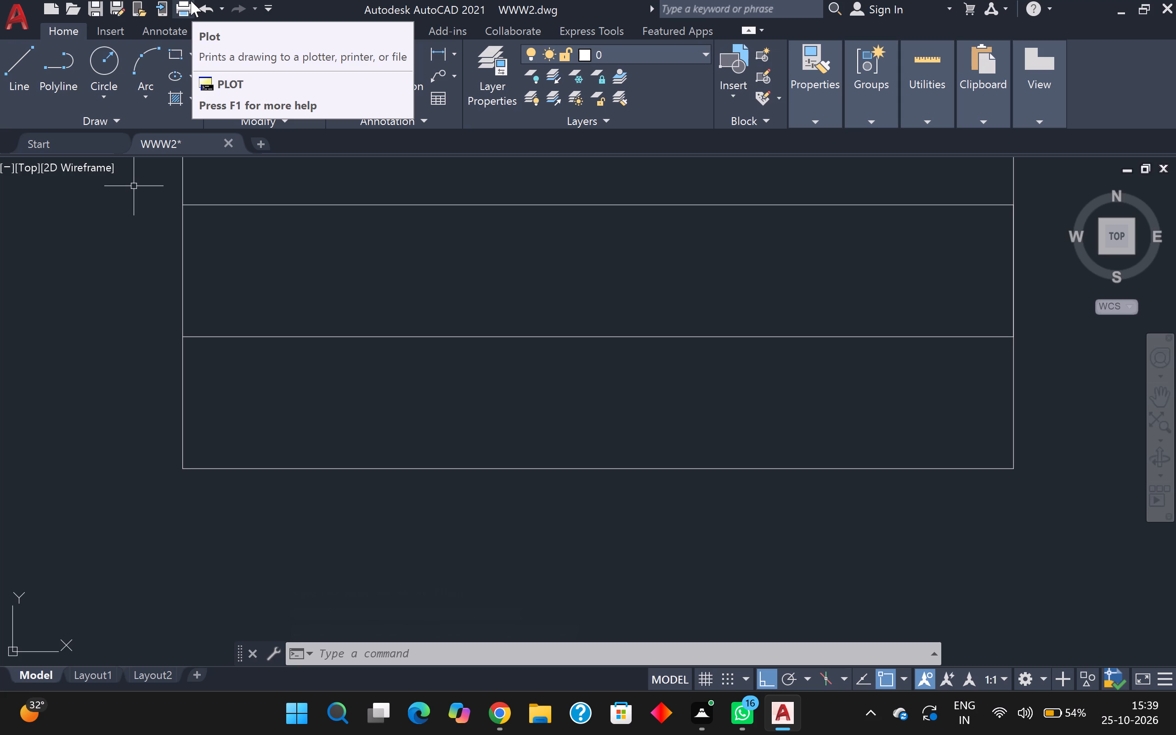
# Examine the entrance steps and the interior walls and door openings of the new floor plan.
pyautogui.scroll(-2, 193, 0)
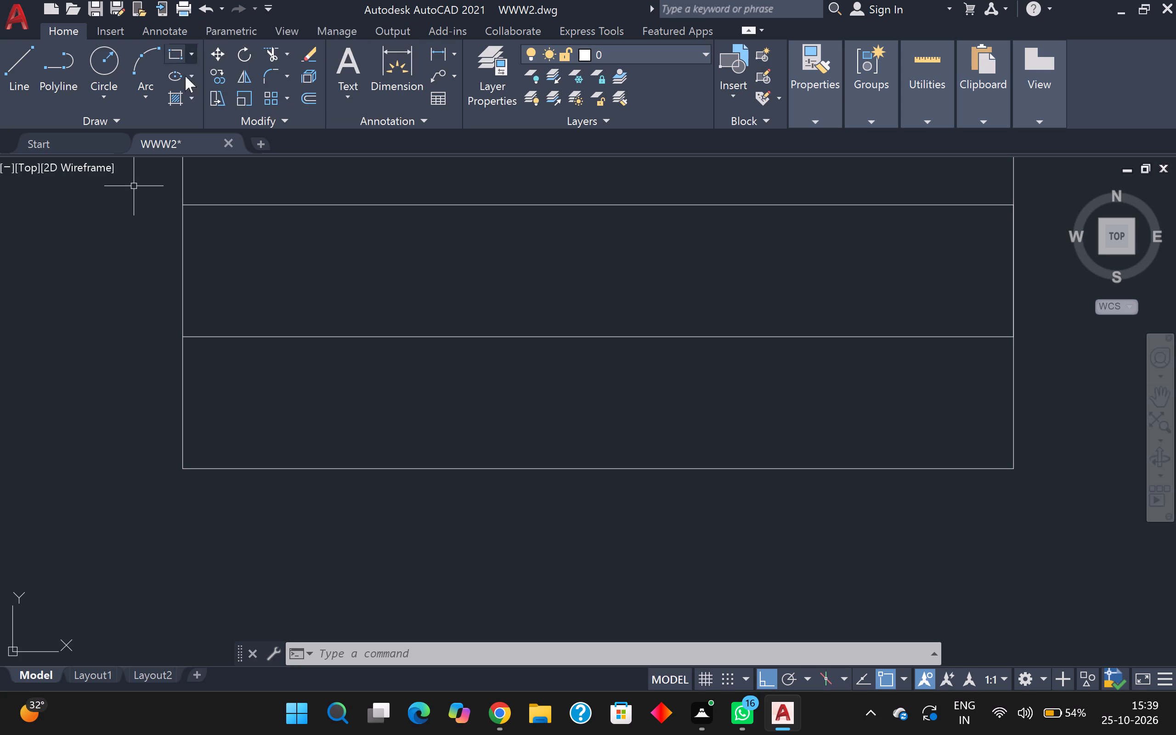
pyautogui.scroll(-2, 133, 226)
pyautogui.moveTo(86, 294); pyautogui.dragTo(0, 425, button='middle')
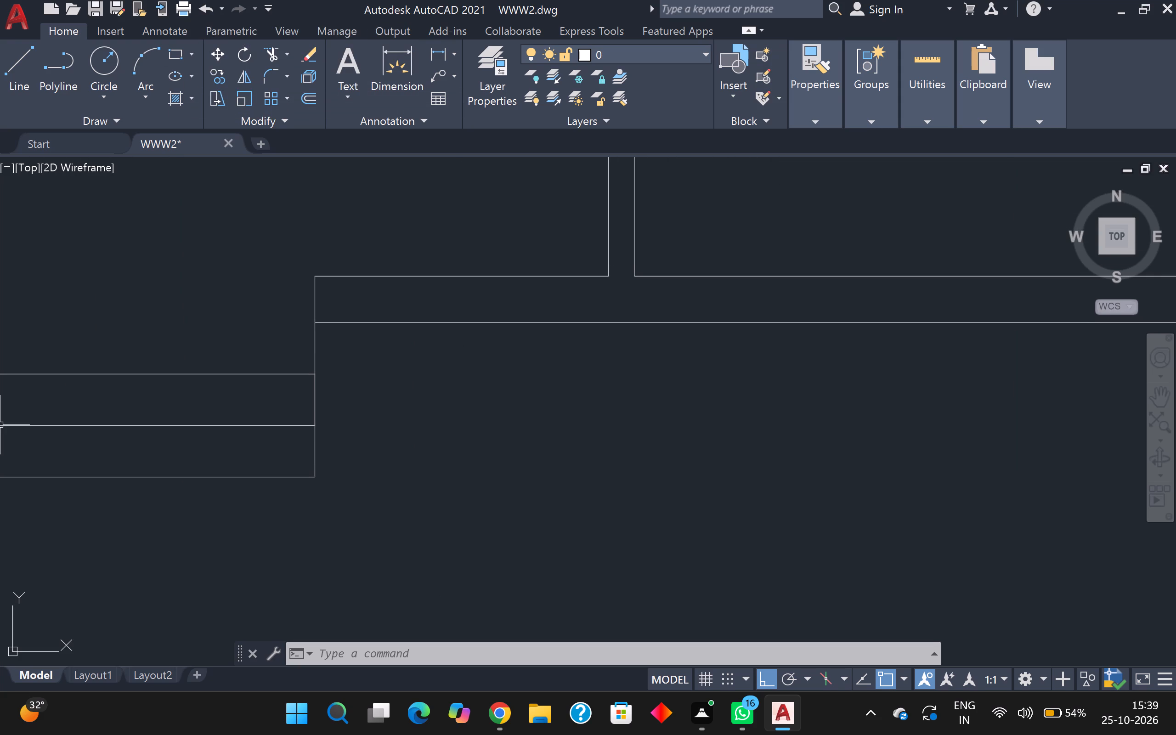
pyautogui.scroll(-2, 328, 300)
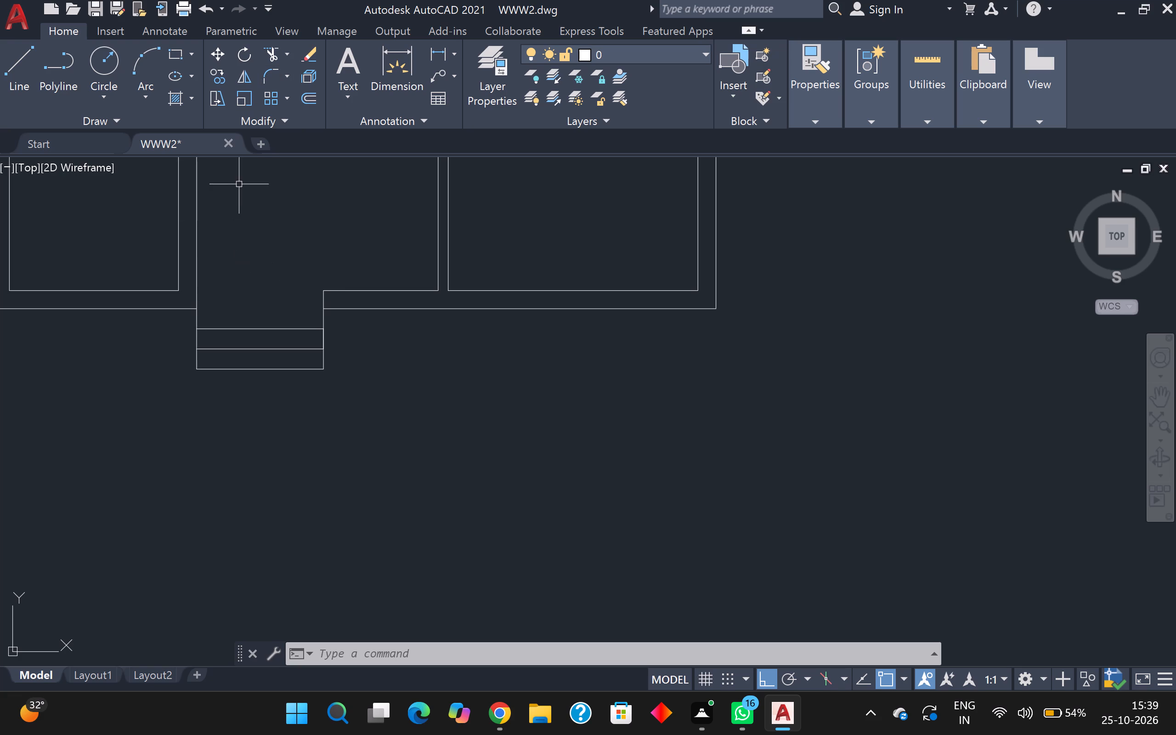
pyautogui.scroll(-1, 198, 209)
pyautogui.moveTo(213, 200); pyautogui.dragTo(210, 418, button='middle')
pyautogui.scroll(-1, 210, 418)
pyautogui.scroll(2, 216, 371)
pyautogui.scroll(-1, 225, 371)
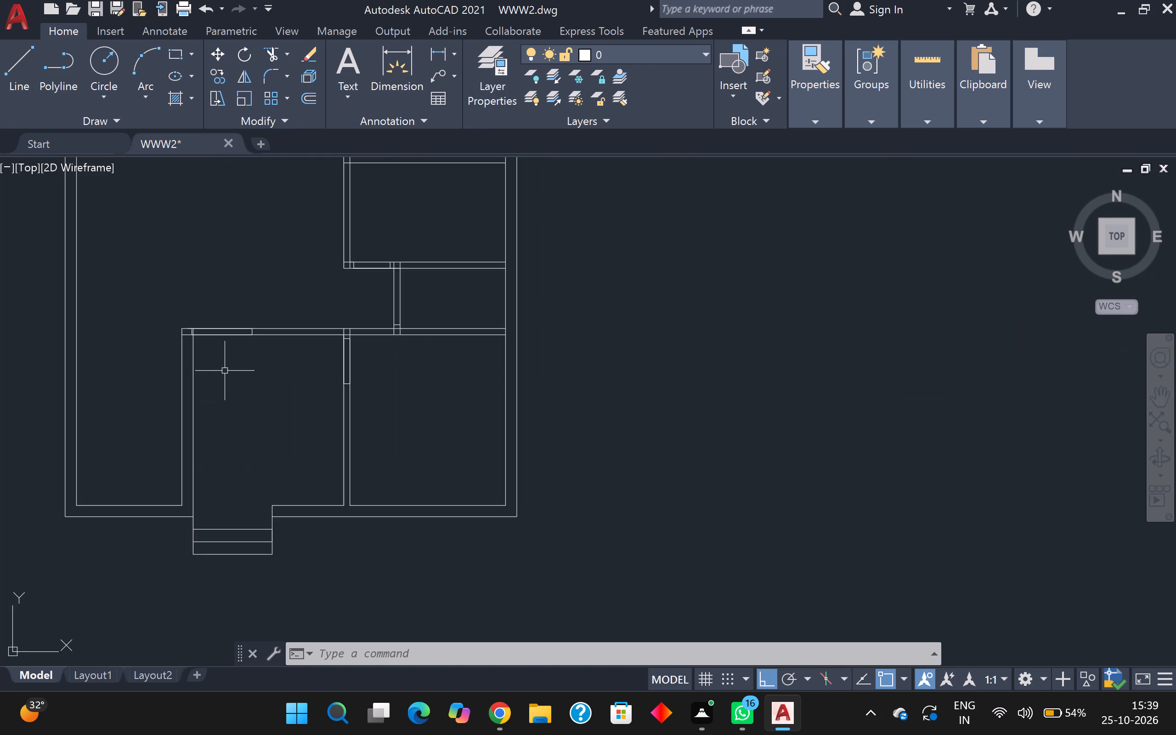
pyautogui.scroll(1, 469, 343)
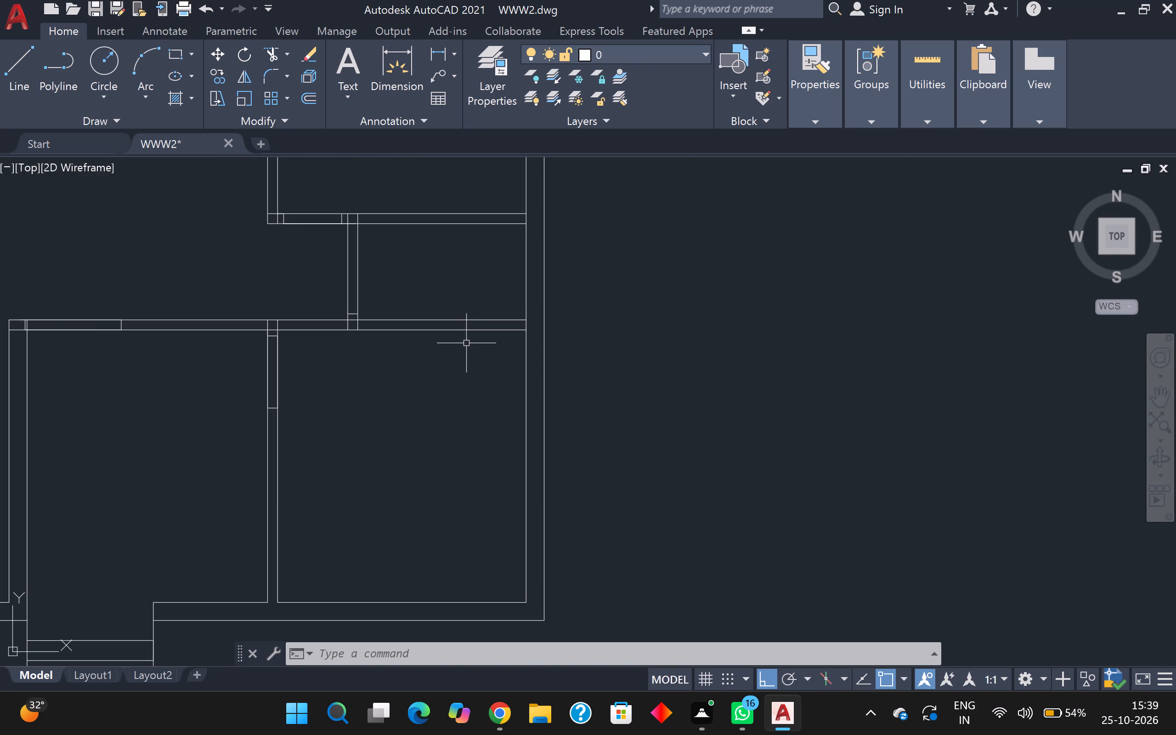
# Outline a 2'5" wide door opening in the horizontal interior wall, starting 3" right of the short vertical partition and spanning the wall's thickness.
pyautogui.press('l')
pyautogui.press('Return')
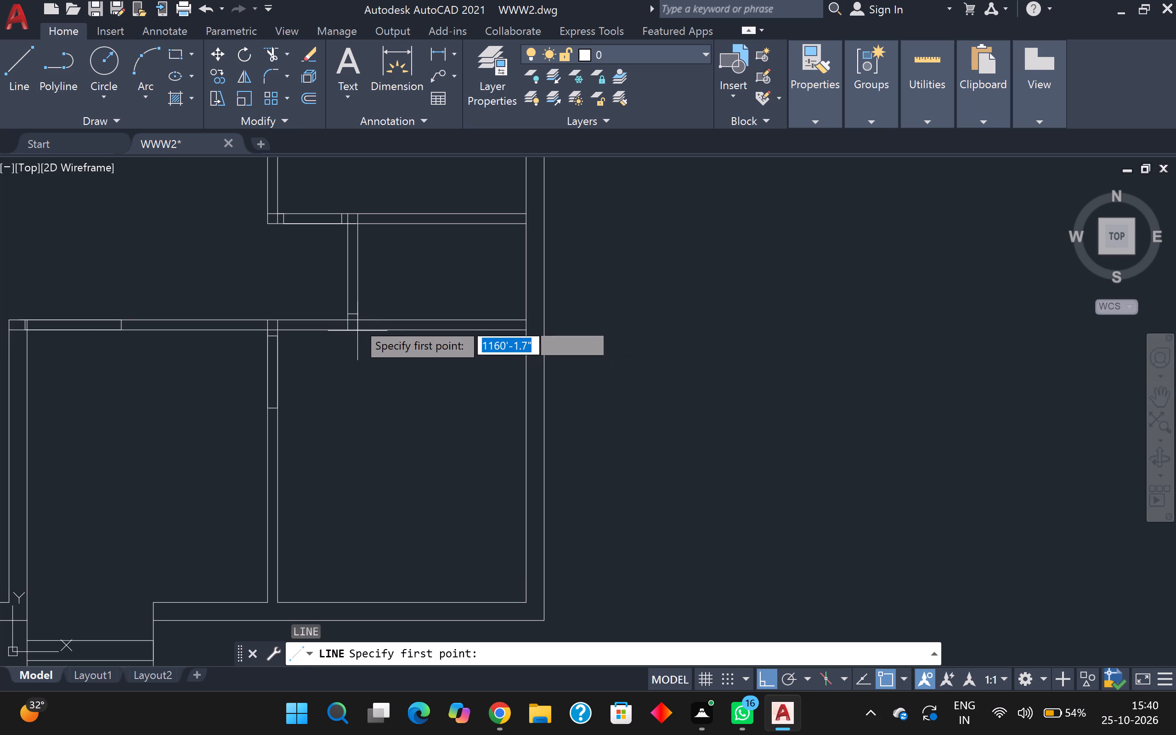
pyautogui.scroll(3, 353, 338)
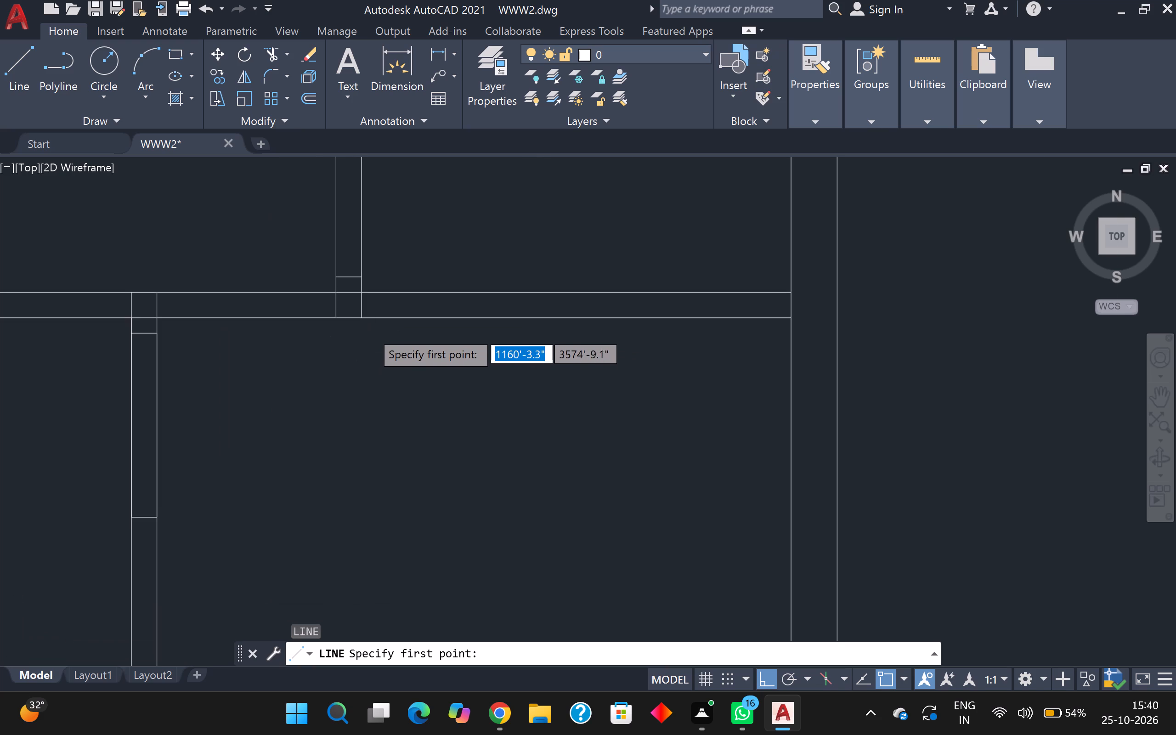
pyautogui.click(356, 271)
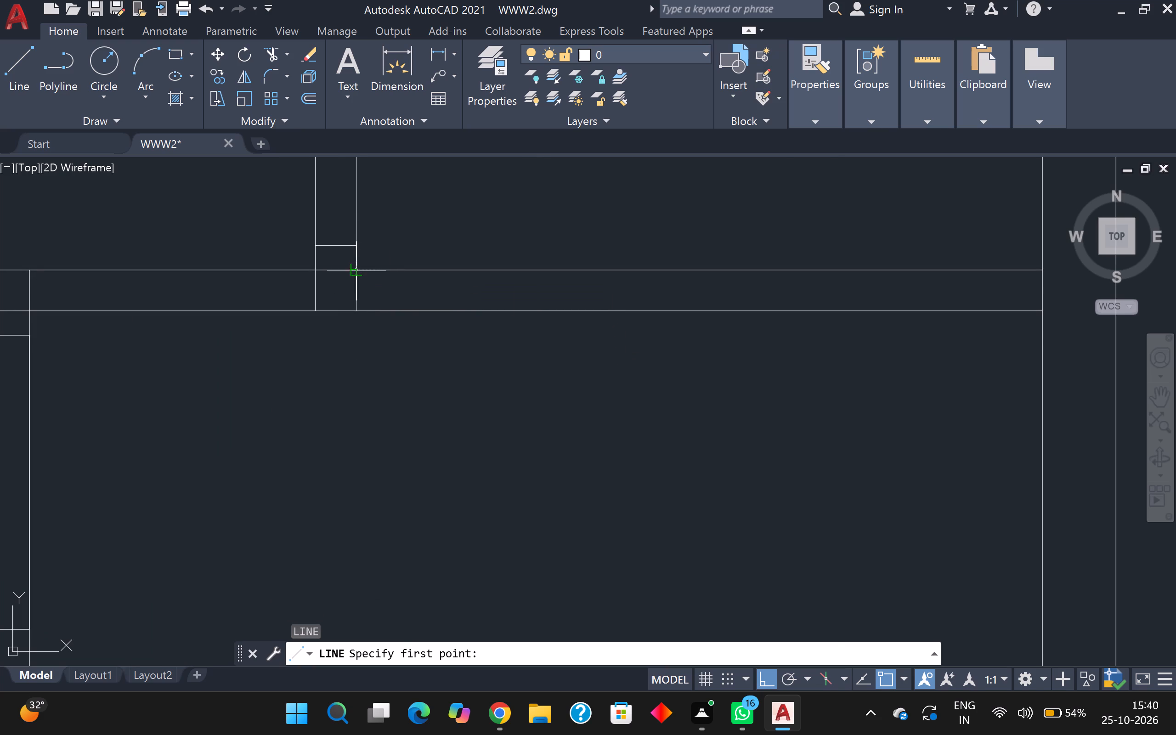
pyautogui.press('3')
pyautogui.press('Return')
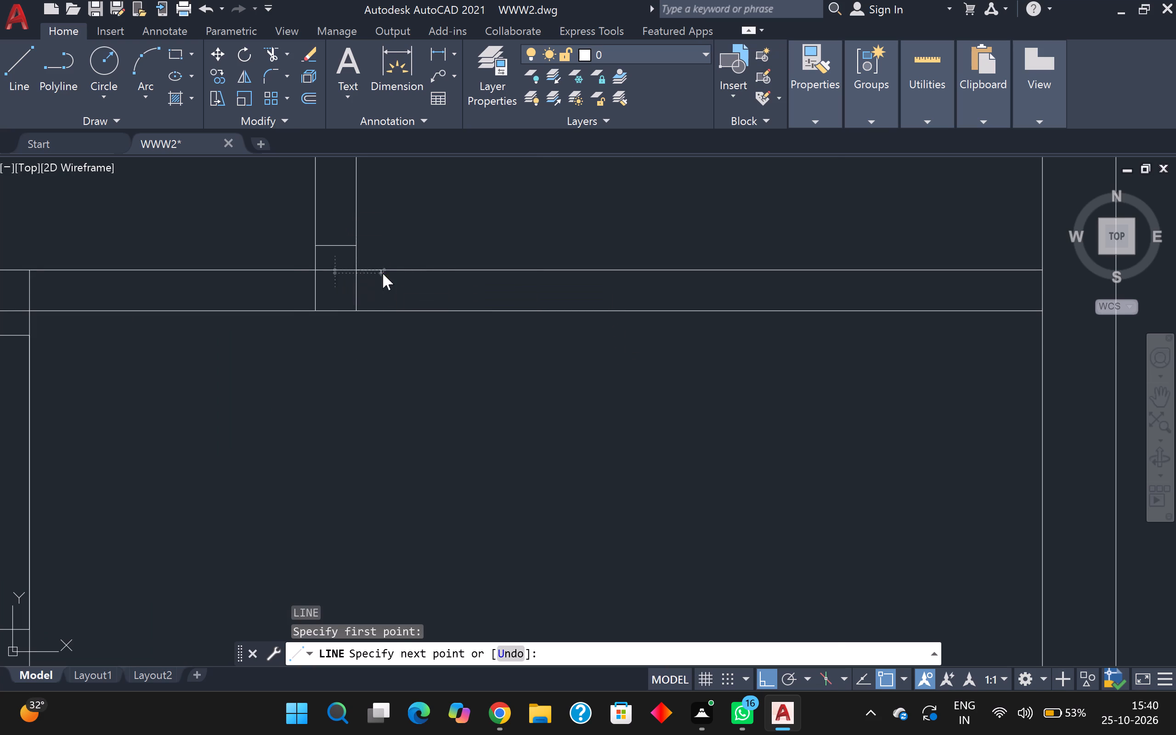
pyautogui.scroll(1, 269, 252)
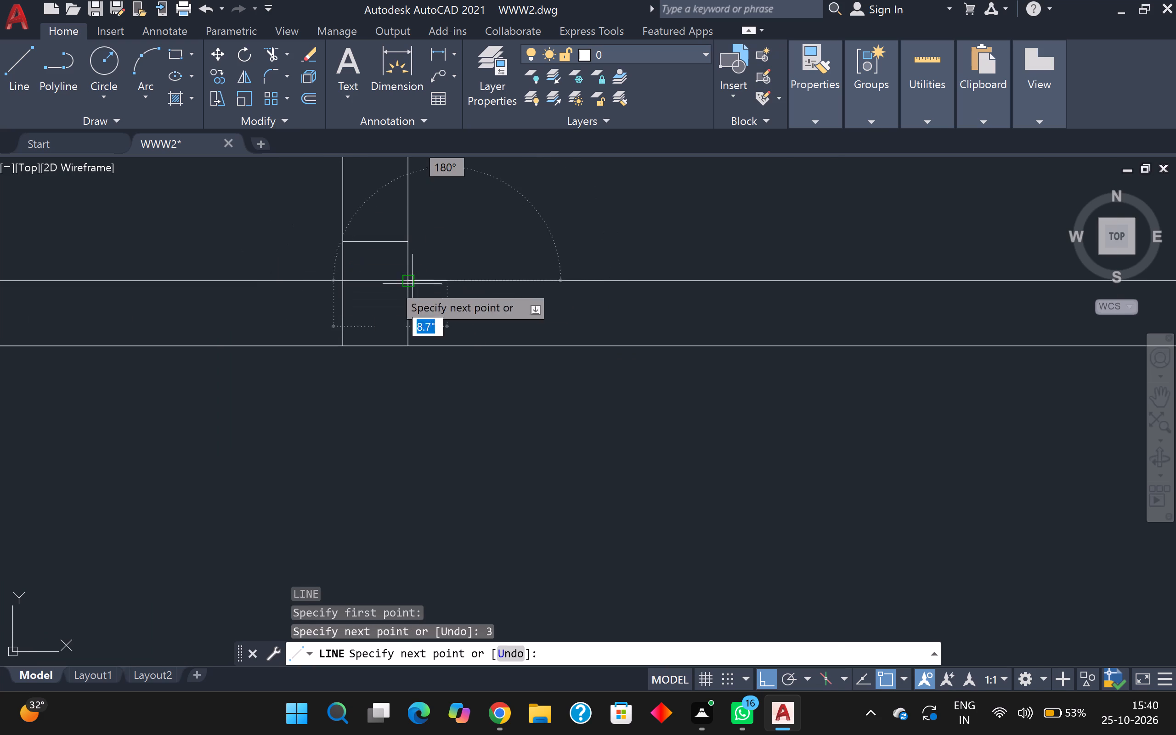
pyautogui.scroll(1, 442, 339)
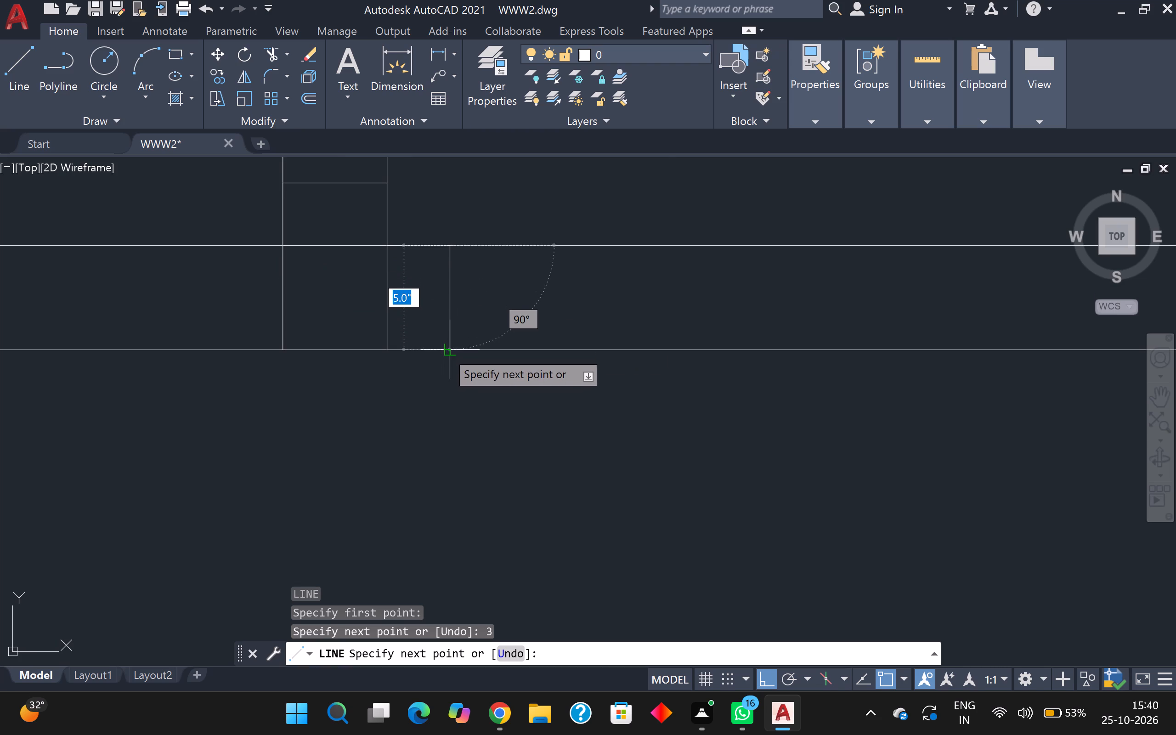
pyautogui.click(445, 350)
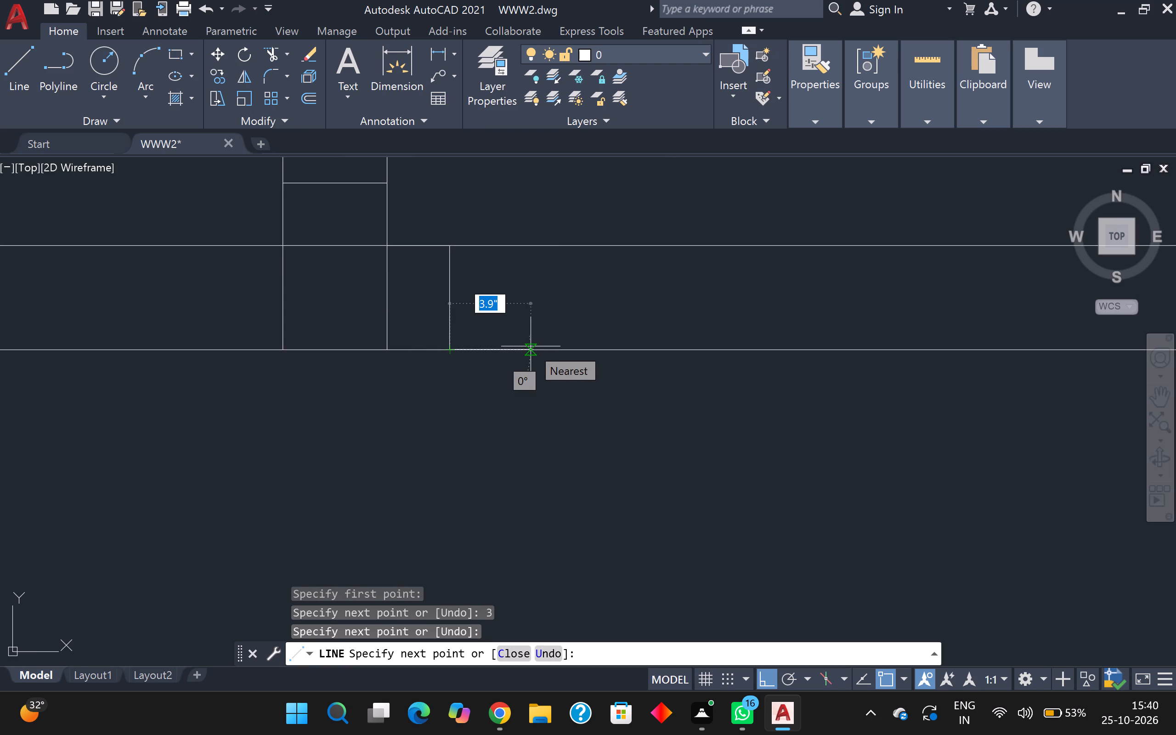
pyautogui.press('3')
pyautogui.press('BackSpace')
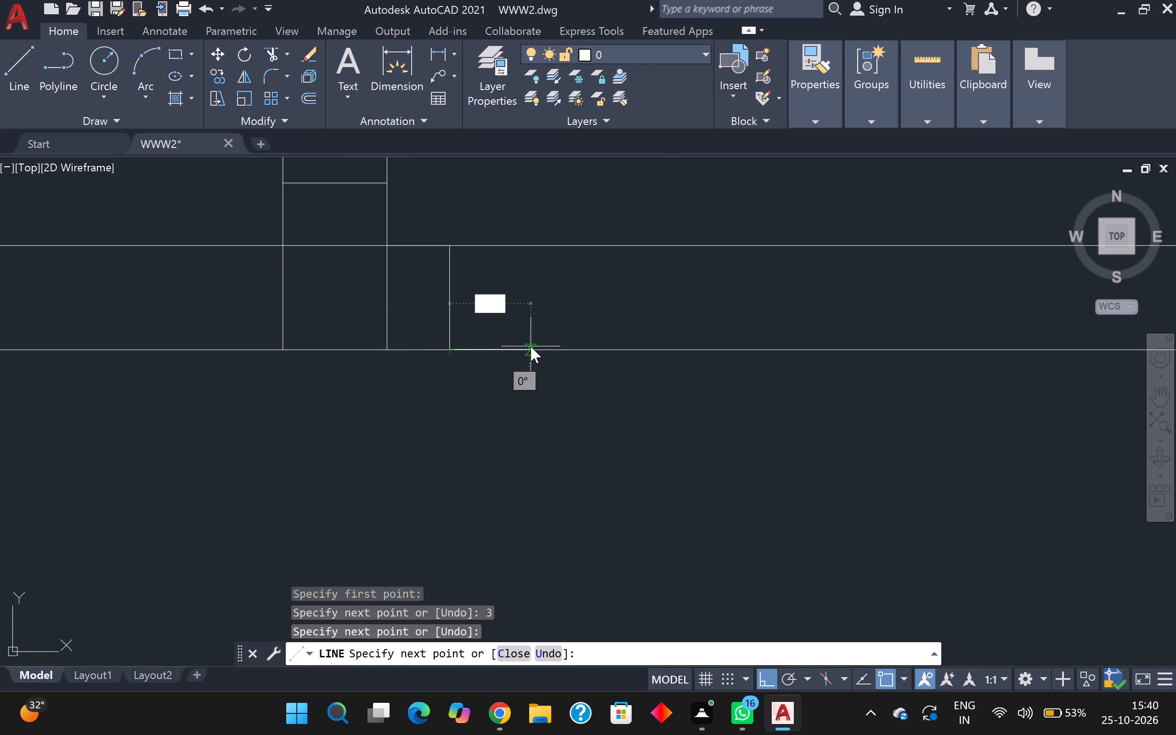
pyautogui.press('2')
pyautogui.press("'")
pyautogui.press('5')
pyautogui.press('Return')
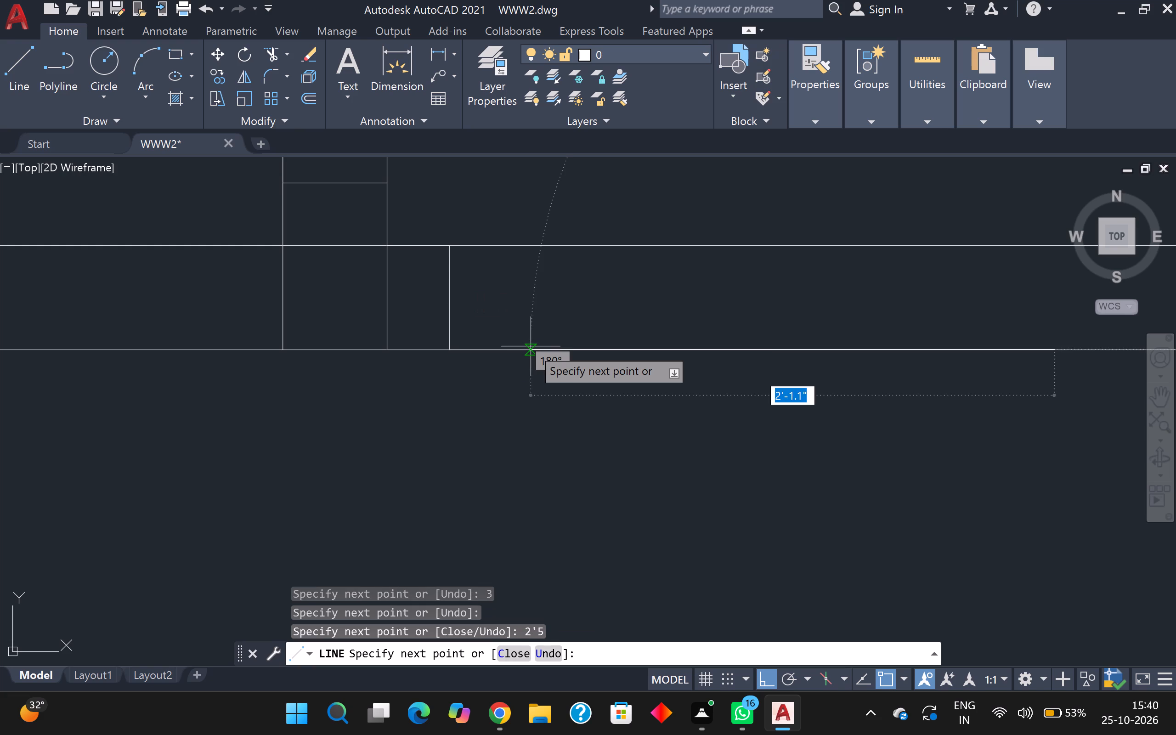
pyautogui.scroll(1, 649, 325)
pyautogui.moveTo(607, 312); pyautogui.dragTo(154, 287, button='middle')
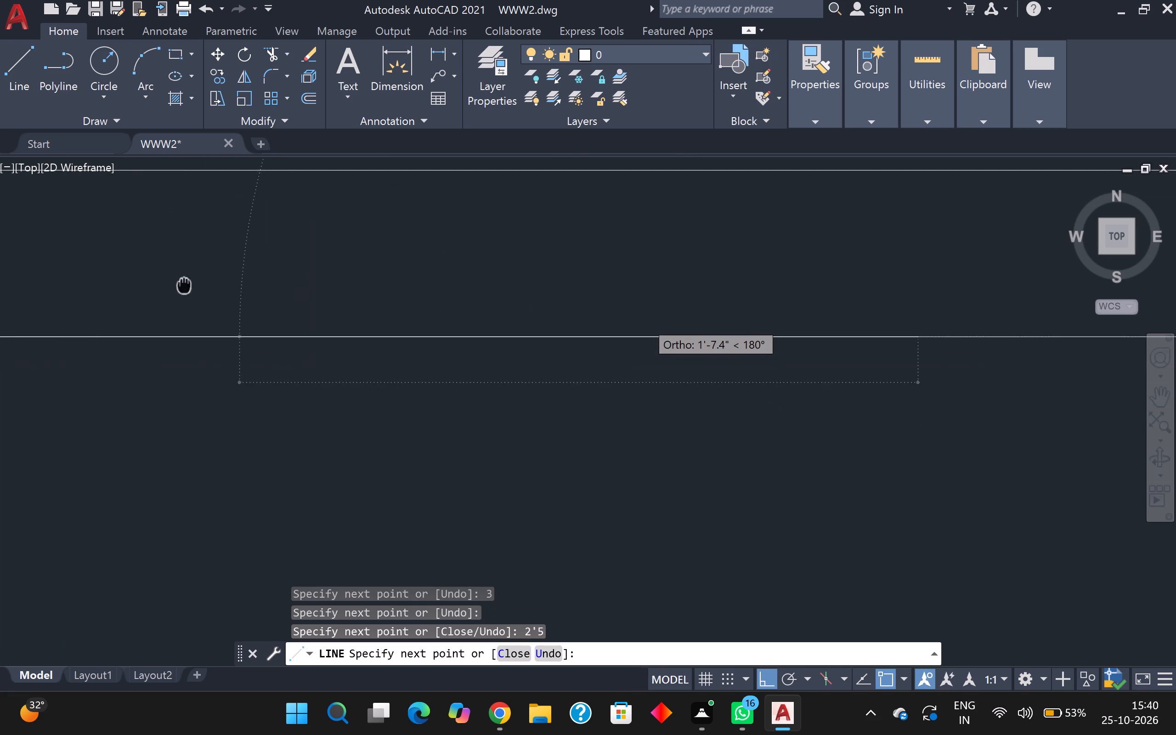
pyautogui.moveTo(154, 287); pyautogui.dragTo(86, 283, button='middle')
pyautogui.moveTo(851, 250); pyautogui.dragTo(864, 411, button='middle')
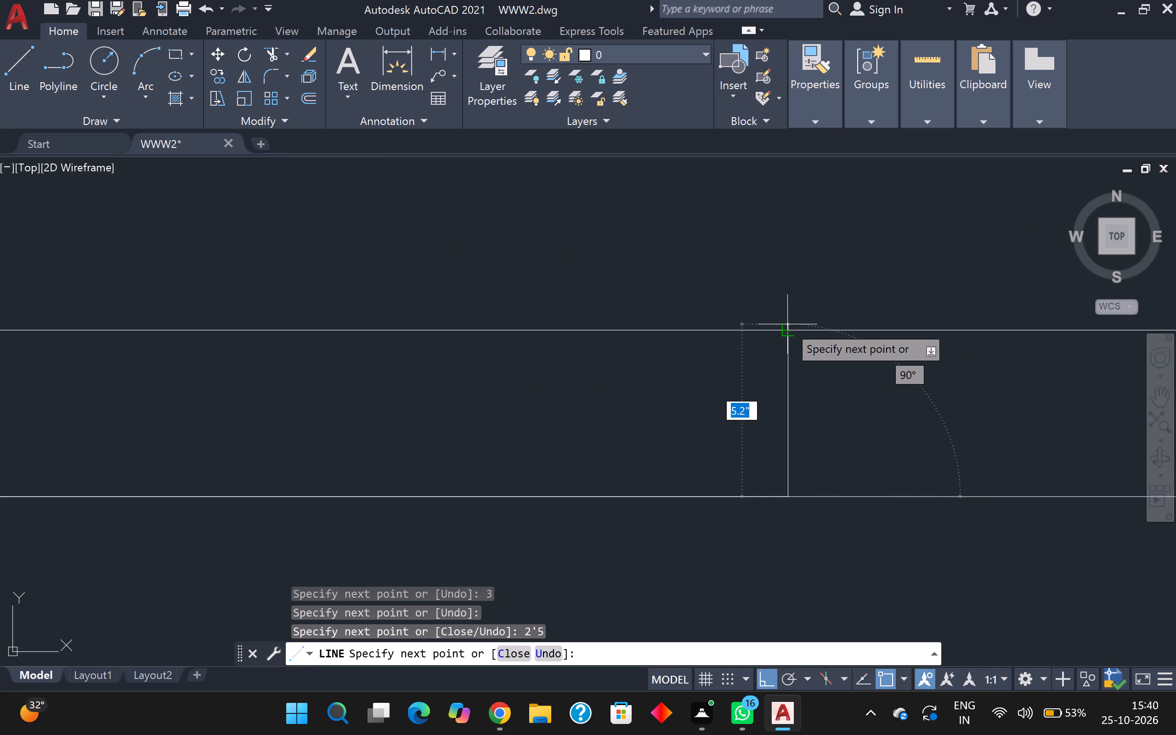
pyautogui.click(787, 330)
pyautogui.scroll(-2, 790, 331)
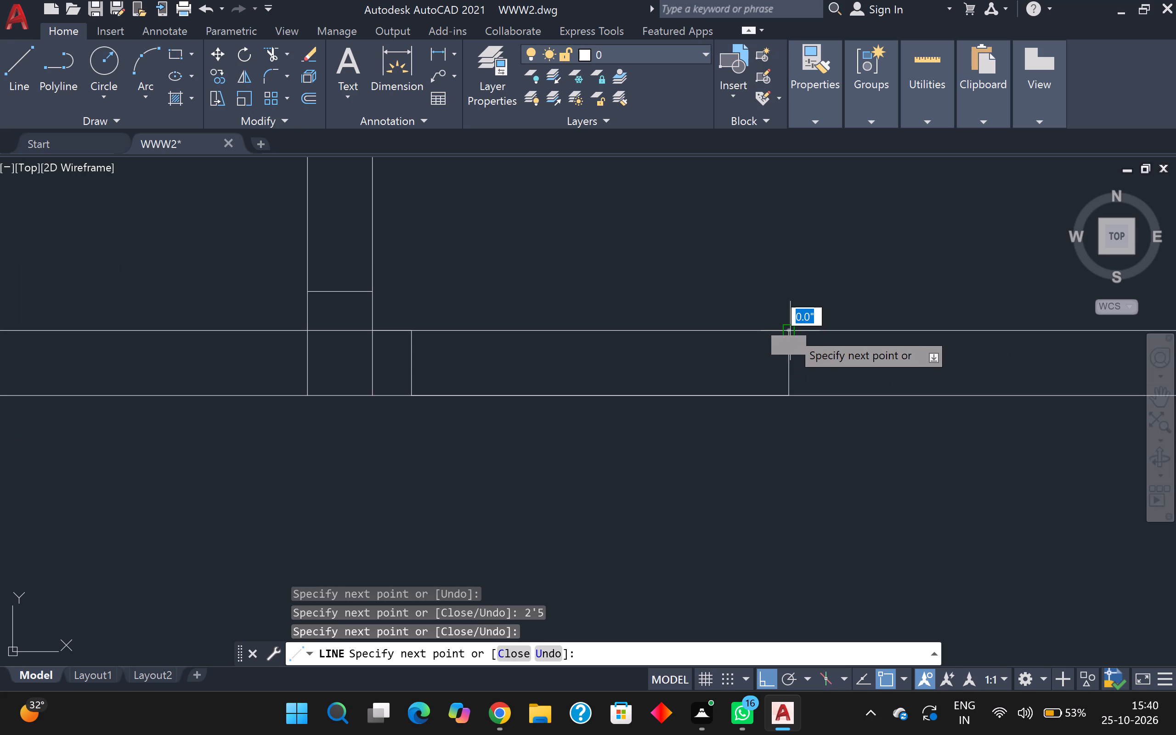
pyautogui.press('Escape')
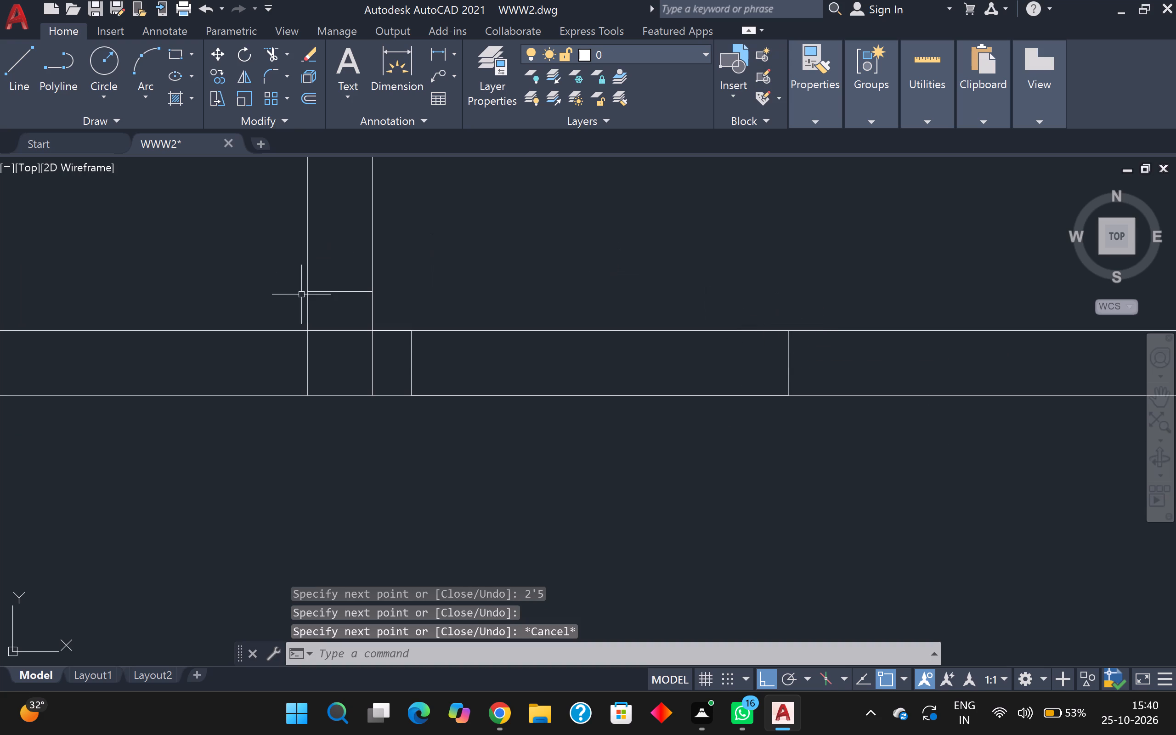
# Trim the leftover lines where the short vertical partition meets the horizontal wall beside the new opening.
pyautogui.click(268, 57)
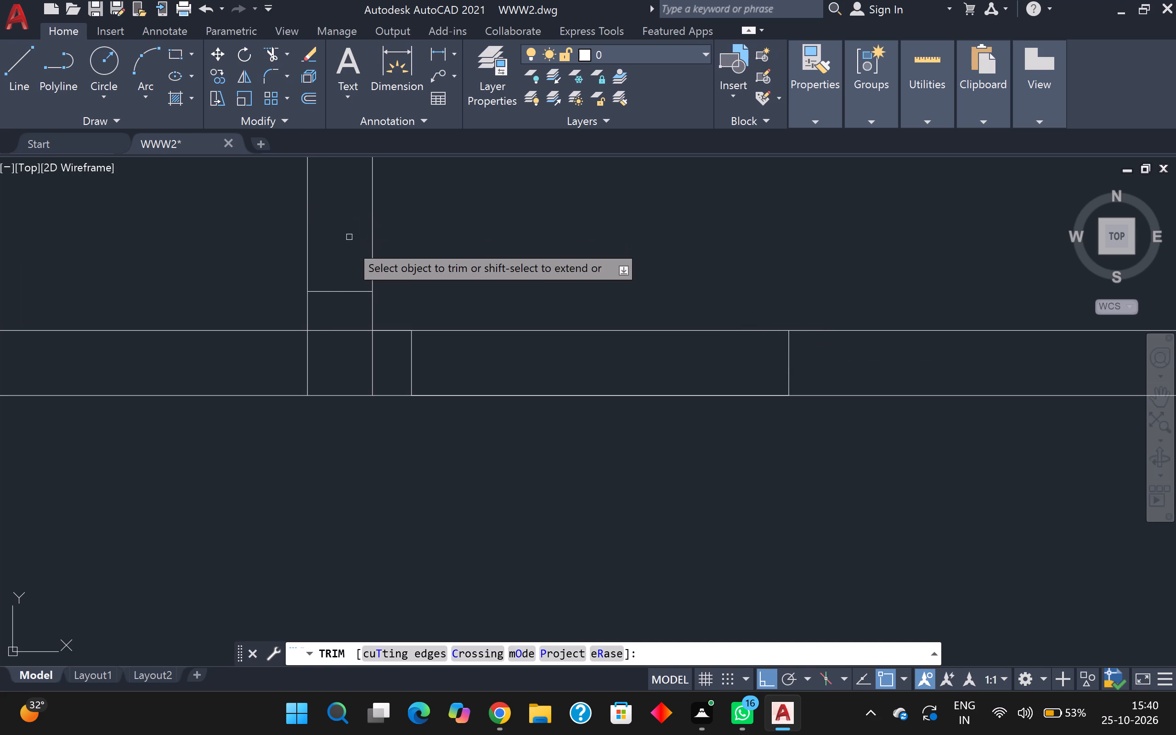
pyautogui.click(336, 276)
pyautogui.doubleClick(336, 364)
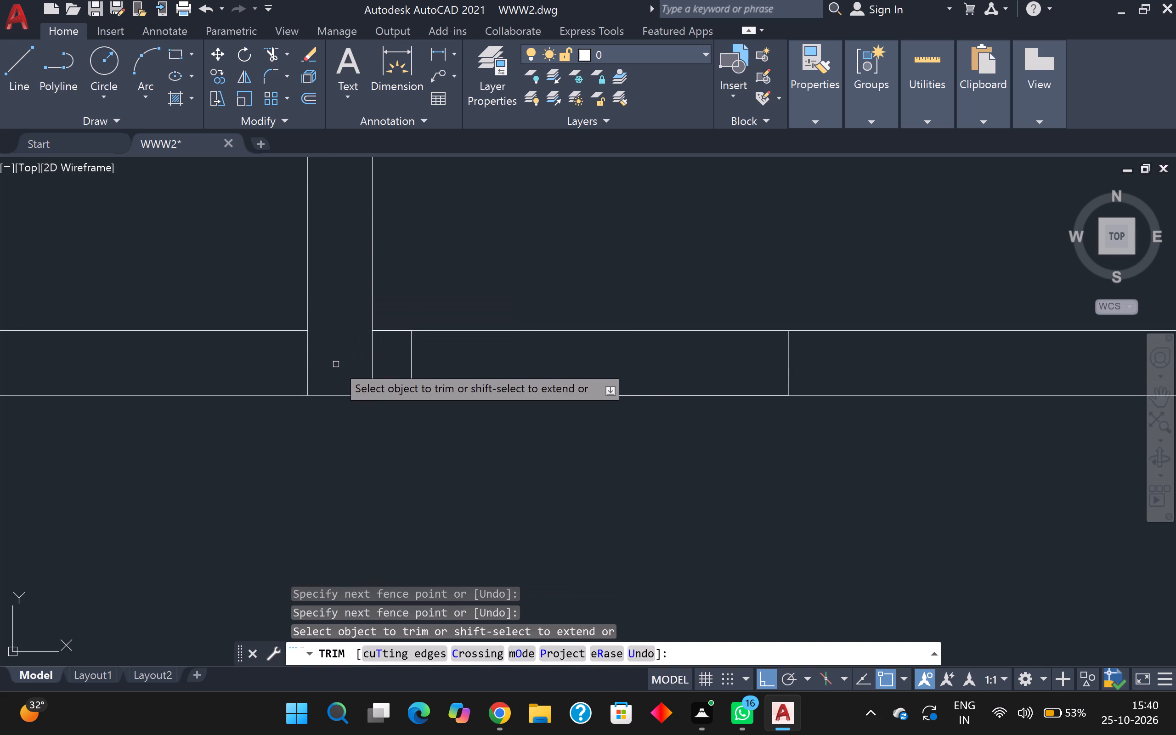
pyautogui.click(372, 362)
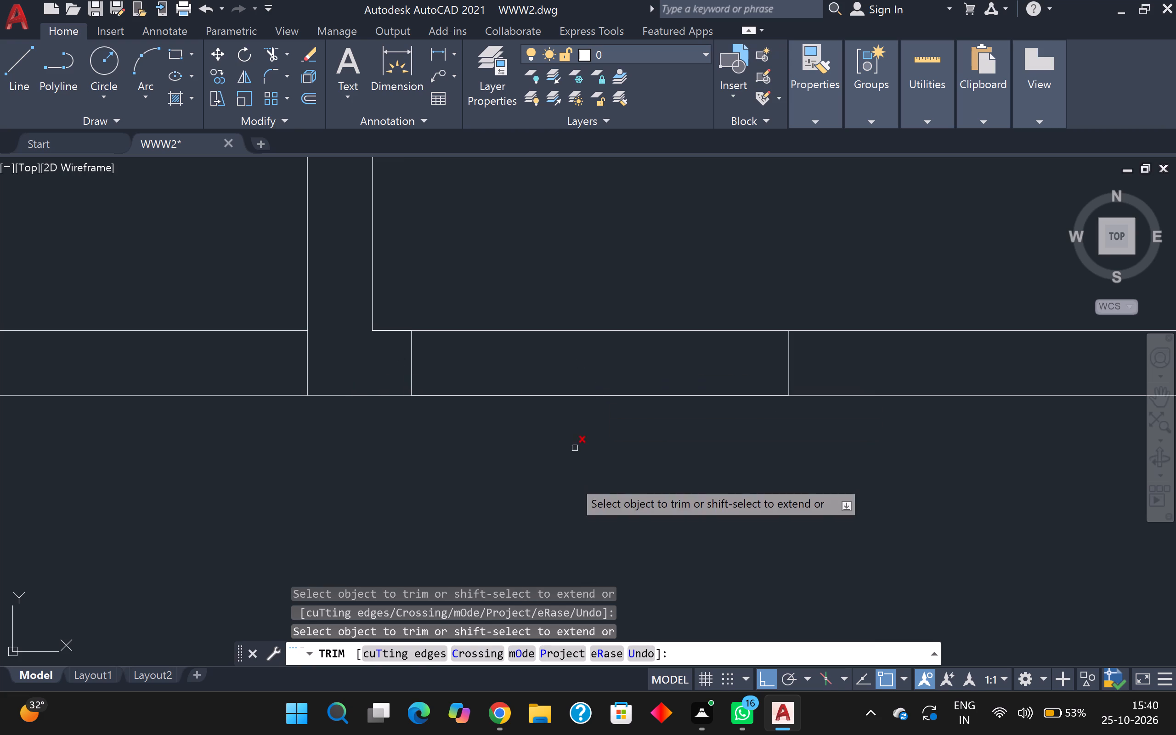
# Trim the wall lines across the new 2'5" opening and across the marked door opening in the lower vertical partition.
pyautogui.moveTo(572, 482); pyautogui.dragTo(571, 467)
pyautogui.click(580, 304)
pyautogui.scroll(-3, 580, 304)
pyautogui.scroll(-1, 607, 360)
pyautogui.moveTo(607, 360); pyautogui.dragTo(712, 376, button='middle')
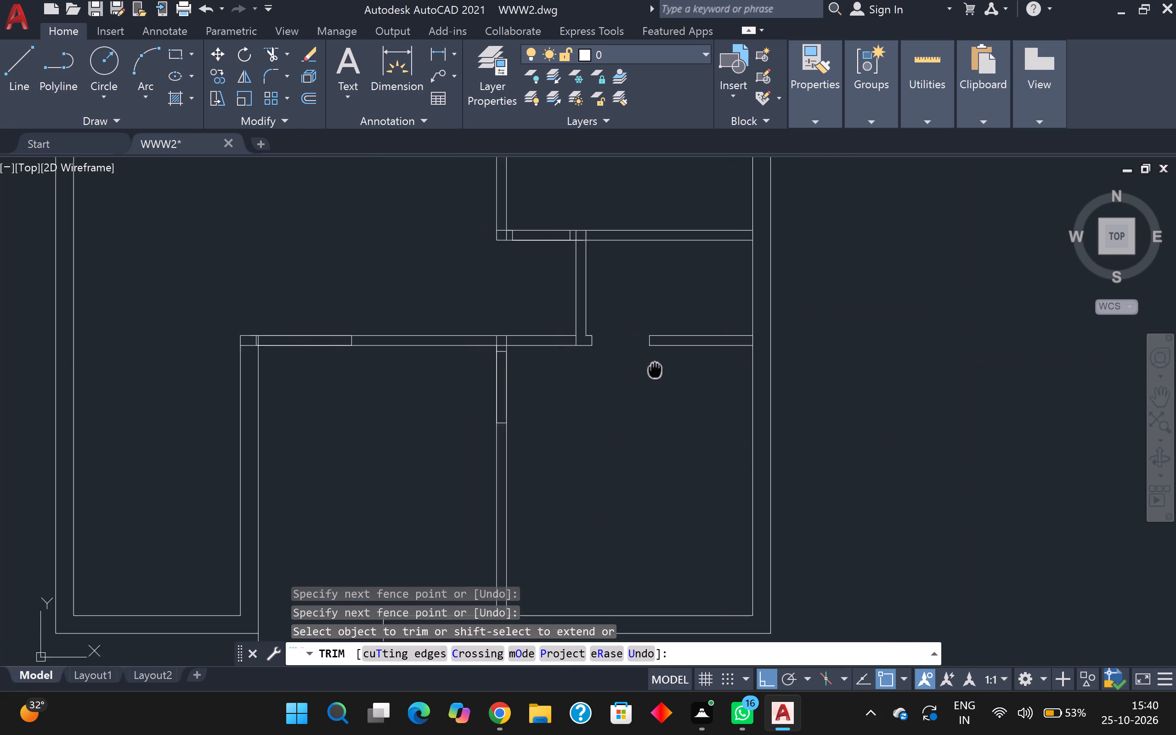
pyautogui.moveTo(712, 376); pyautogui.dragTo(726, 376, button='middle')
pyautogui.click(648, 407)
pyautogui.click(547, 403)
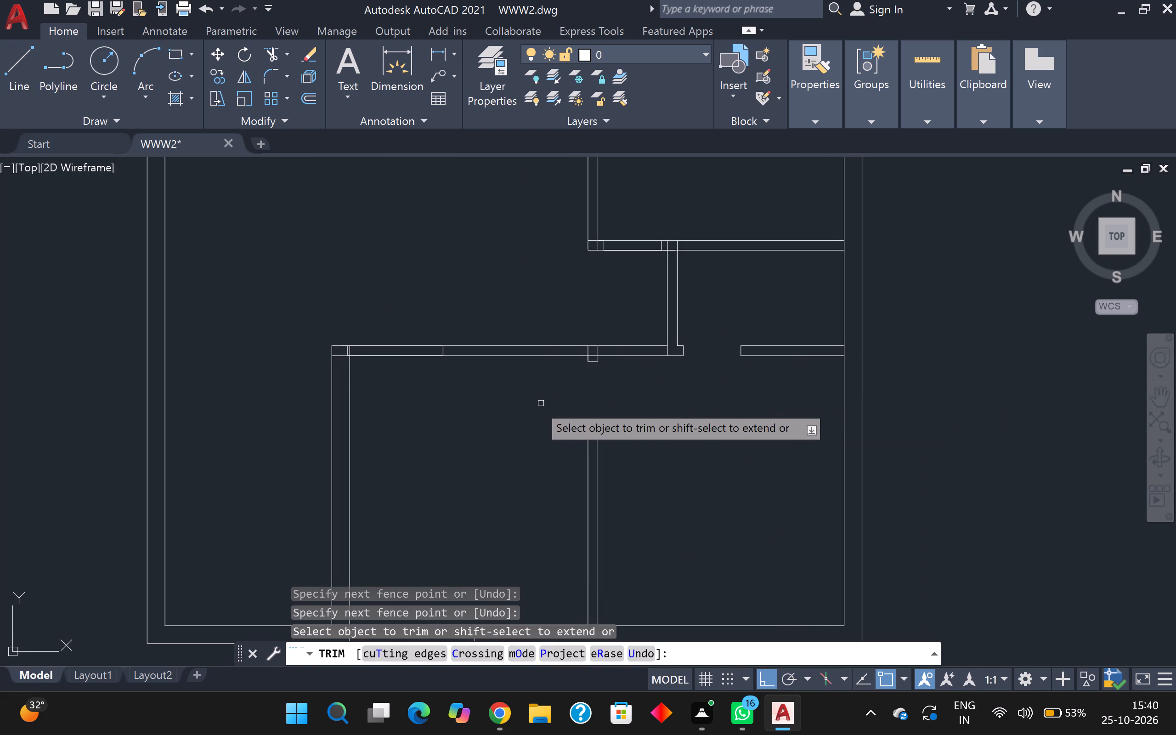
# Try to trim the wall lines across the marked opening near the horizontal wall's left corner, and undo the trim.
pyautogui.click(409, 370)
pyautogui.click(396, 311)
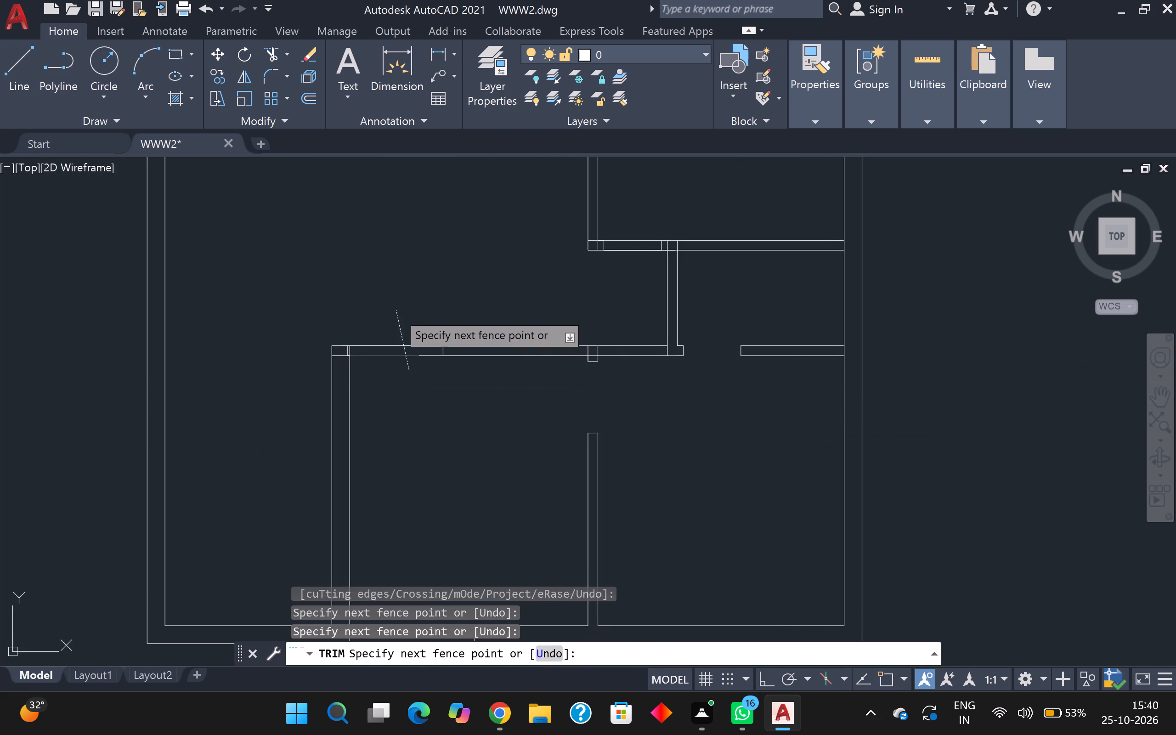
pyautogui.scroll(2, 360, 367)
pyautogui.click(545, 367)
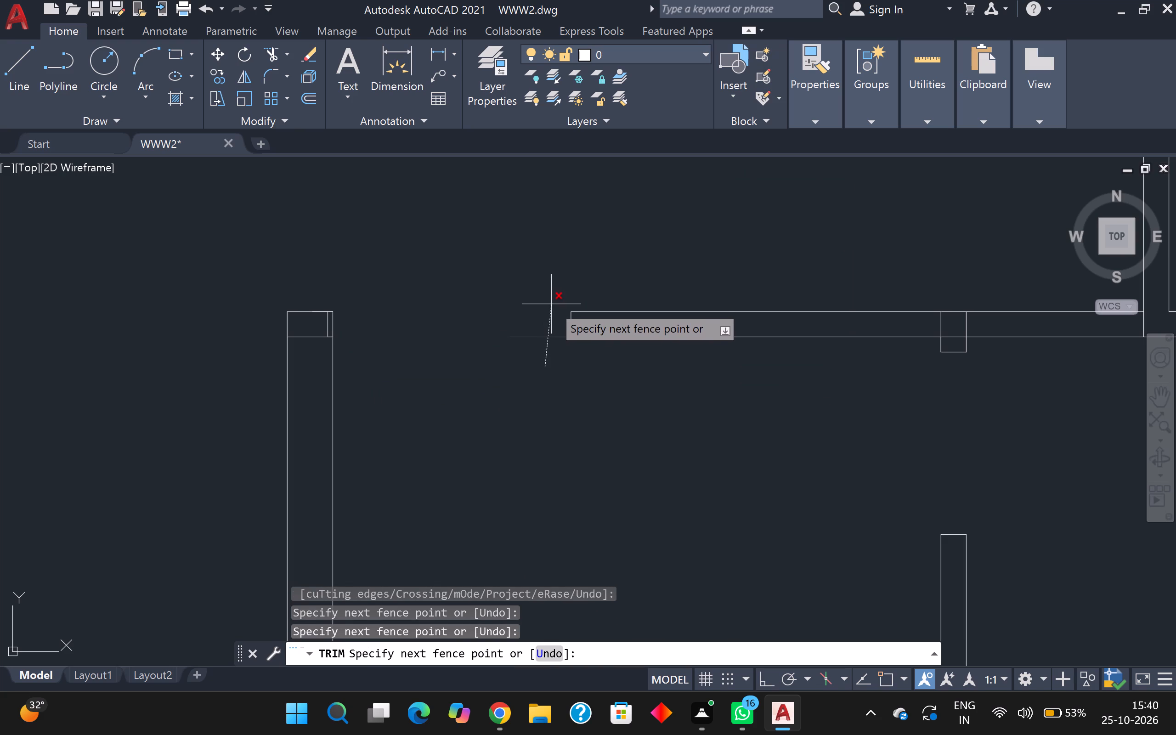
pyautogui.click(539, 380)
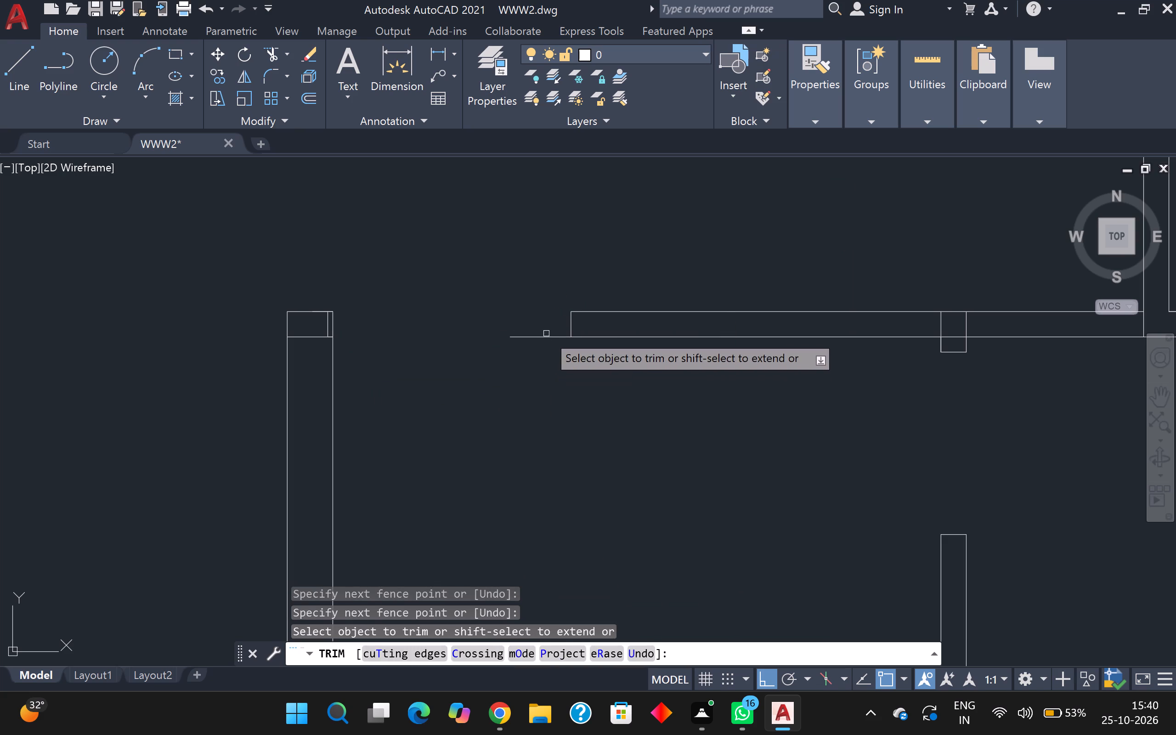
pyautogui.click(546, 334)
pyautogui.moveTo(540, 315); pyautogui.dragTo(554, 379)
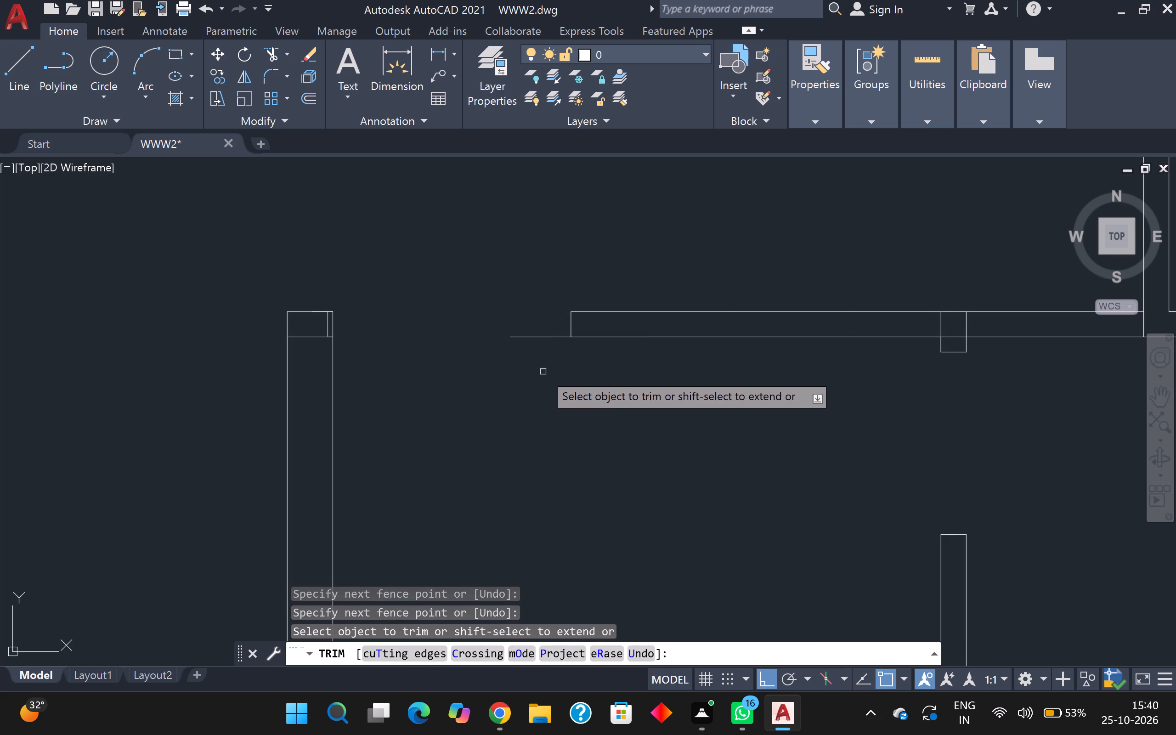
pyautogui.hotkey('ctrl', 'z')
# Measure the vertical wall's thickness at the corner beside the untrimmed left opening.
pyautogui.scroll(3, 486, 366)
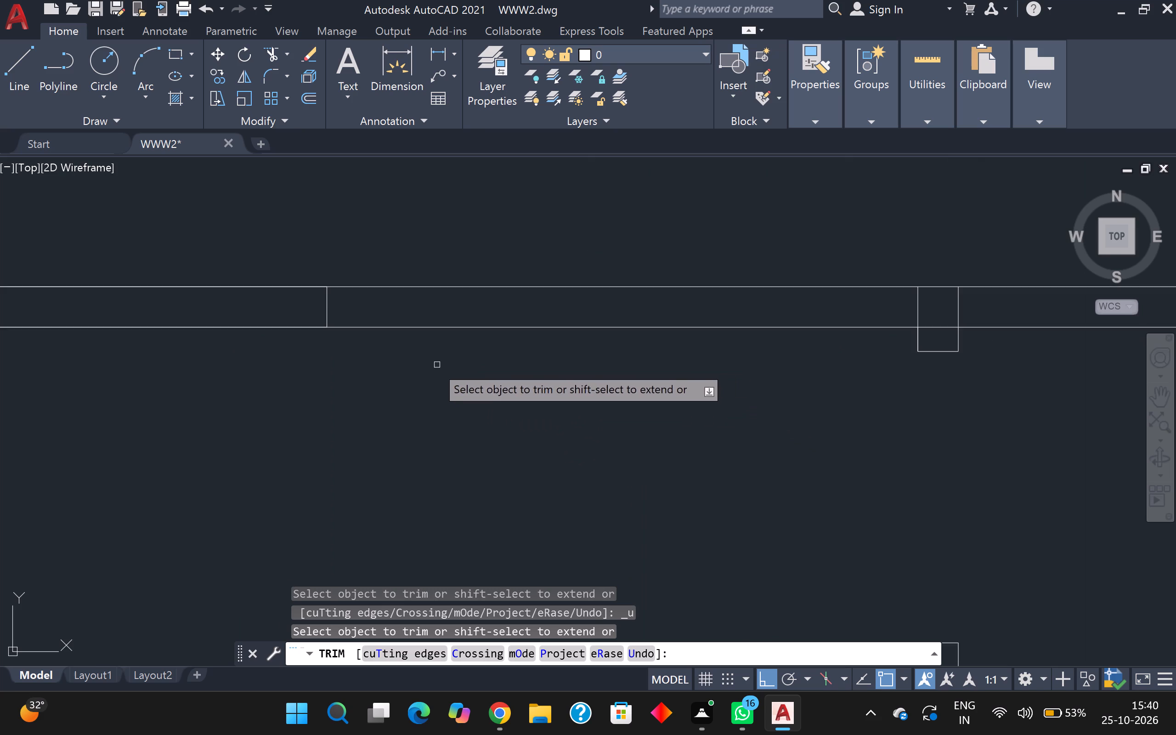
pyautogui.moveTo(439, 376); pyautogui.dragTo(695, 451, button='middle')
pyautogui.scroll(2, 69, 381)
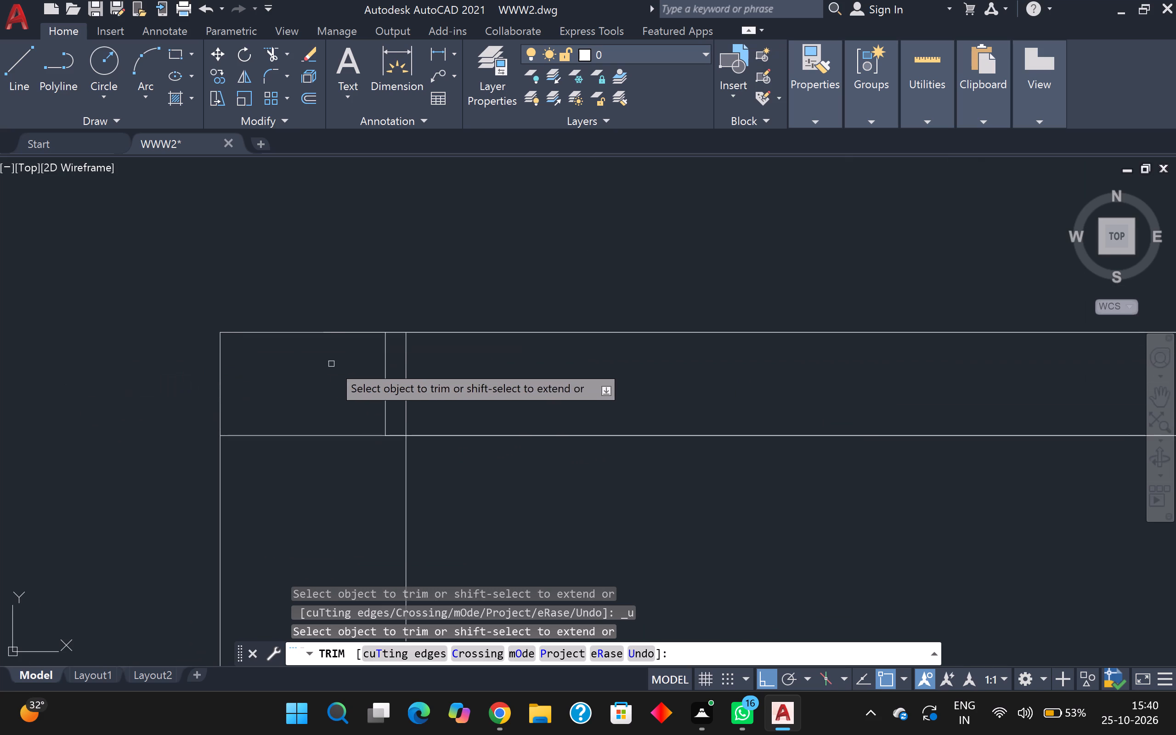
pyautogui.scroll(1, 344, 364)
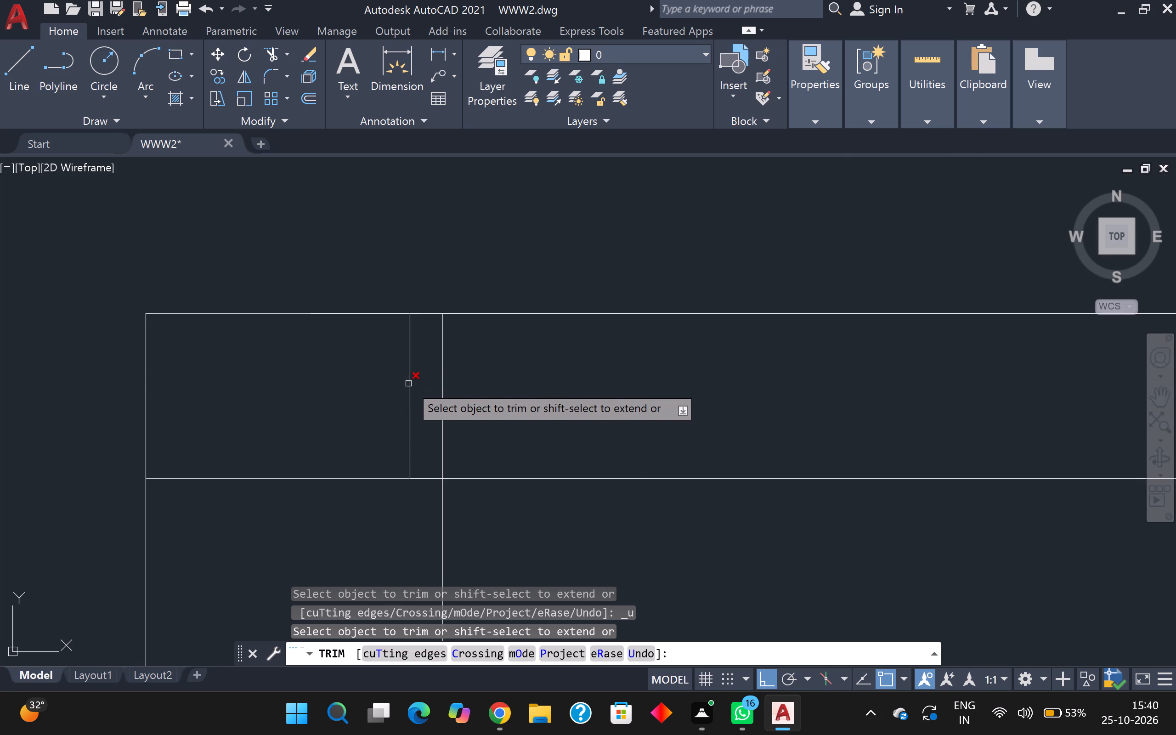
pyautogui.scroll(-2, 408, 384)
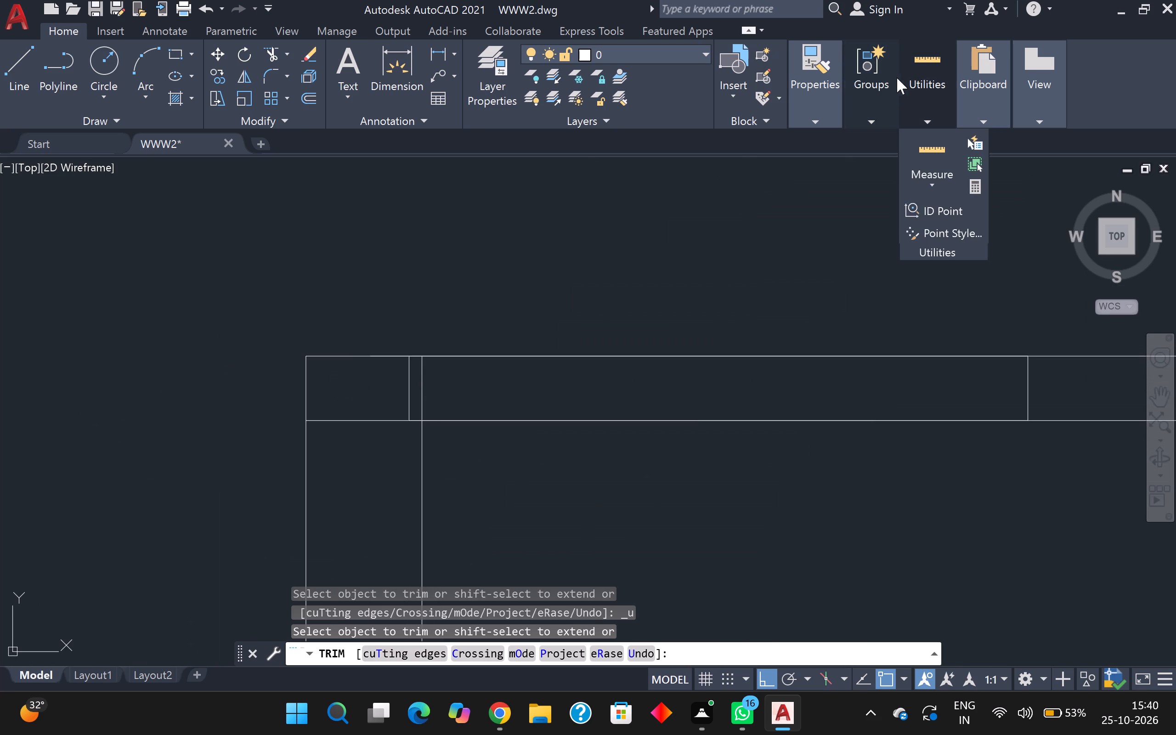
pyautogui.click(922, 151)
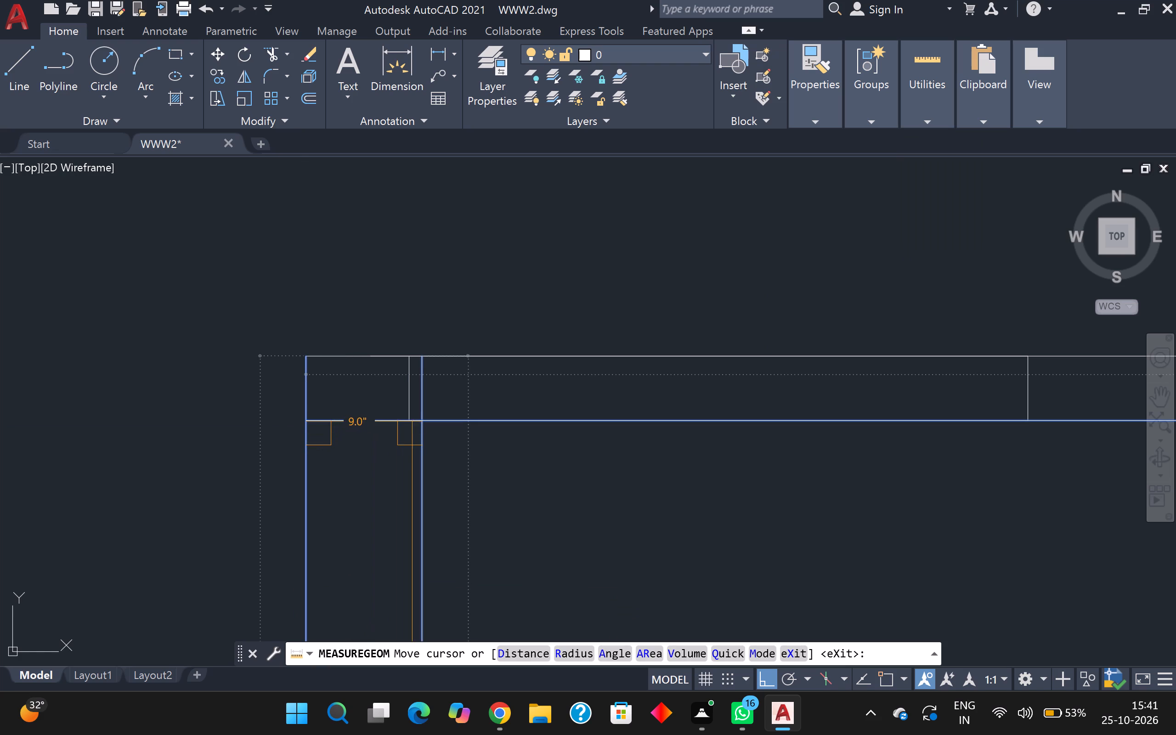
pyautogui.press('Escape')
# Draw a jamb line across the horizontal wall's thickness, set 3" right of the vertical wall's inner face at the left corner.
pyautogui.press('l')
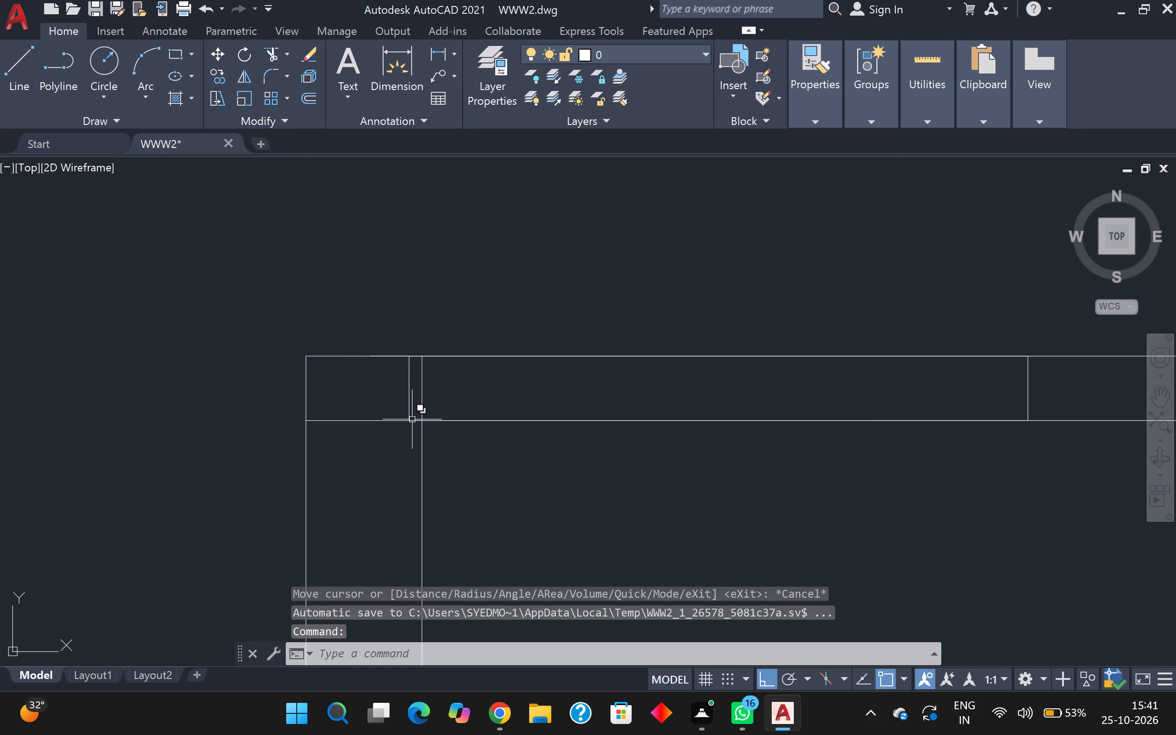
pyautogui.press('Return')
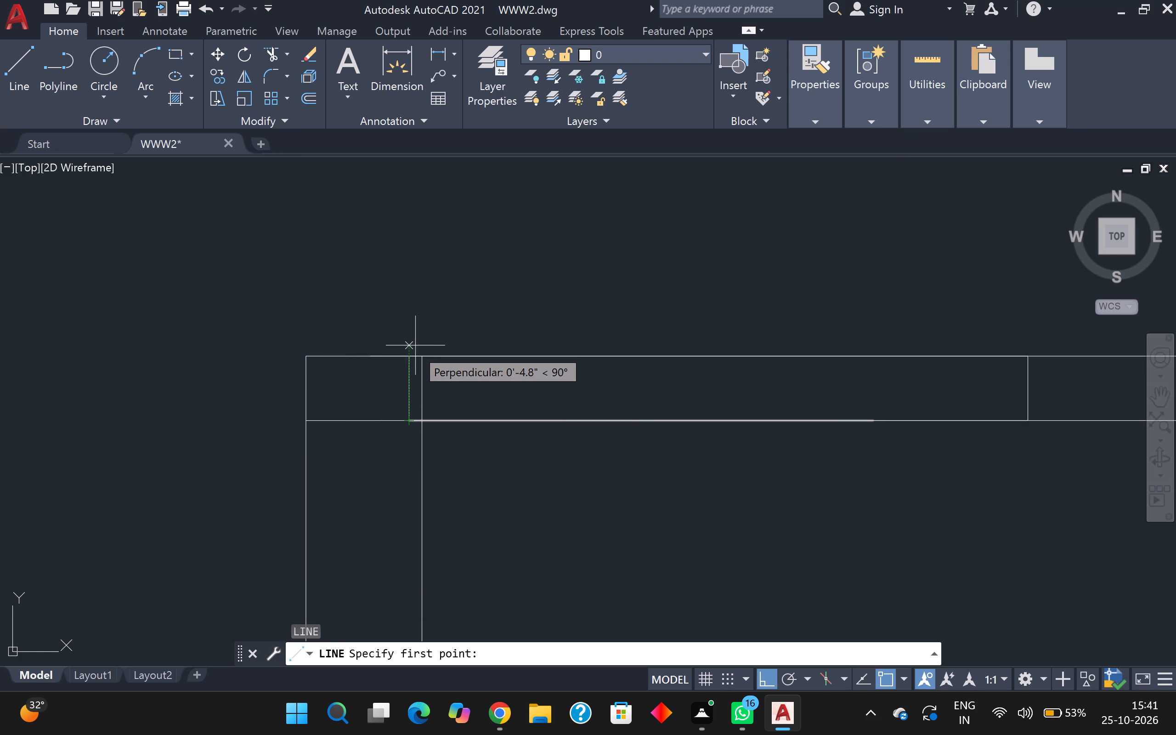
pyautogui.click(425, 354)
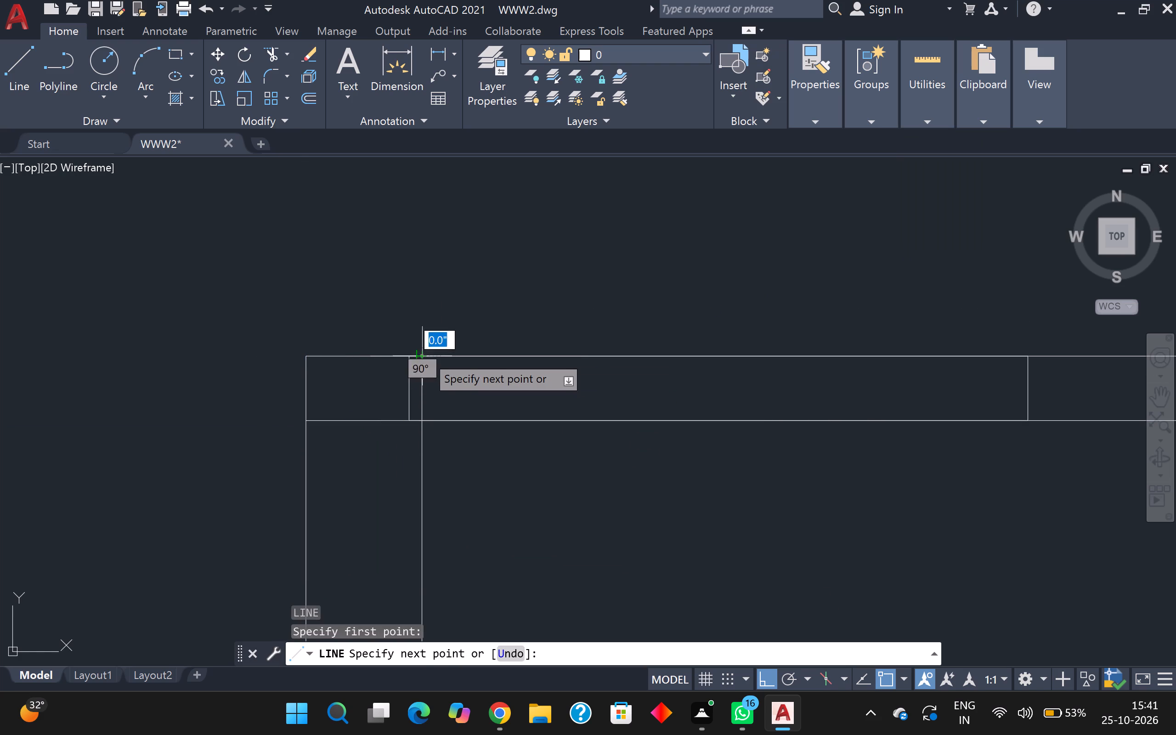
pyautogui.press('3')
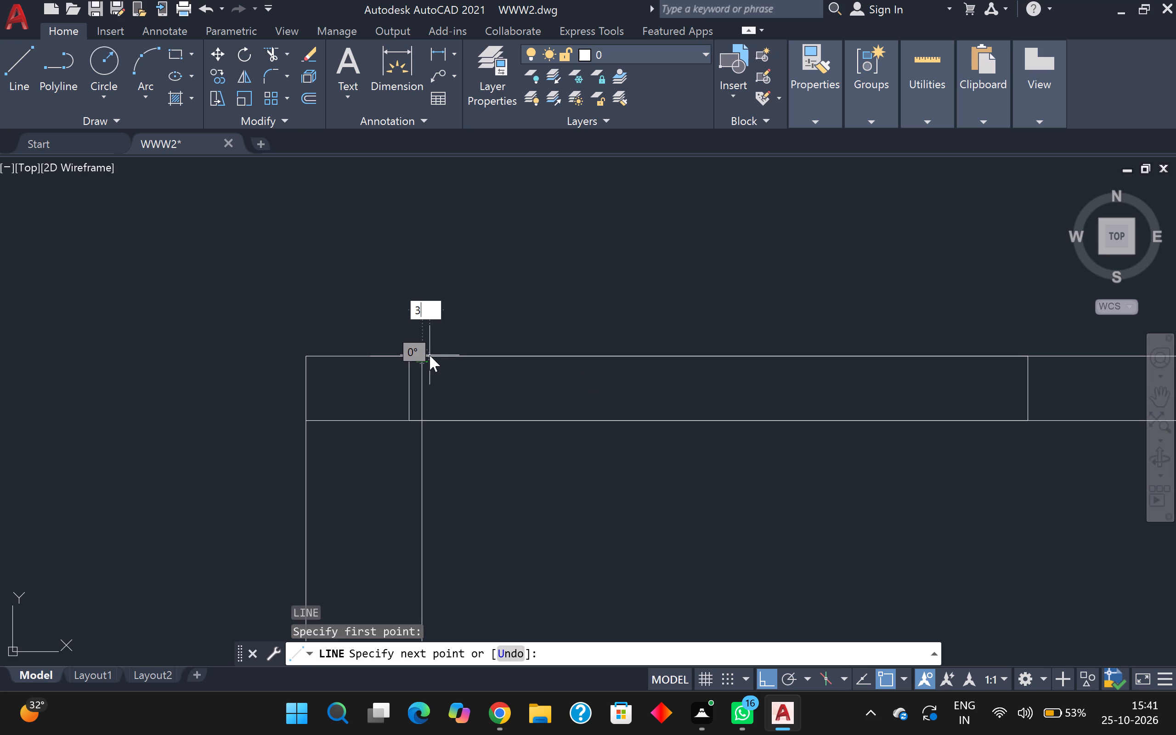
pyautogui.press('Return')
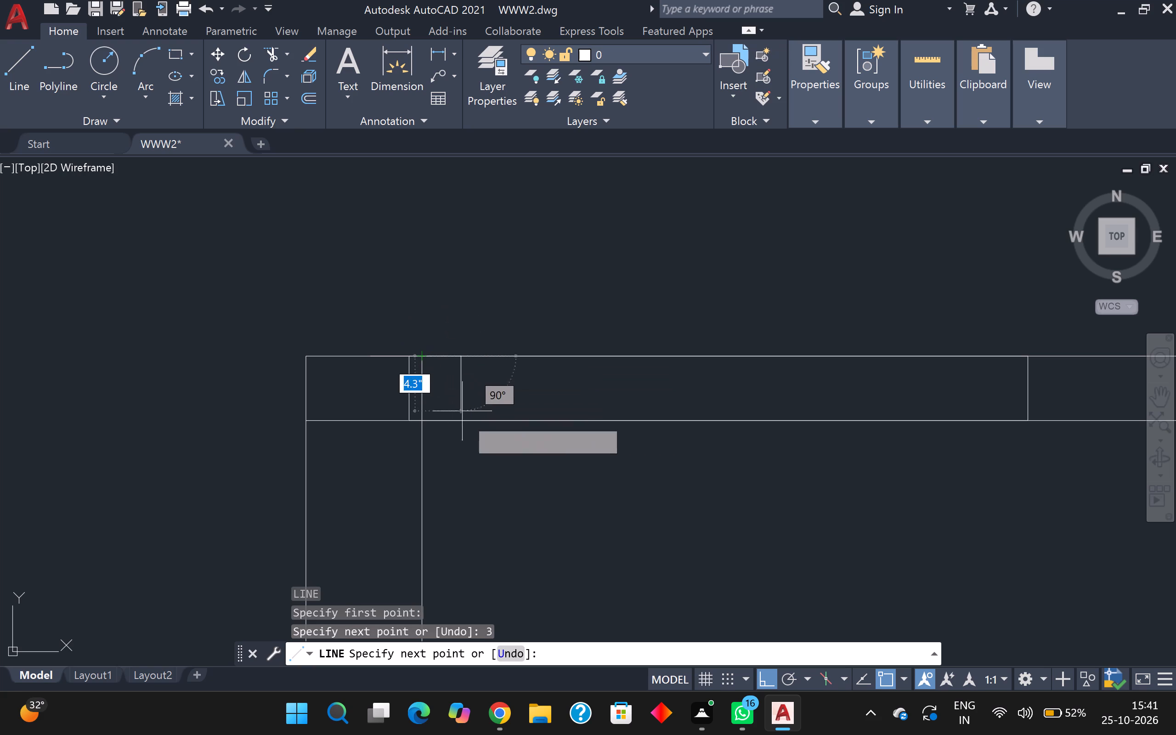
pyautogui.click(464, 426)
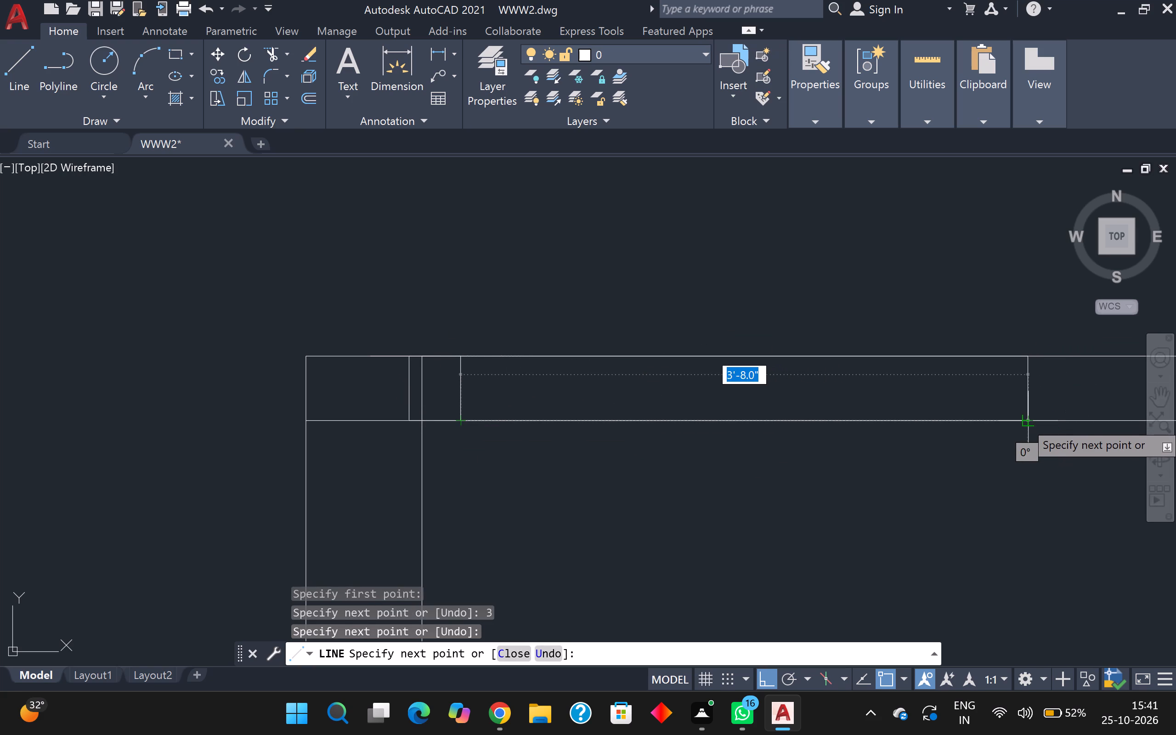
pyautogui.press('Escape')
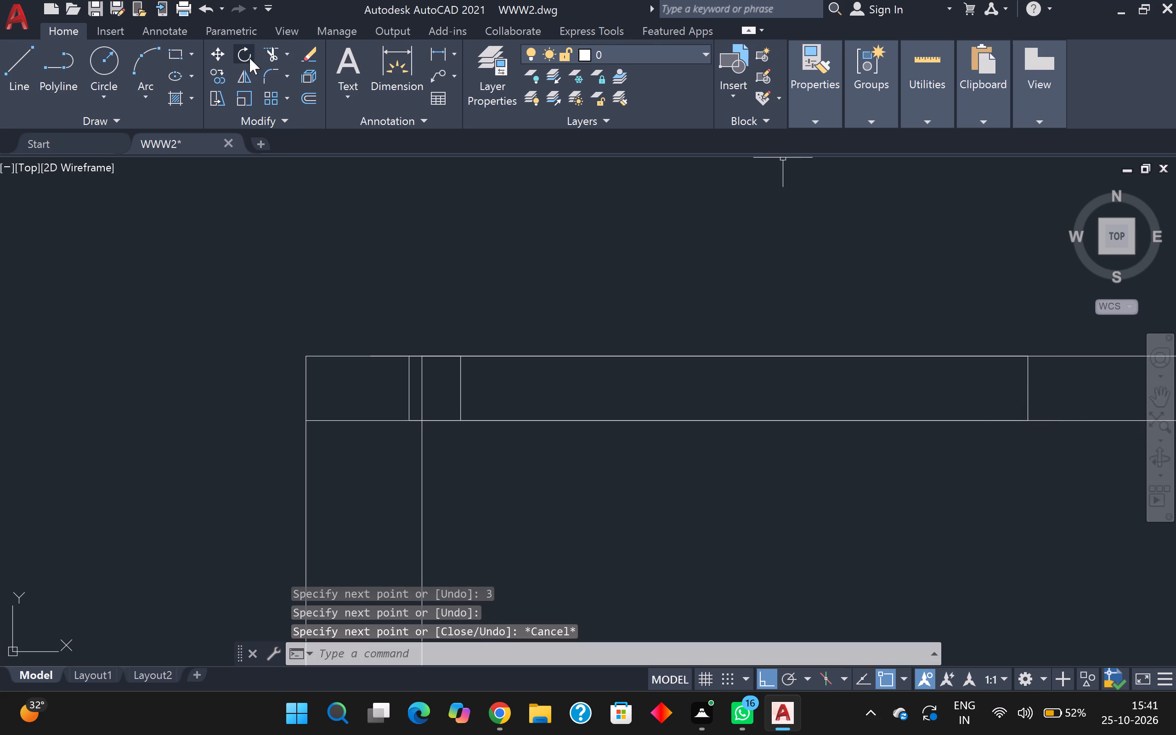
# Trim the wall lines across the marked door opening near the horizontal wall's left corner, including the leftover jamb mark.
pyautogui.click(270, 57)
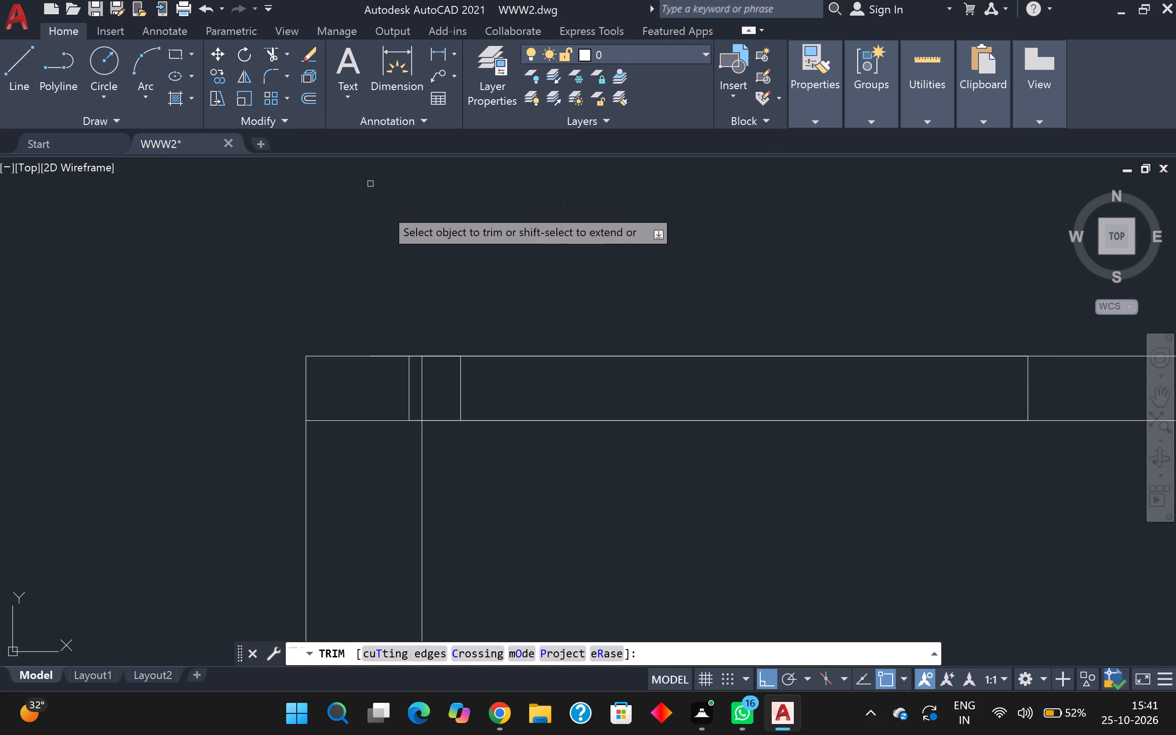
pyautogui.click(407, 401)
pyautogui.click(554, 471)
pyautogui.click(585, 336)
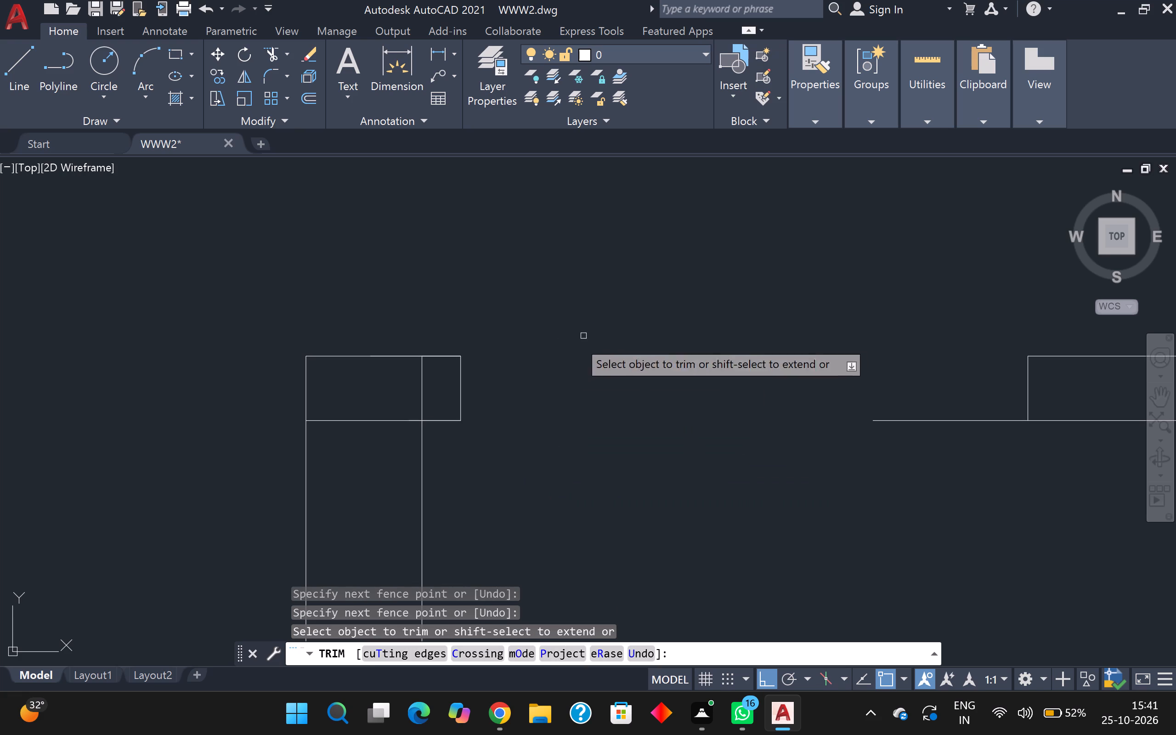
pyautogui.click(988, 520)
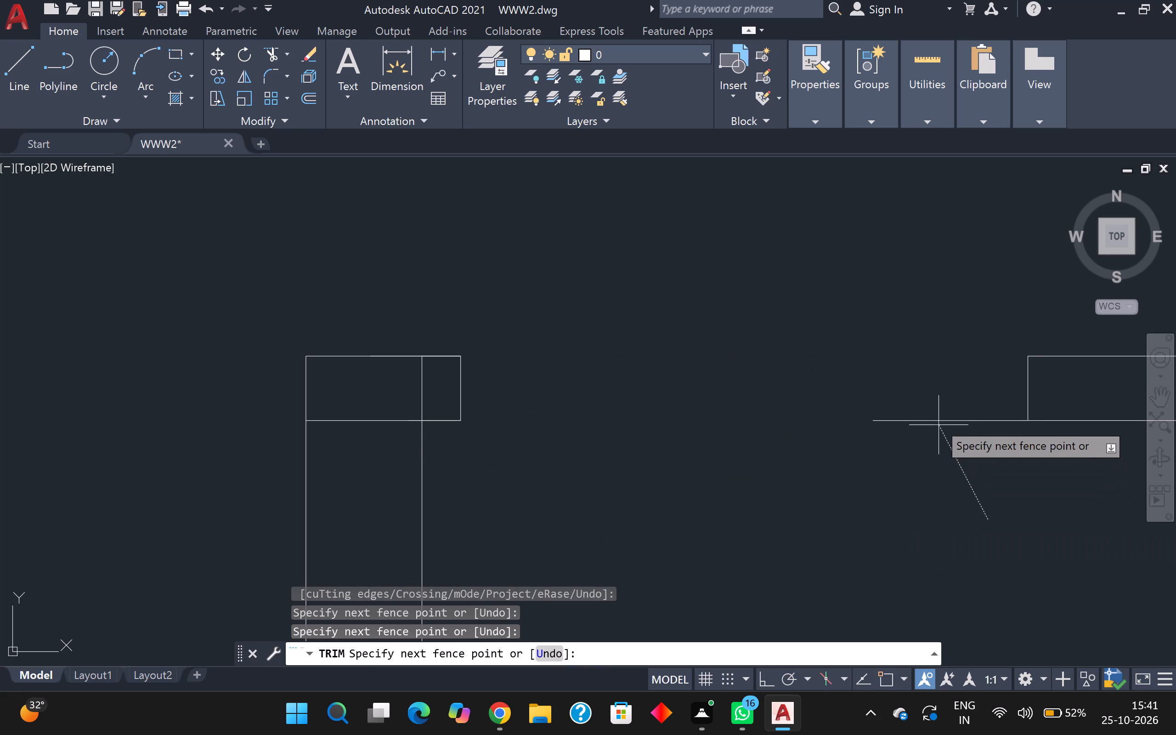
pyautogui.click(927, 380)
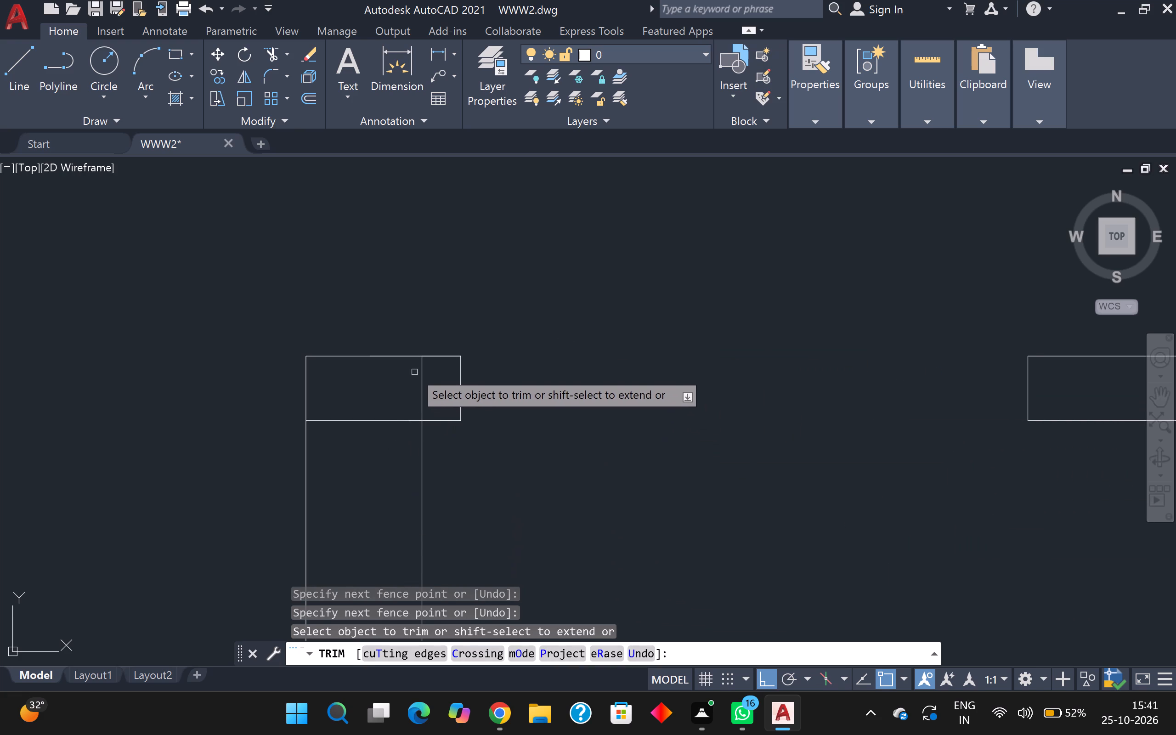
# Trim the overlapping wall lines and the short leftover stub inside the left corner beside the new opening.
pyautogui.moveTo(415, 373); pyautogui.dragTo(418, 378)
pyautogui.click(440, 392)
pyautogui.click(388, 395)
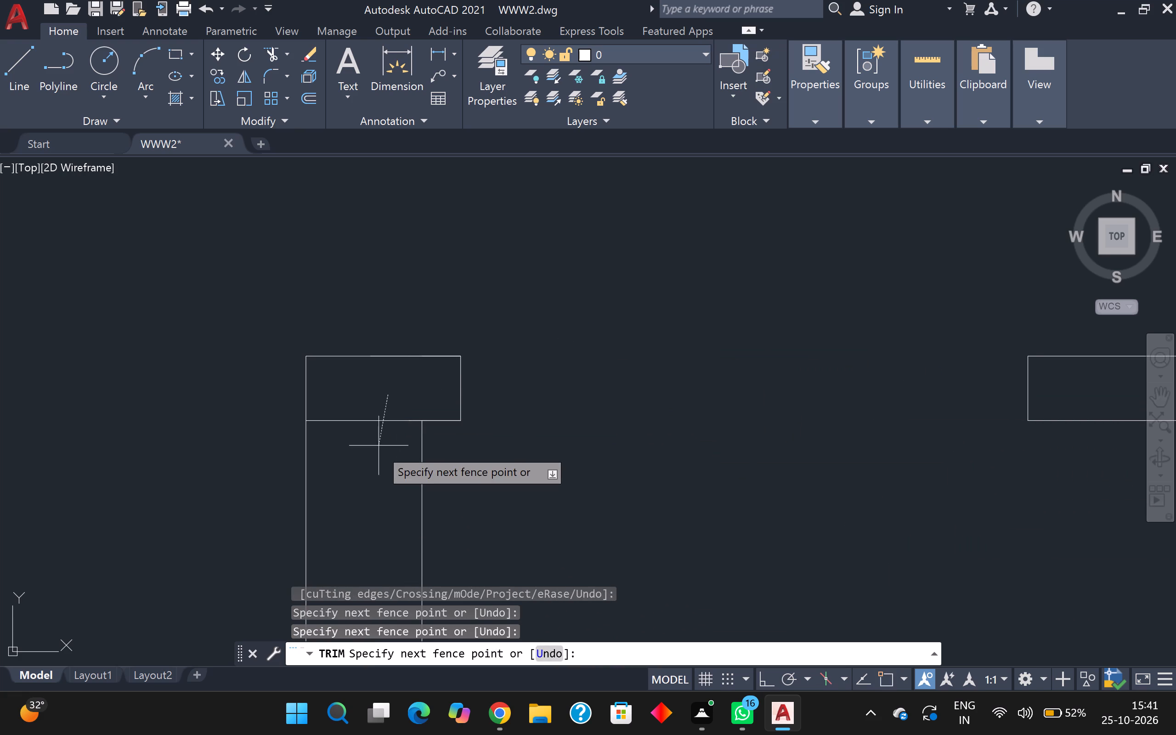
pyautogui.click(378, 448)
pyautogui.scroll(-3, 378, 448)
pyautogui.scroll(4, 410, 448)
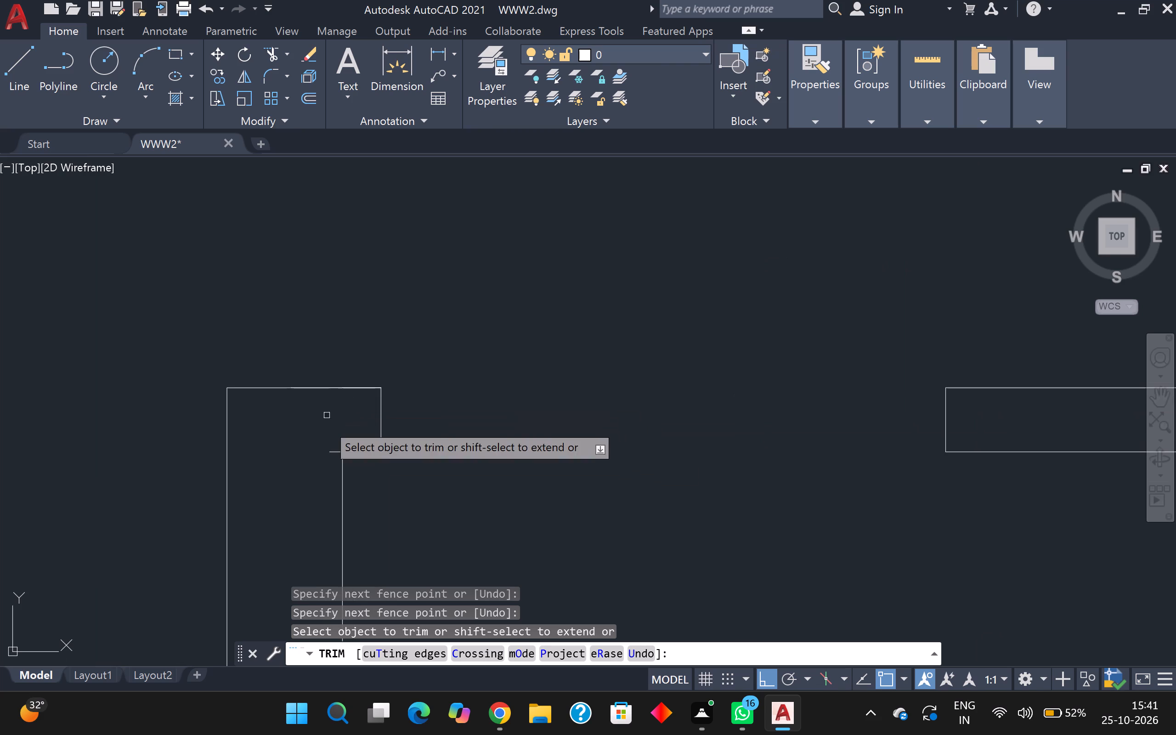
pyautogui.scroll(3, 326, 428)
pyautogui.scroll(3, 350, 513)
pyautogui.click(360, 462)
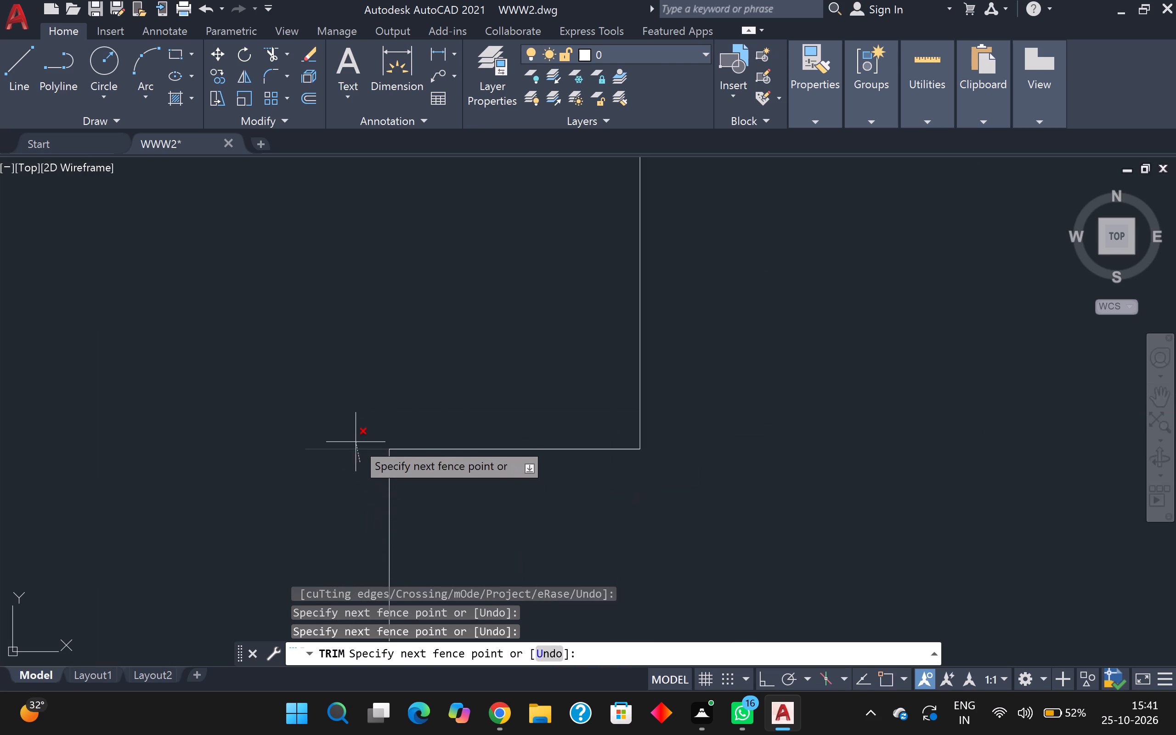
pyautogui.click(355, 438)
pyautogui.scroll(-8, 355, 443)
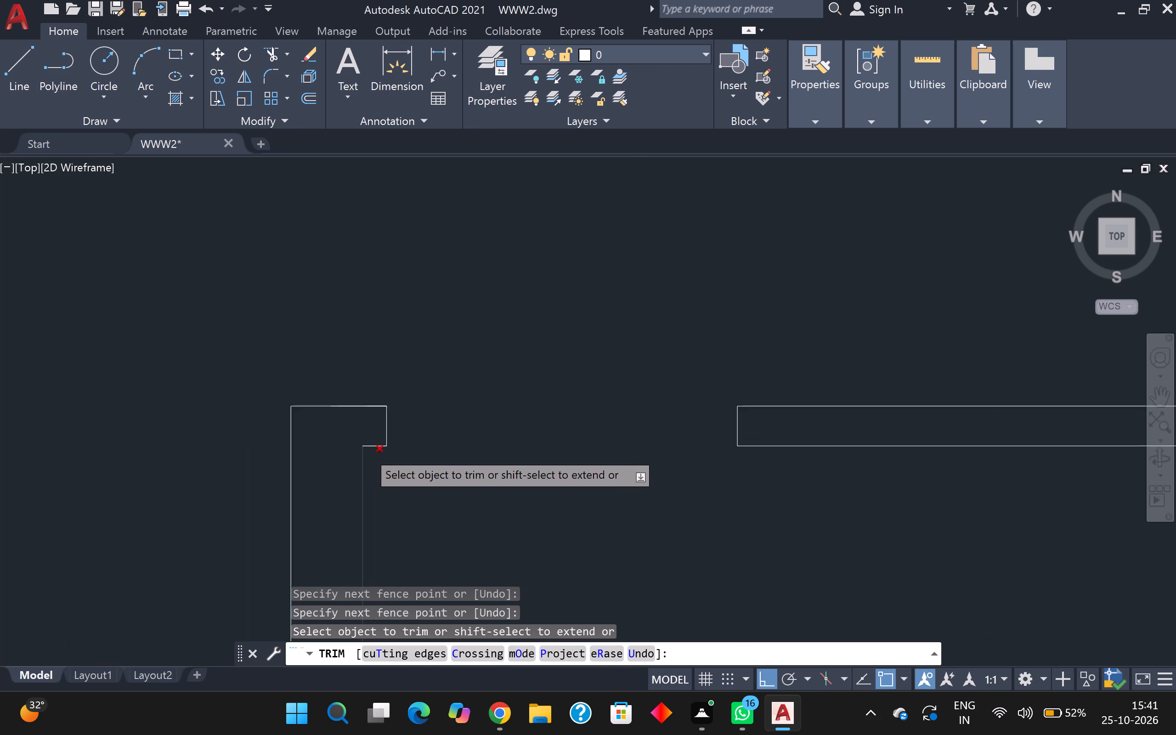
# Trim the lines crossing the horizontal wall where the lower partition's door stub and the short upper partition meet it.
pyautogui.moveTo(454, 537); pyautogui.dragTo(391, 265, button='middle')
pyautogui.scroll(-1, 452, 537)
pyautogui.scroll(-1, 391, 265)
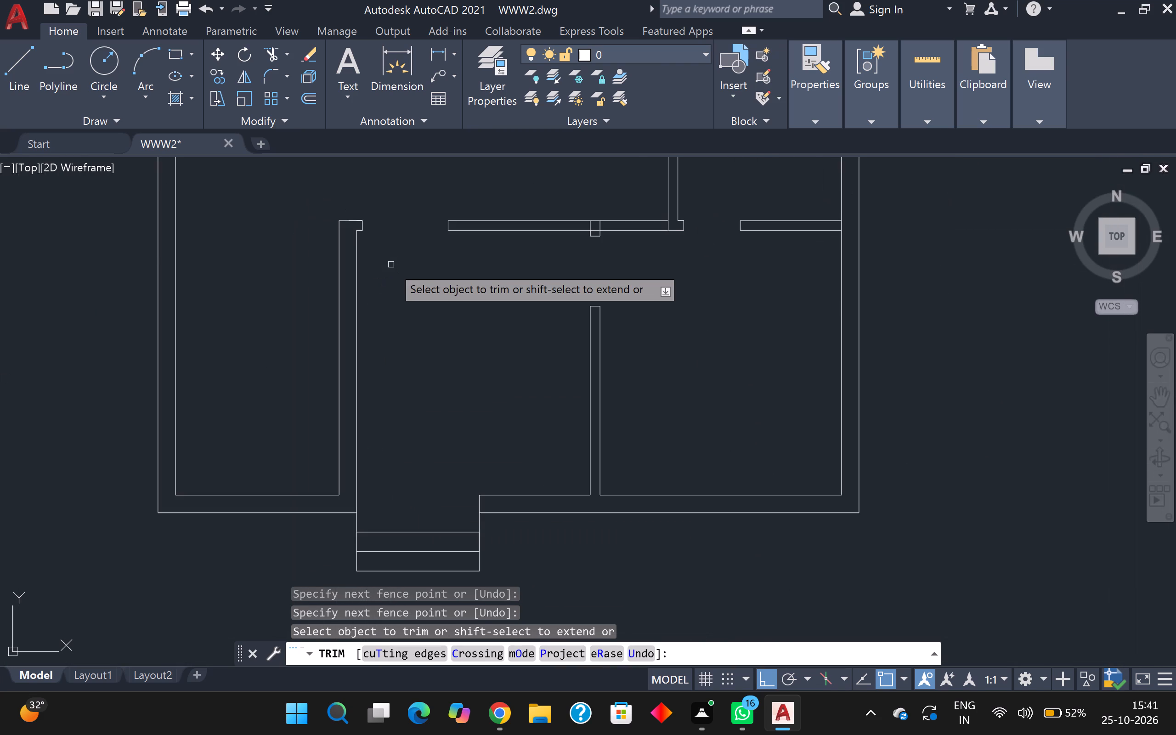
pyautogui.scroll(3, 354, 226)
pyautogui.scroll(-4, 360, 224)
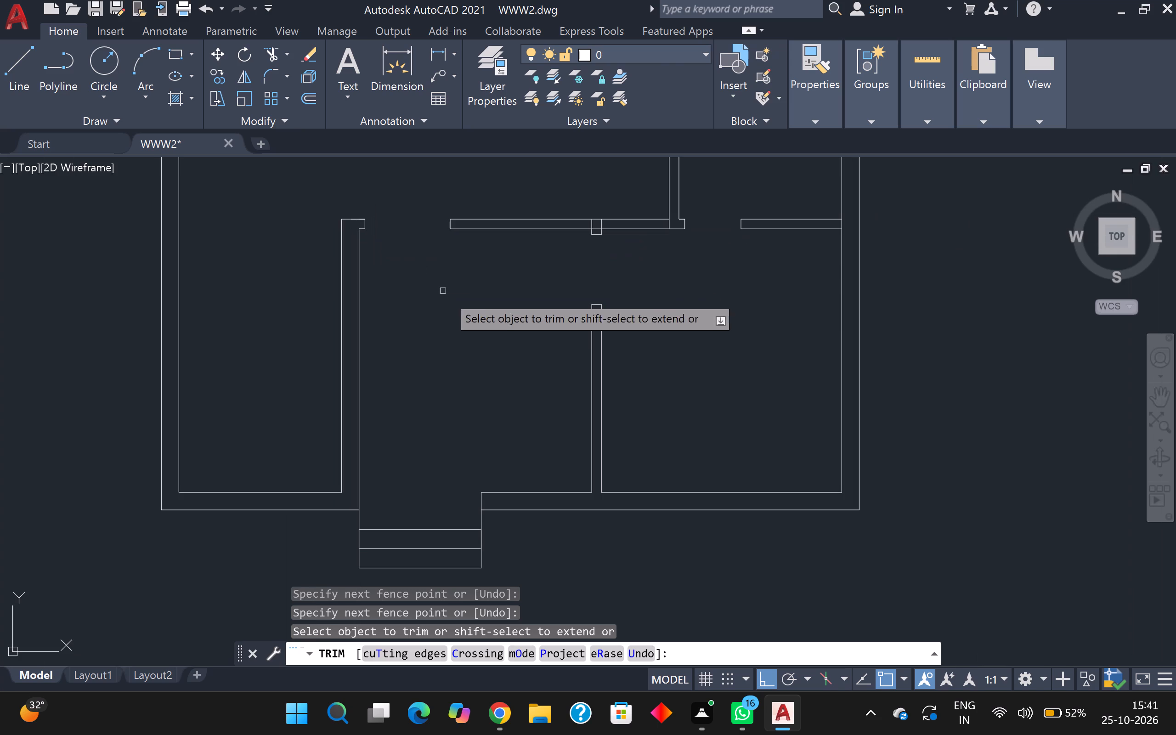
pyautogui.moveTo(447, 302); pyautogui.dragTo(491, 336, button='middle')
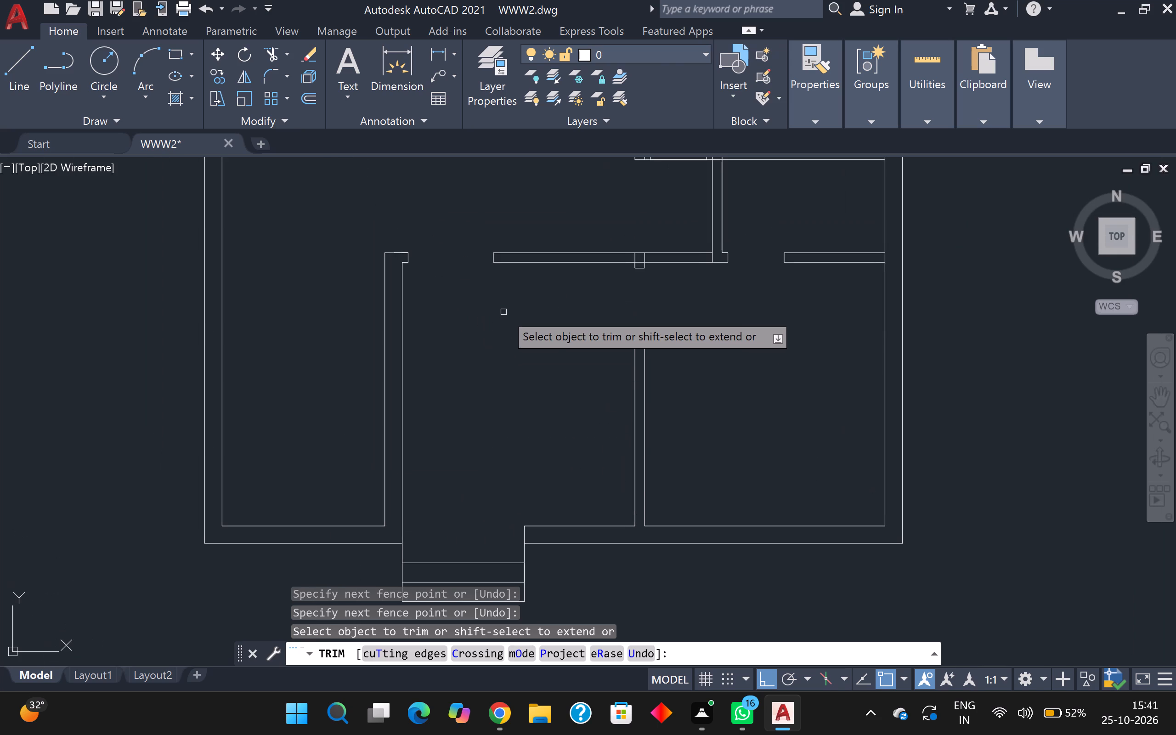
pyautogui.scroll(-3, 503, 312)
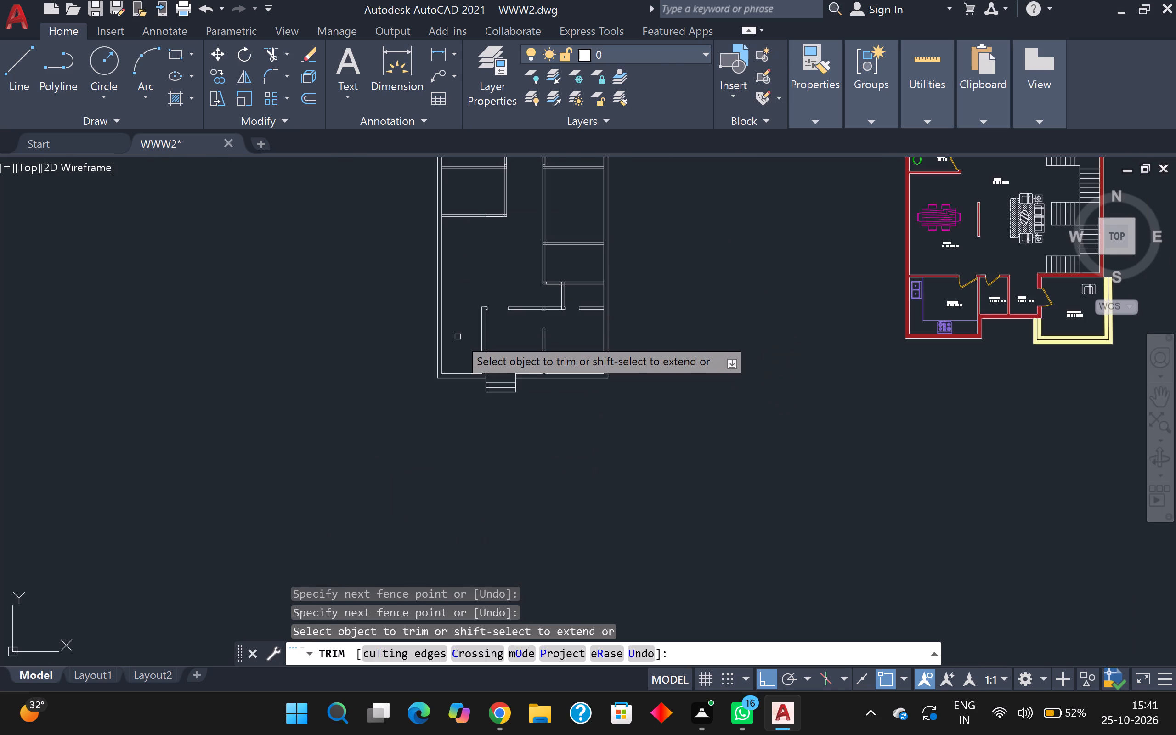
pyautogui.scroll(-2, 454, 335)
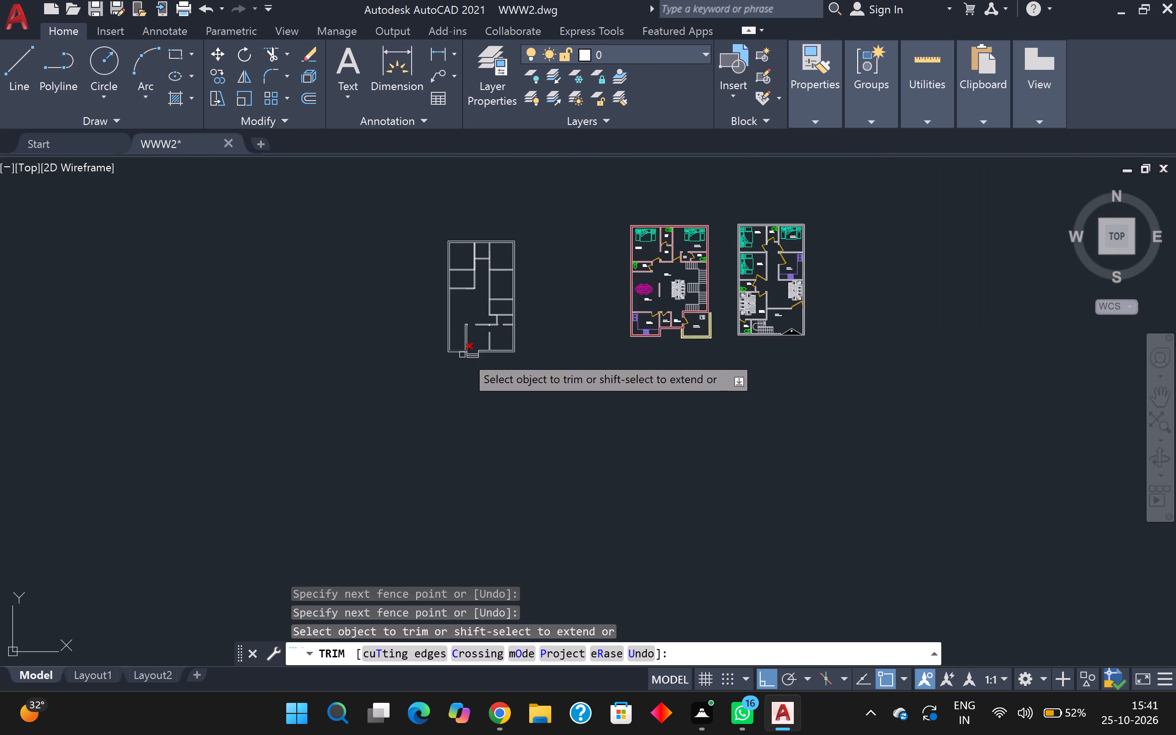
pyautogui.scroll(2, 502, 337)
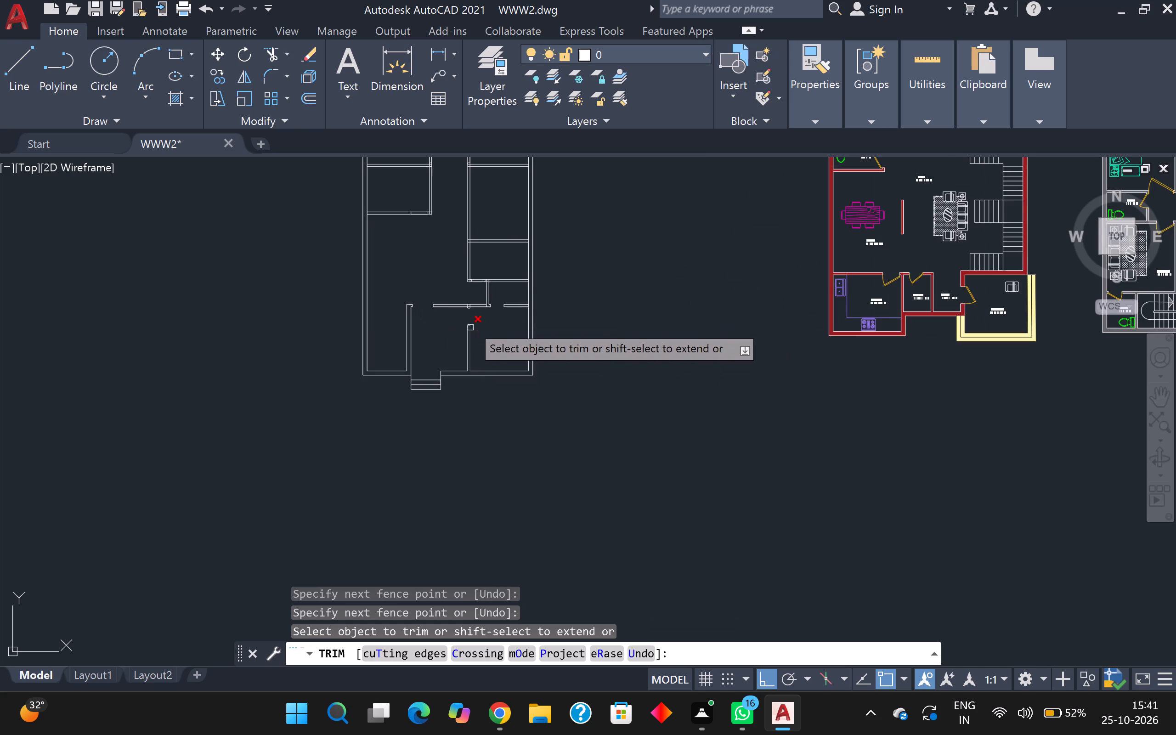
pyautogui.scroll(6, 458, 296)
pyautogui.scroll(2, 482, 372)
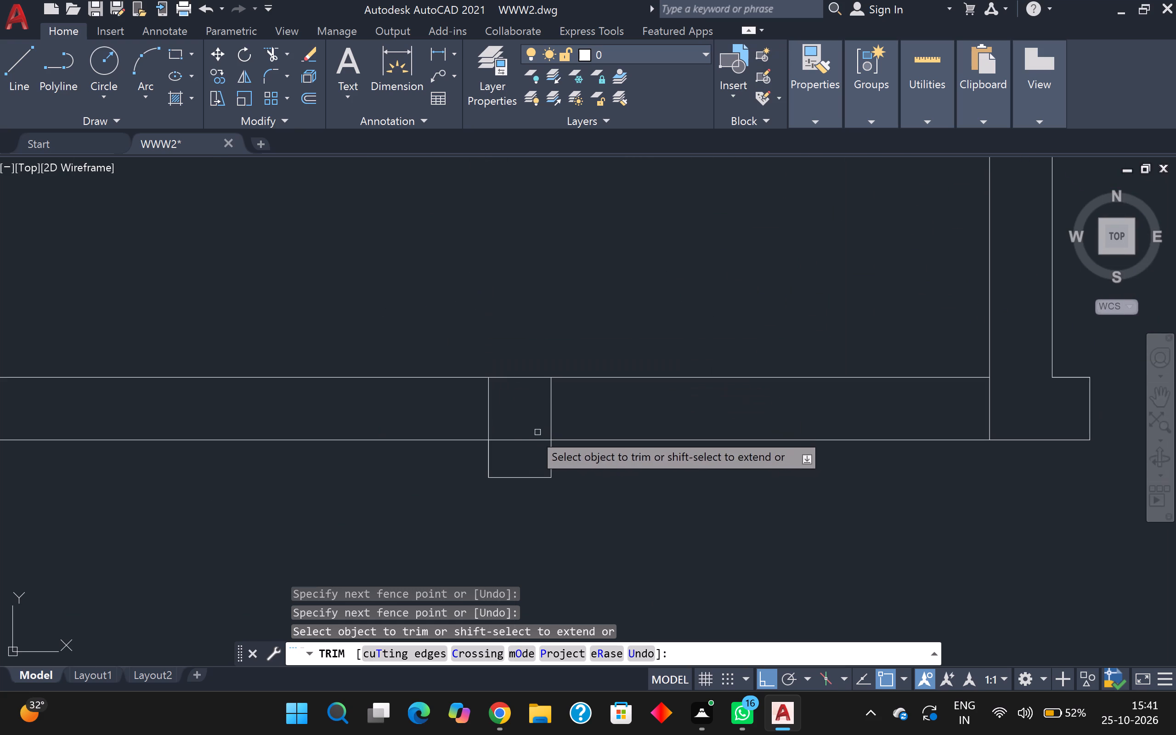
pyautogui.click(486, 409)
pyautogui.click(523, 447)
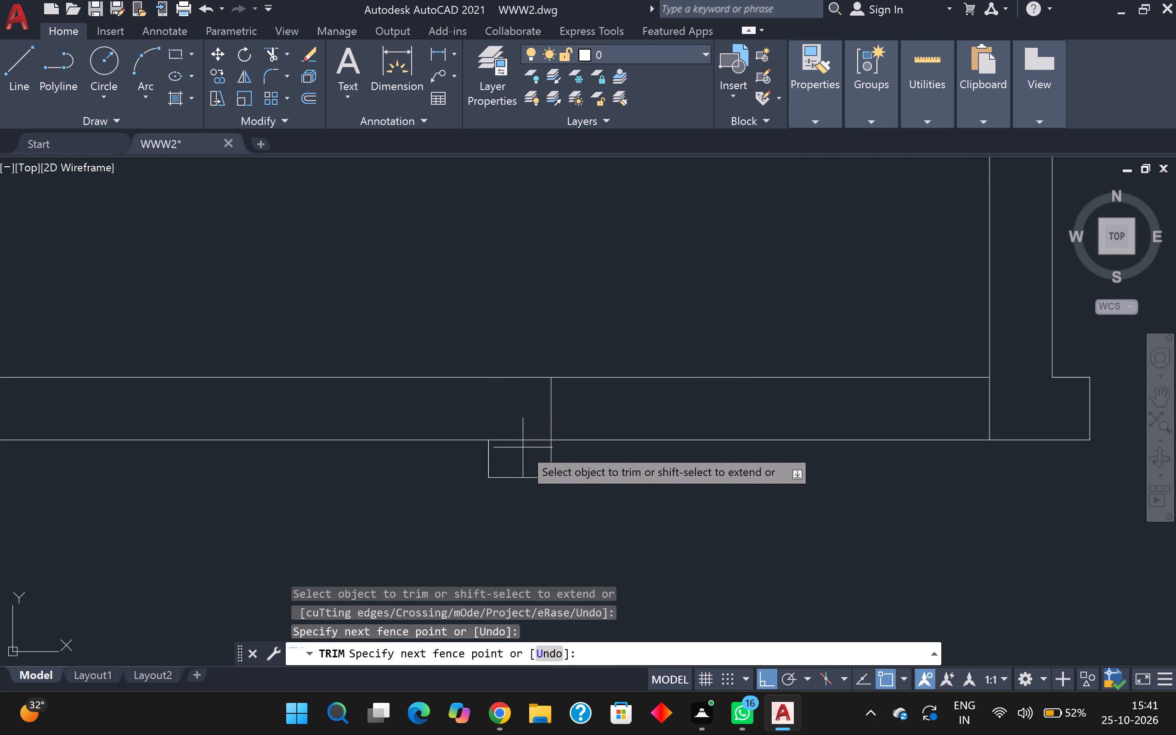
pyautogui.click(514, 430)
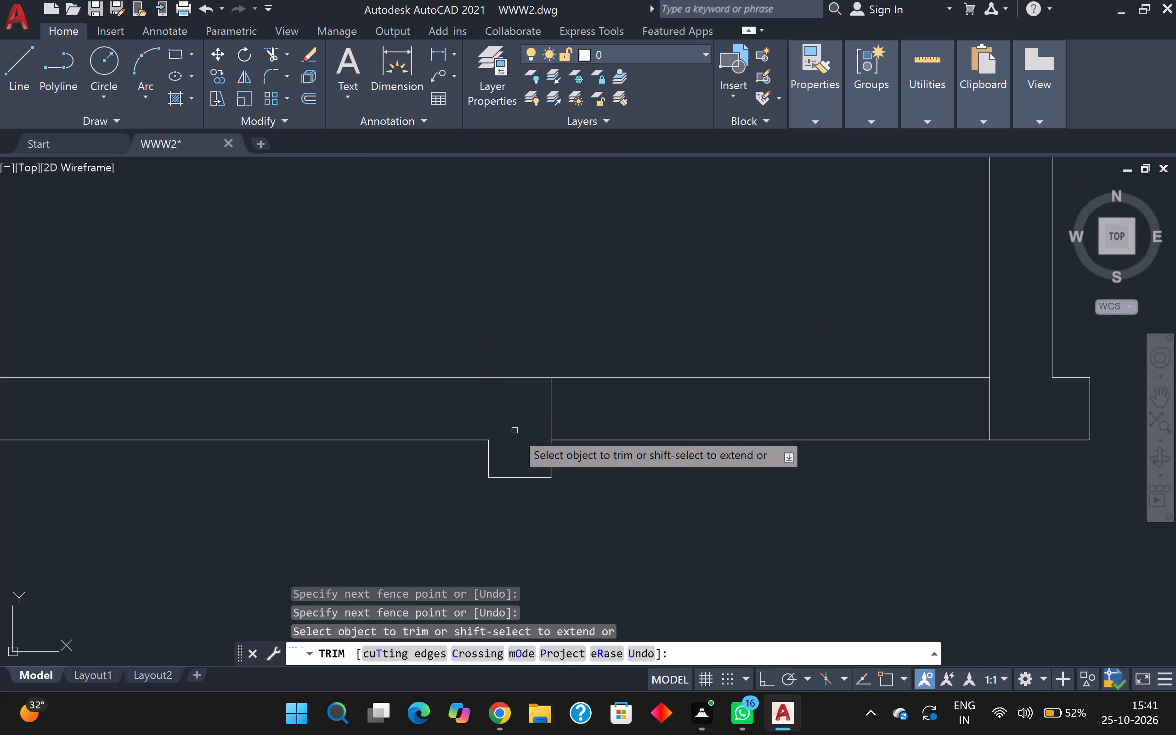
pyautogui.moveTo(524, 416); pyautogui.dragTo(556, 415)
pyautogui.click(593, 408)
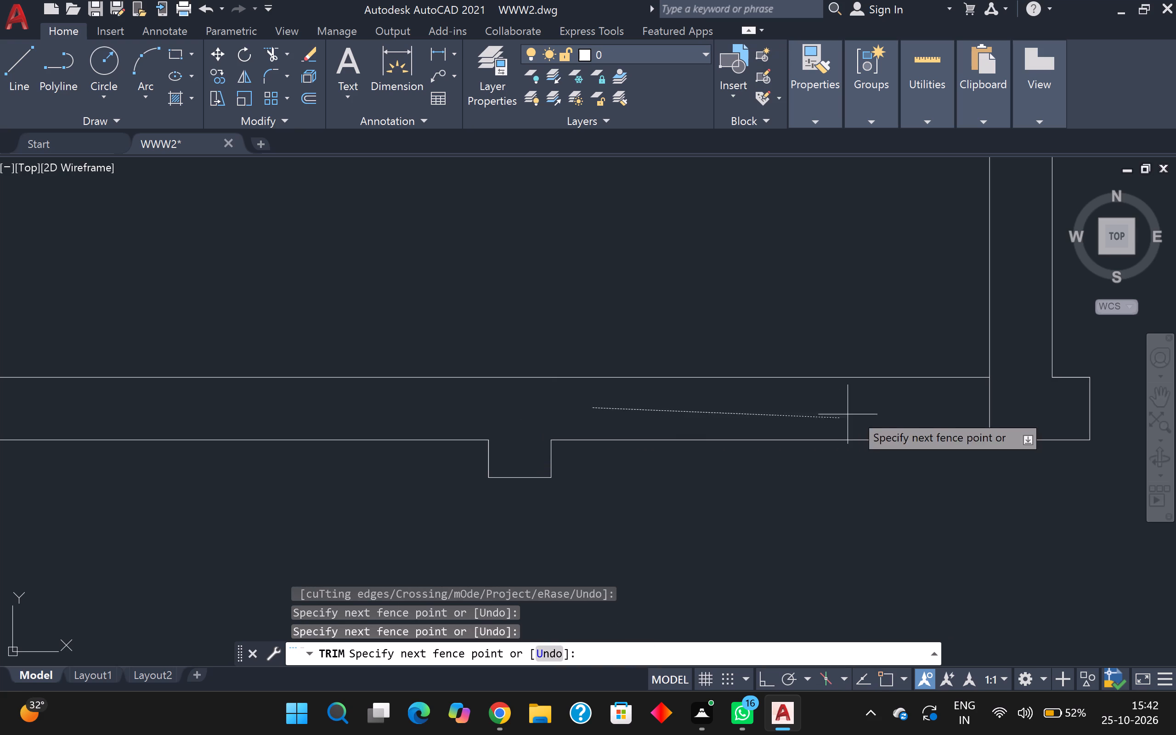
pyautogui.click(997, 408)
# Trim the next horizontal wall above across its marked door opening, and clear the overlaps at its left corner and partition junction.
pyautogui.scroll(-2, 987, 402)
pyautogui.scroll(-1, 859, 455)
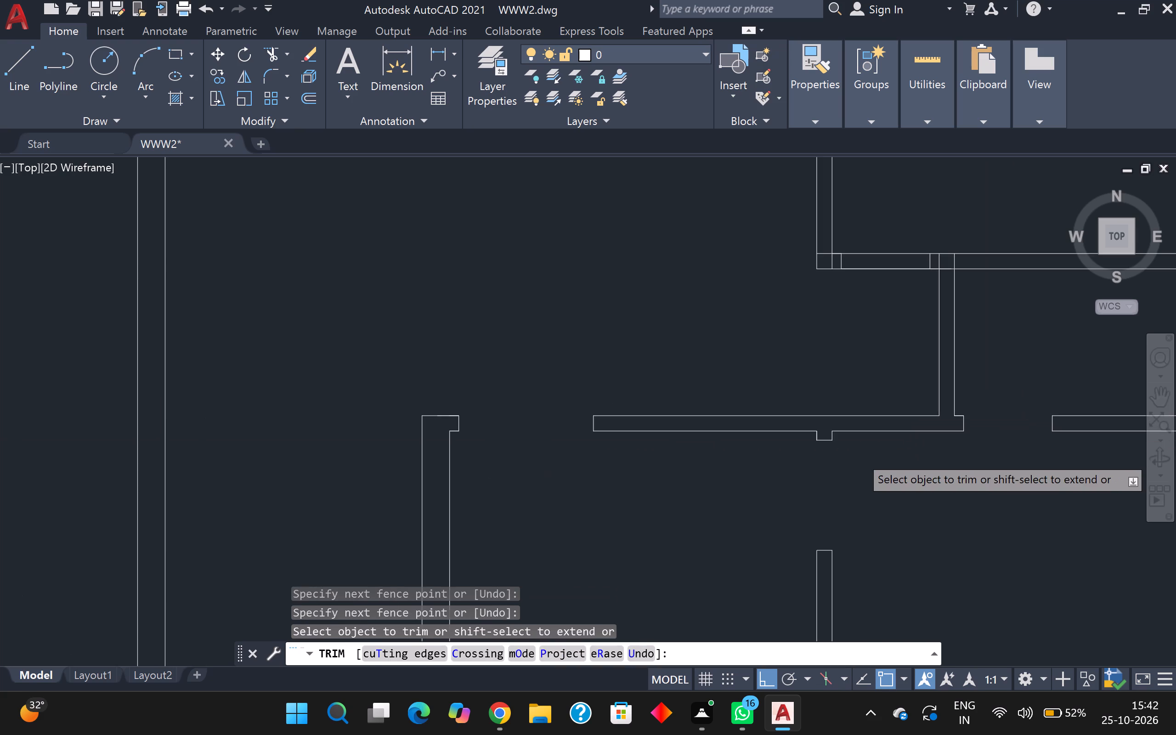
pyautogui.moveTo(859, 455); pyautogui.dragTo(519, 513, button='middle')
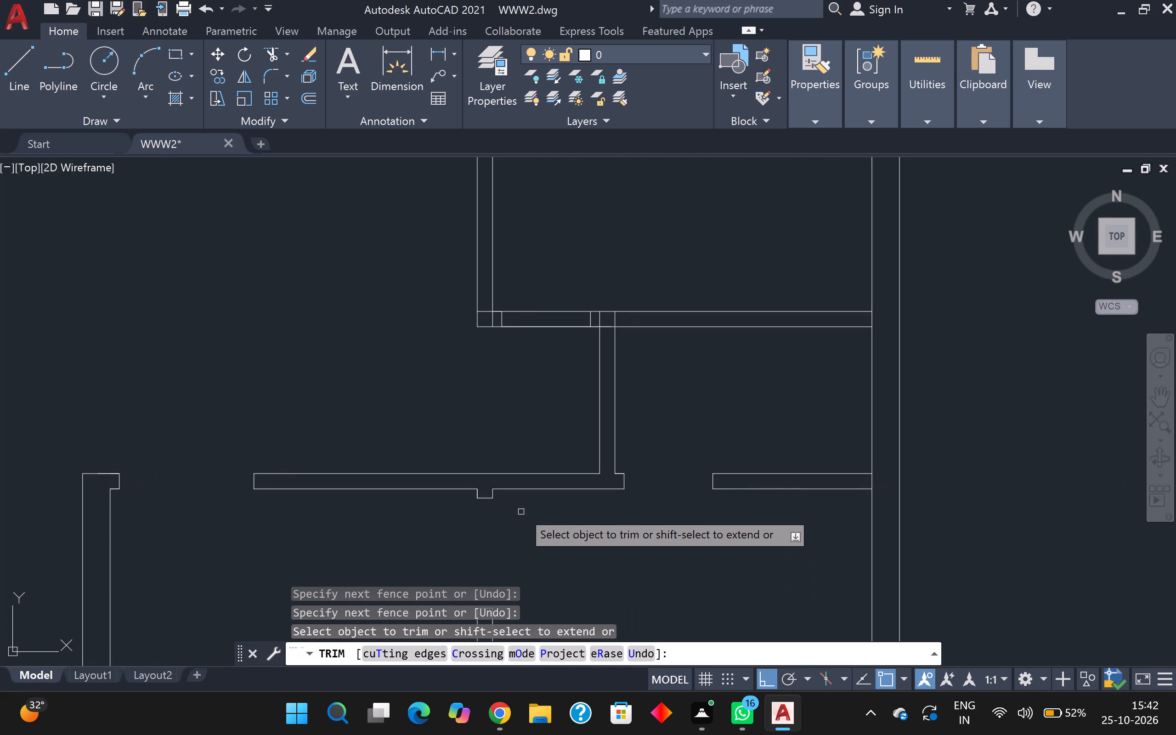
pyautogui.scroll(1, 582, 344)
pyautogui.scroll(1, 611, 234)
pyautogui.click(465, 361)
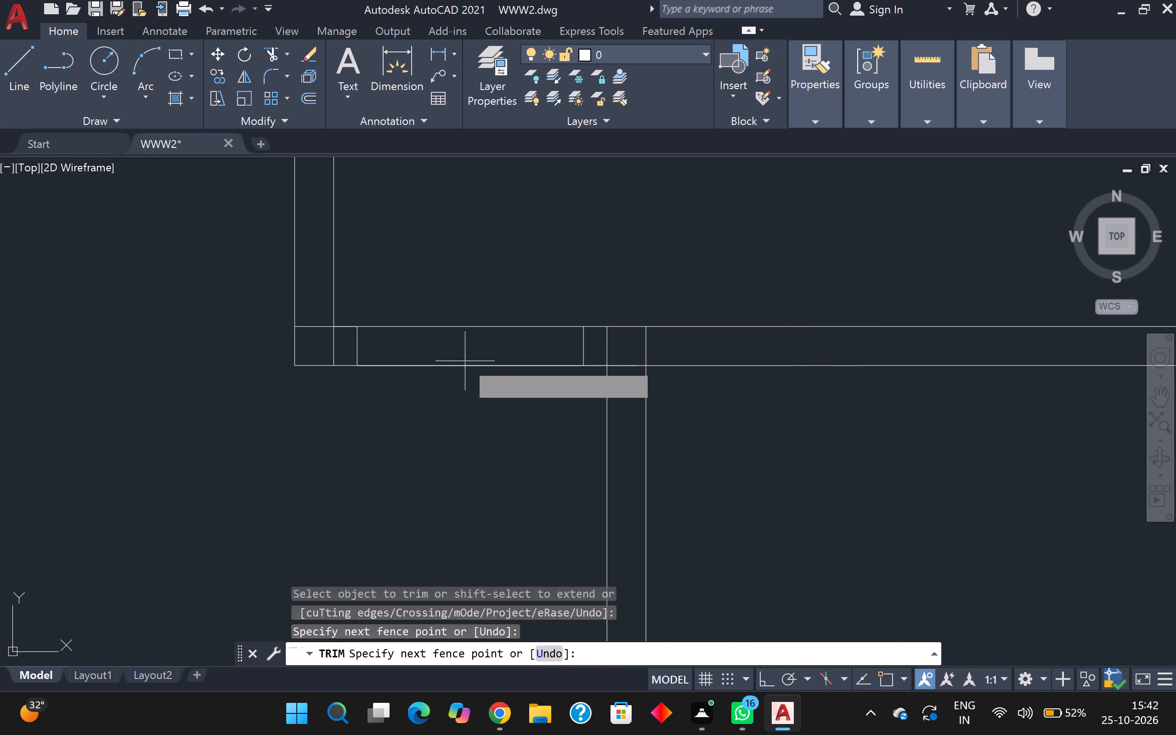
pyautogui.click(460, 306)
pyautogui.click(315, 323)
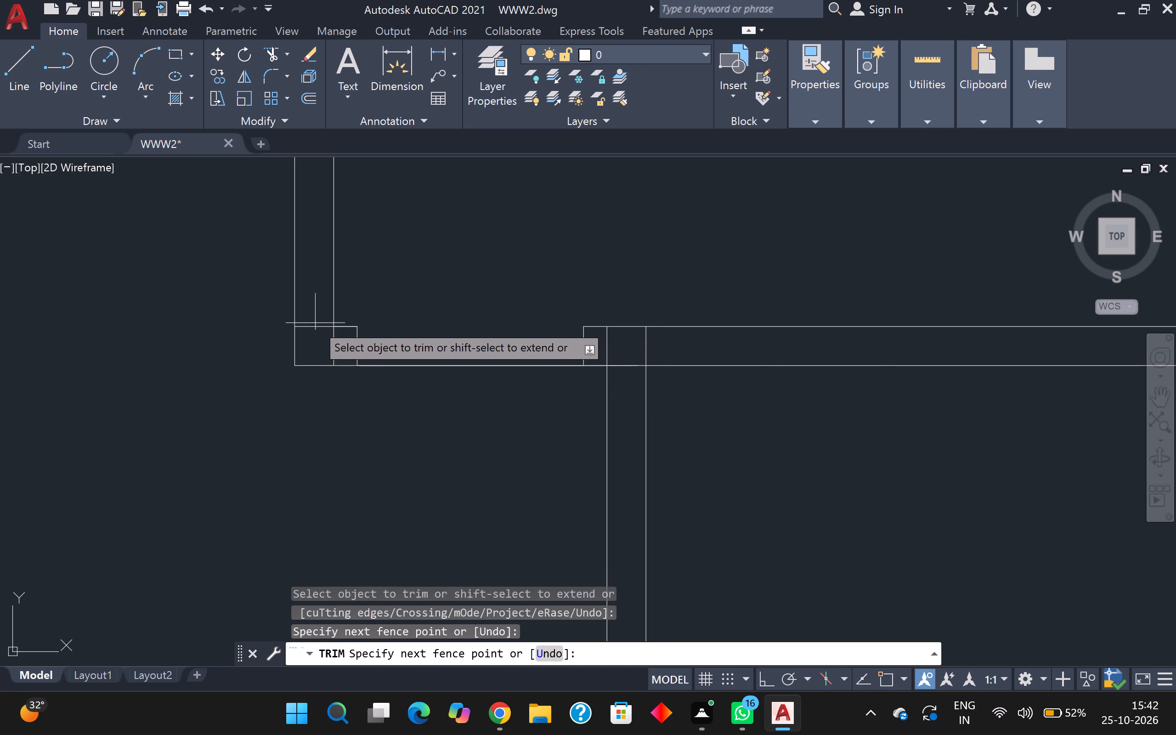
pyautogui.click(335, 347)
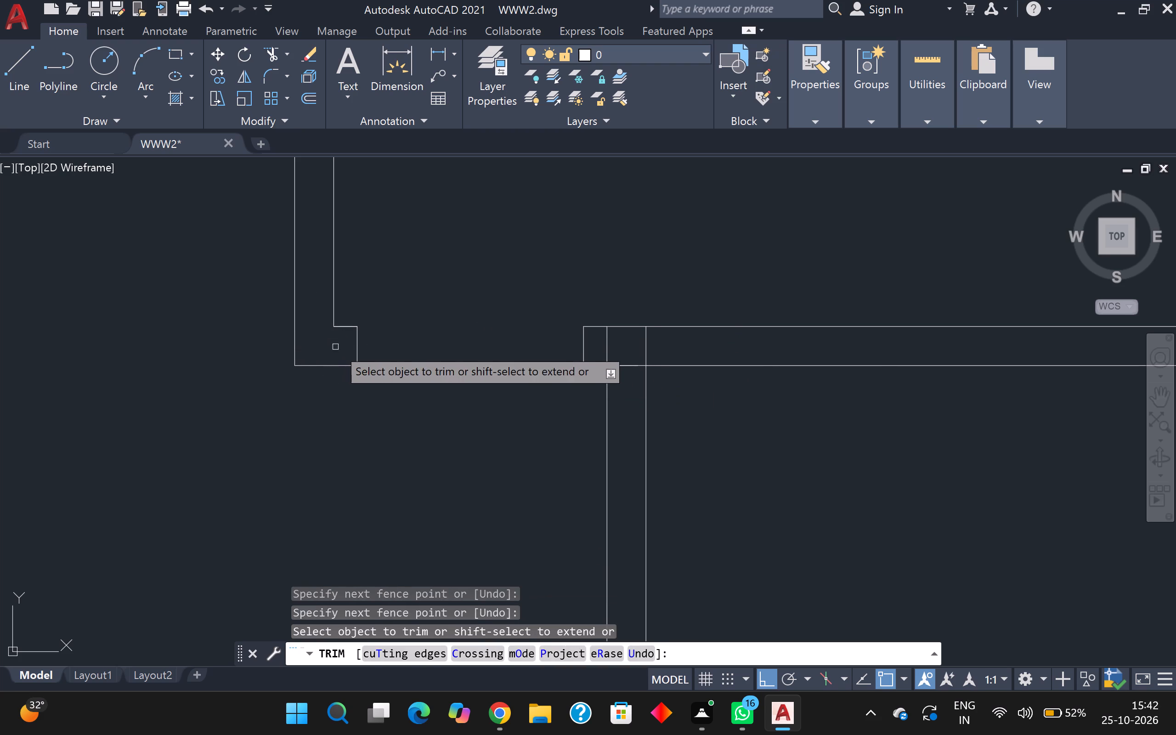
pyautogui.click(632, 348)
pyautogui.click(655, 347)
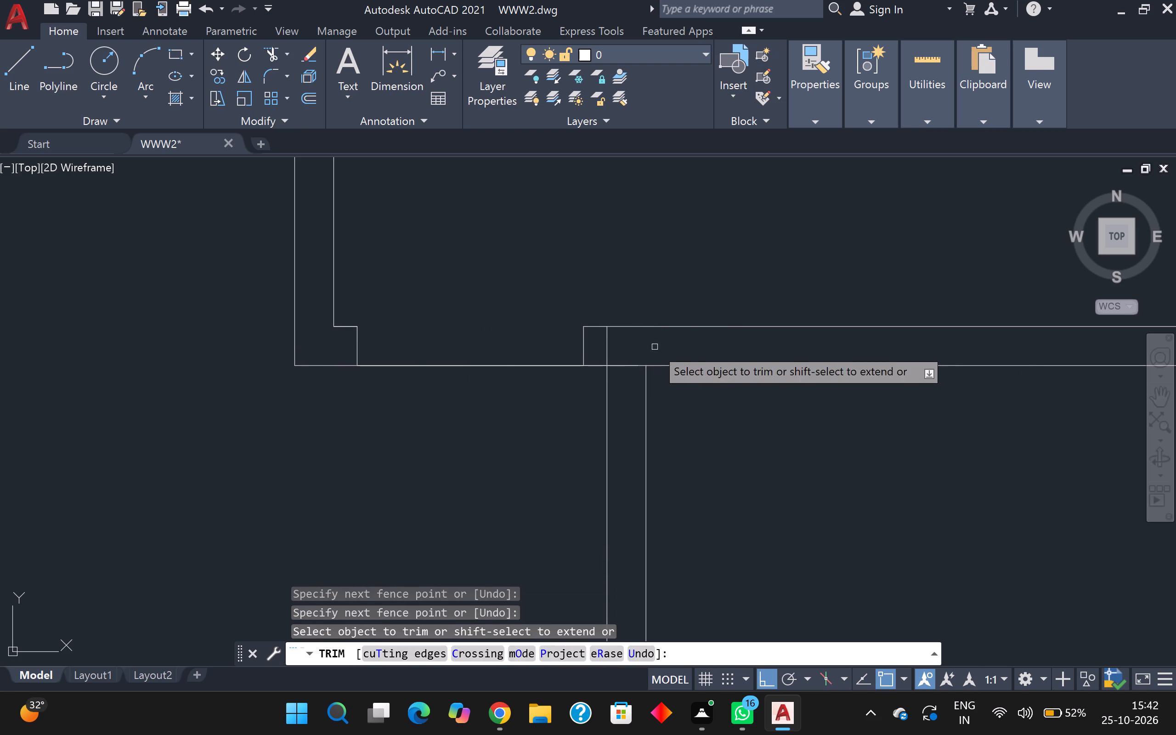
pyautogui.click(505, 402)
pyautogui.click(504, 335)
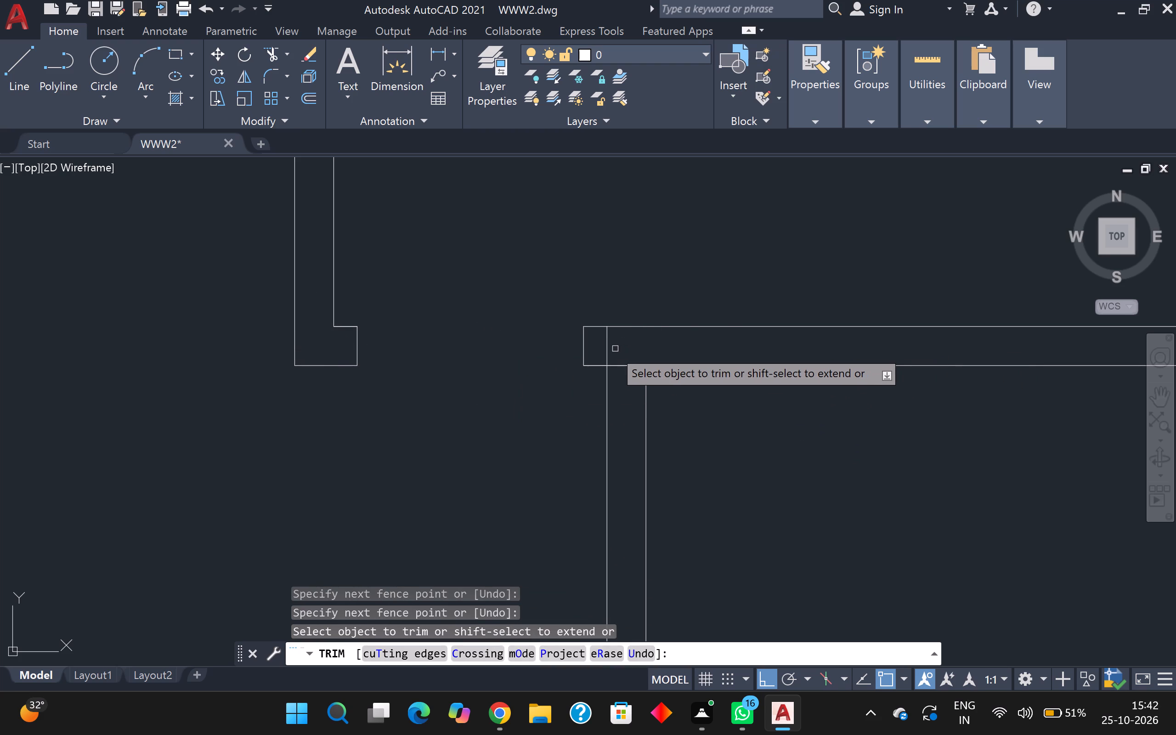
pyautogui.click(610, 348)
pyautogui.click(618, 358)
pyautogui.click(623, 385)
# Draw a jamb line across the right vertical partition, 3" above its junction with the next unopened horizontal wall.
pyautogui.scroll(-3, 639, 384)
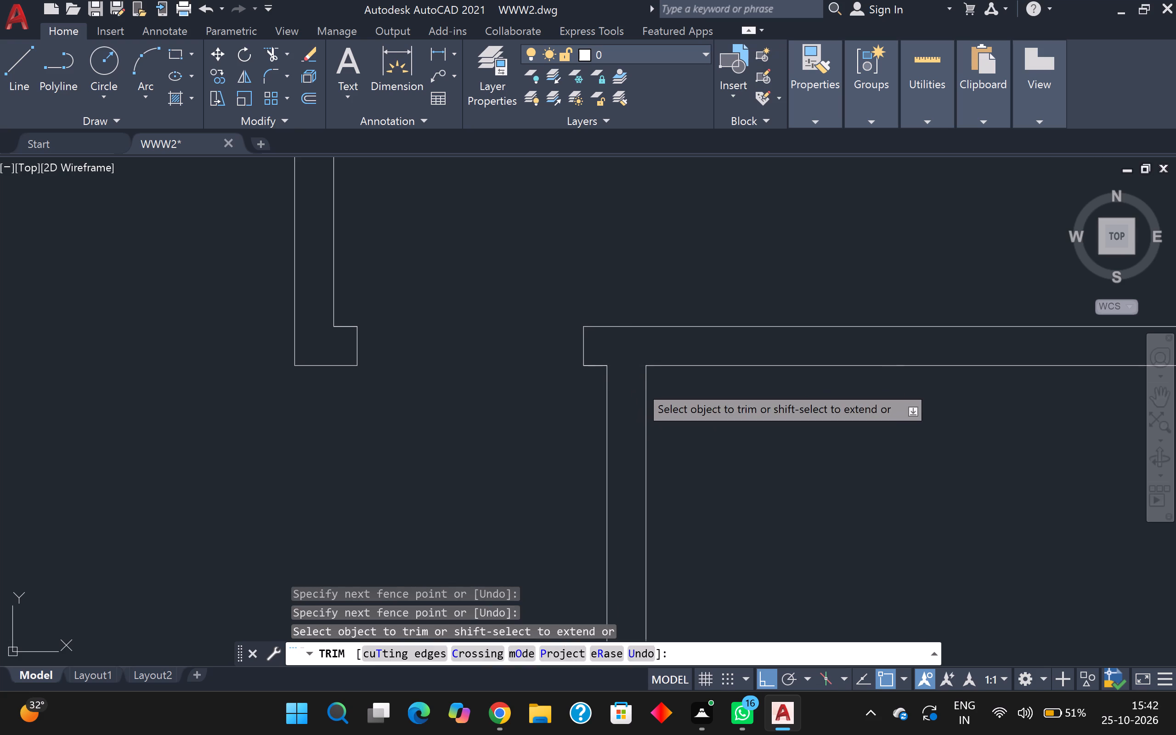
pyautogui.moveTo(663, 420); pyautogui.dragTo(648, 291, button='middle')
pyautogui.scroll(-2, 648, 293)
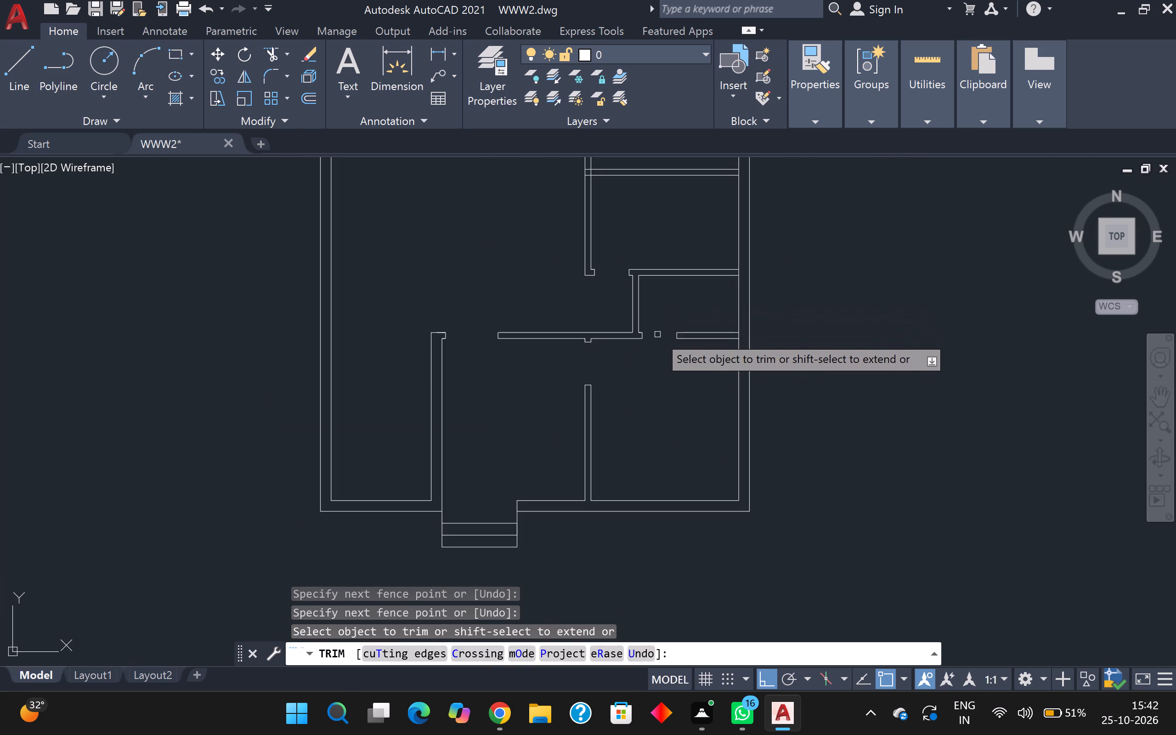
pyautogui.moveTo(658, 334); pyautogui.dragTo(654, 469, button='middle')
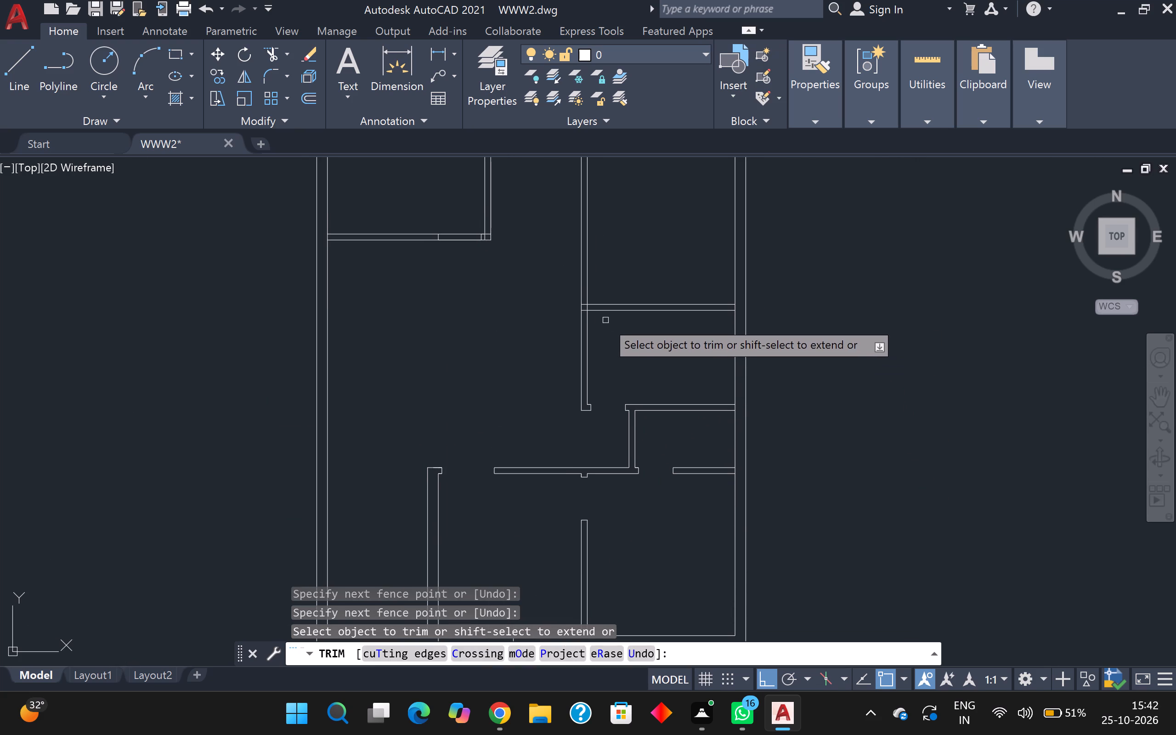
pyautogui.moveTo(604, 320); pyautogui.dragTo(496, 497, button='middle')
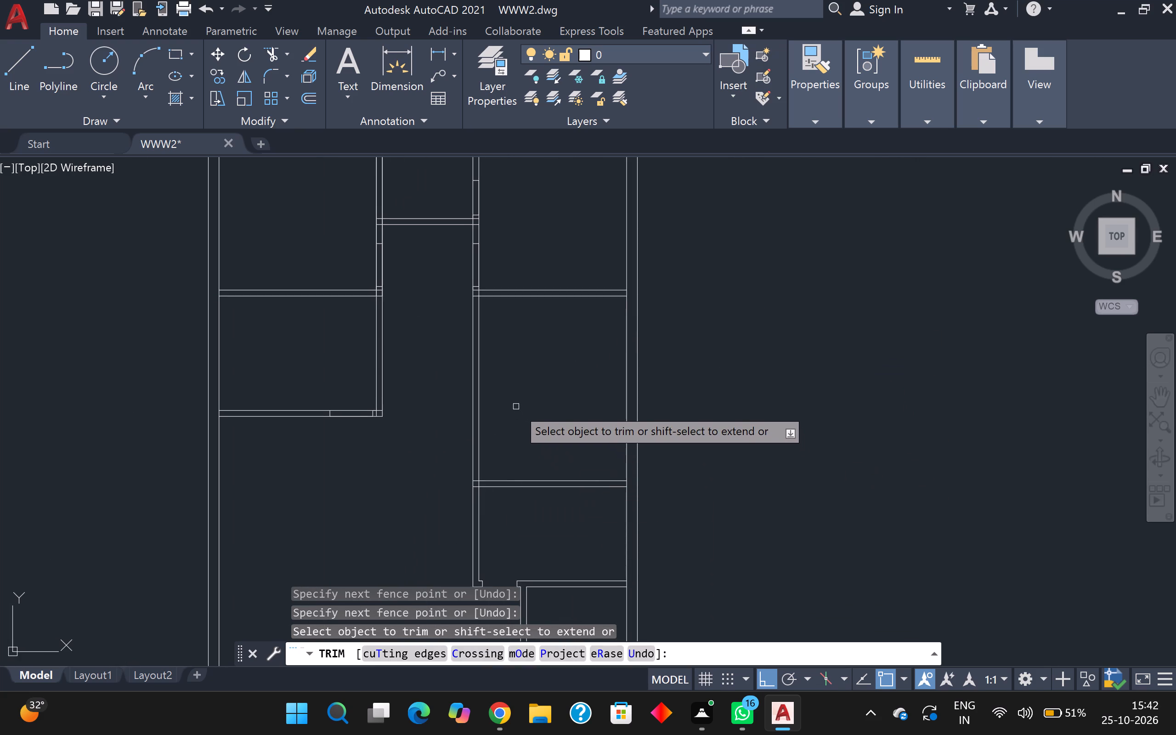
pyautogui.scroll(1, 465, 423)
pyautogui.scroll(2, 442, 488)
pyautogui.scroll(-2, 444, 494)
pyautogui.scroll(1, 444, 494)
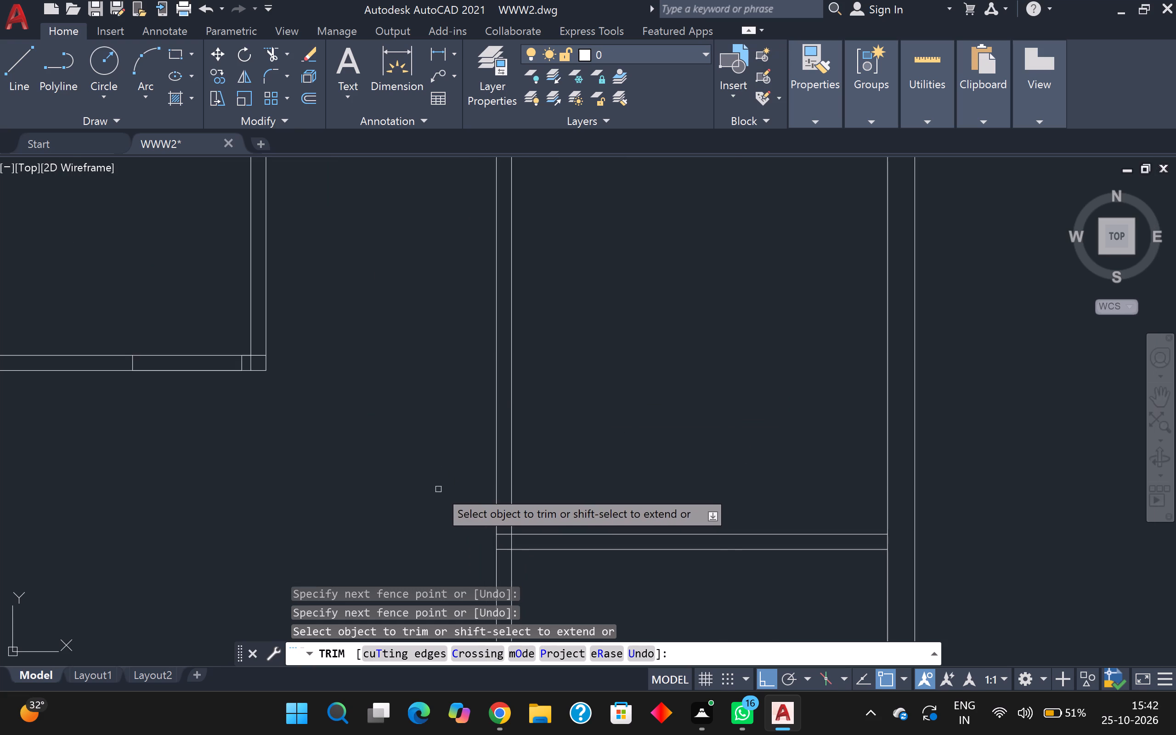
pyautogui.scroll(-1, 434, 495)
pyautogui.press('Escape')
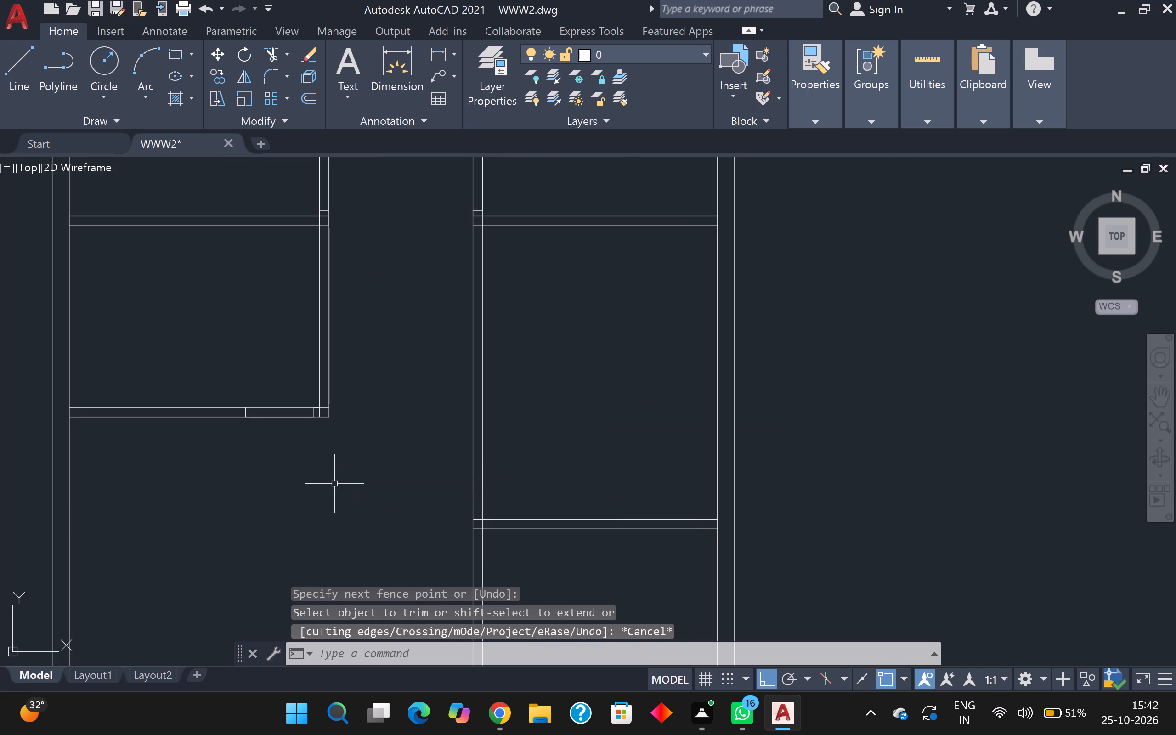
pyautogui.press('l')
pyautogui.press('Return')
pyautogui.press('Up')
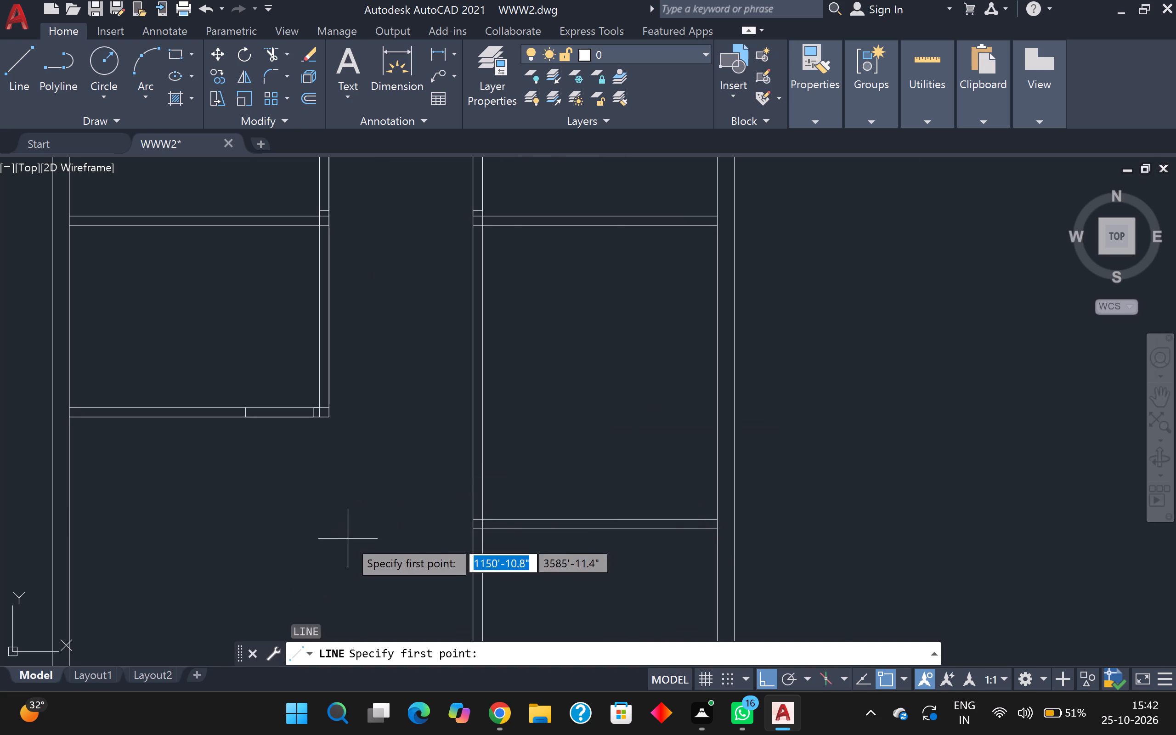
pyautogui.scroll(1, 502, 515)
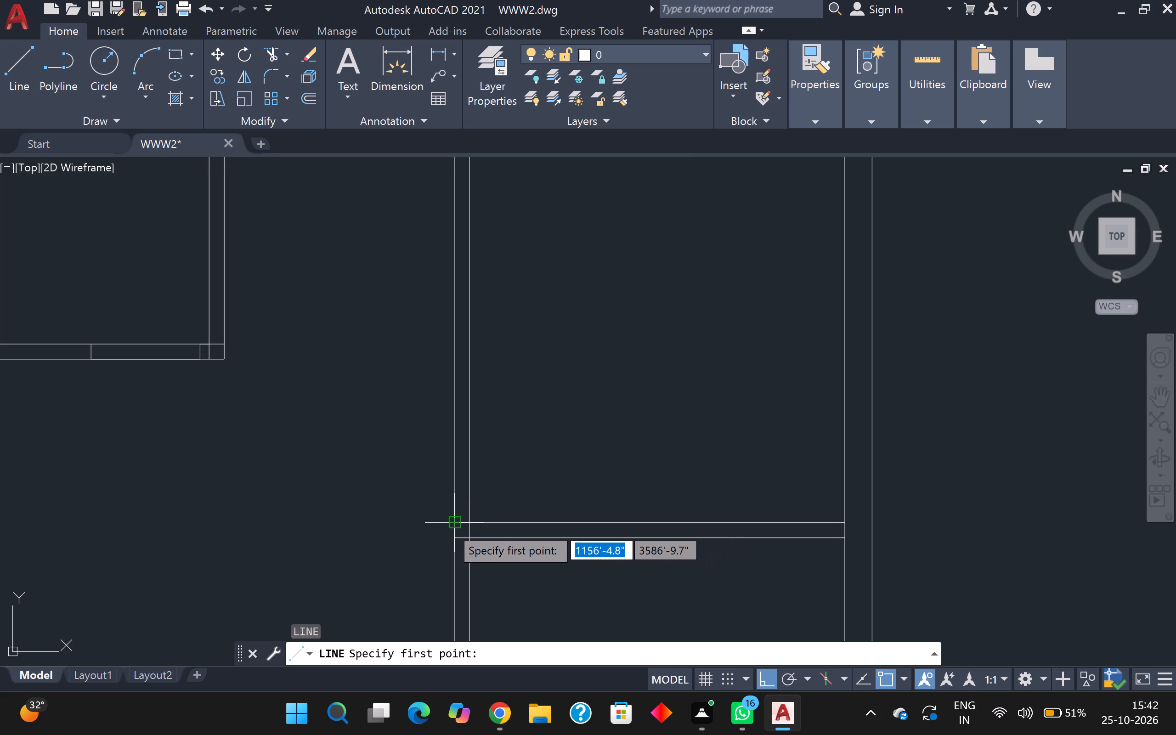
pyautogui.click(449, 526)
pyautogui.press('3')
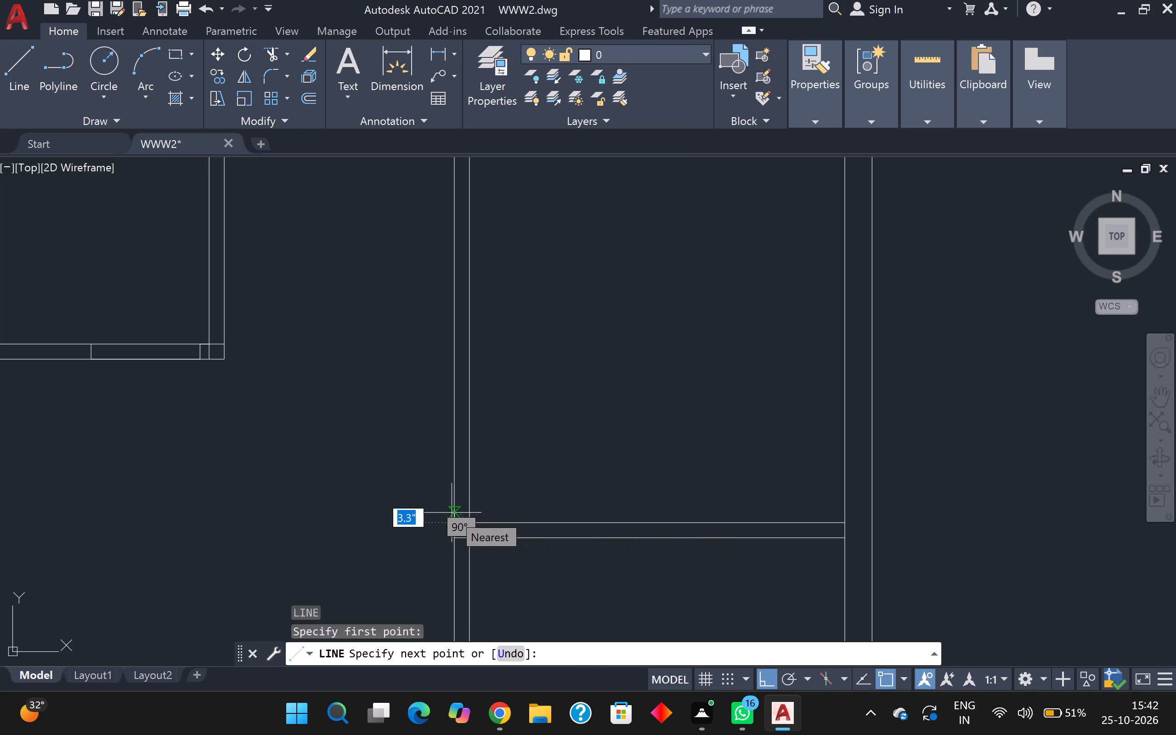
pyautogui.press('Return')
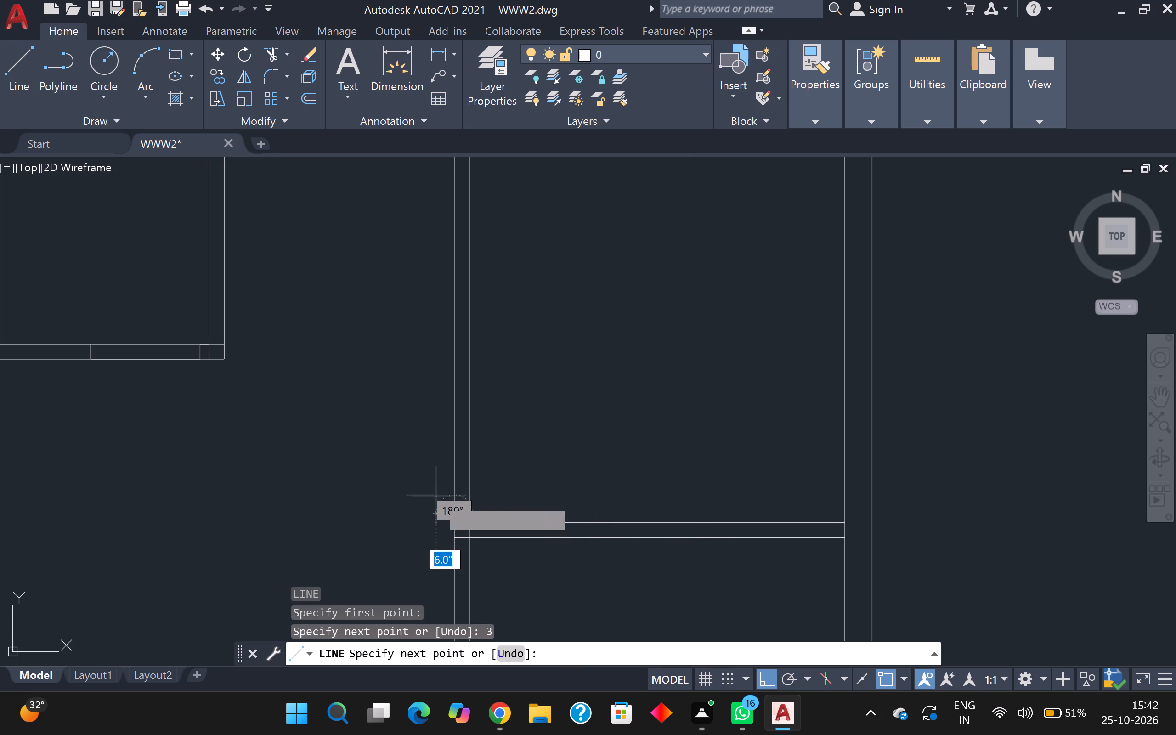
pyautogui.scroll(1, 432, 499)
pyautogui.scroll(1, 509, 512)
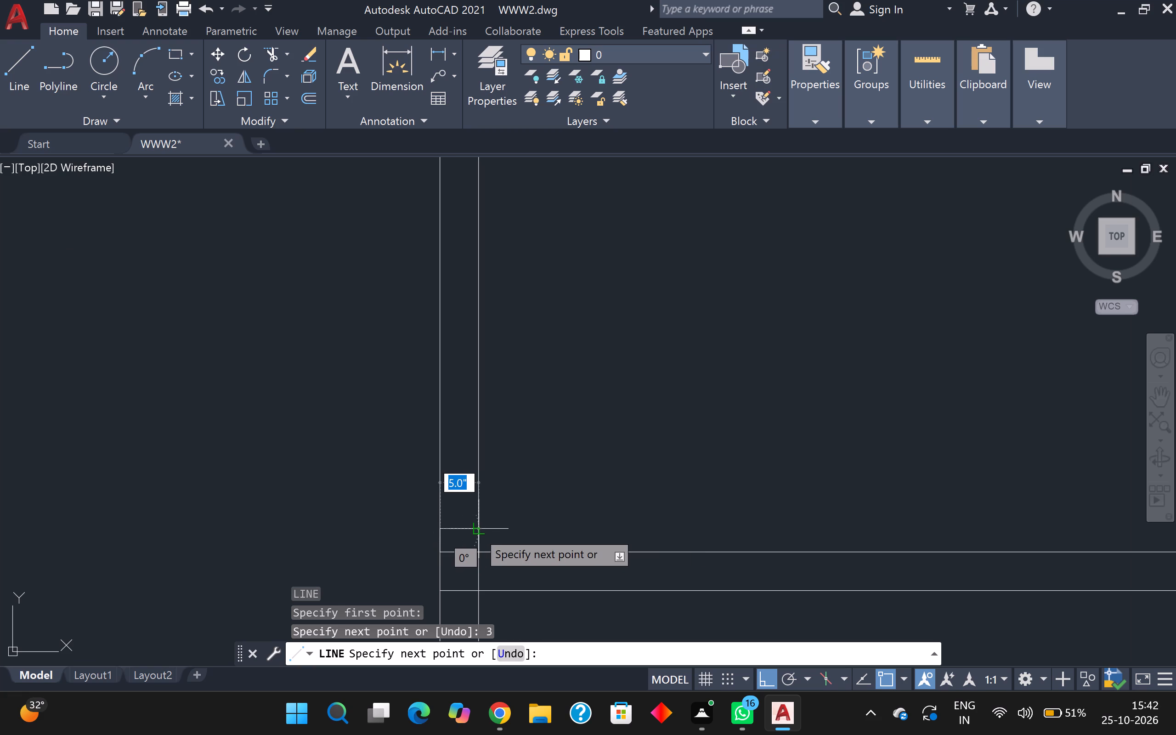
pyautogui.click(476, 530)
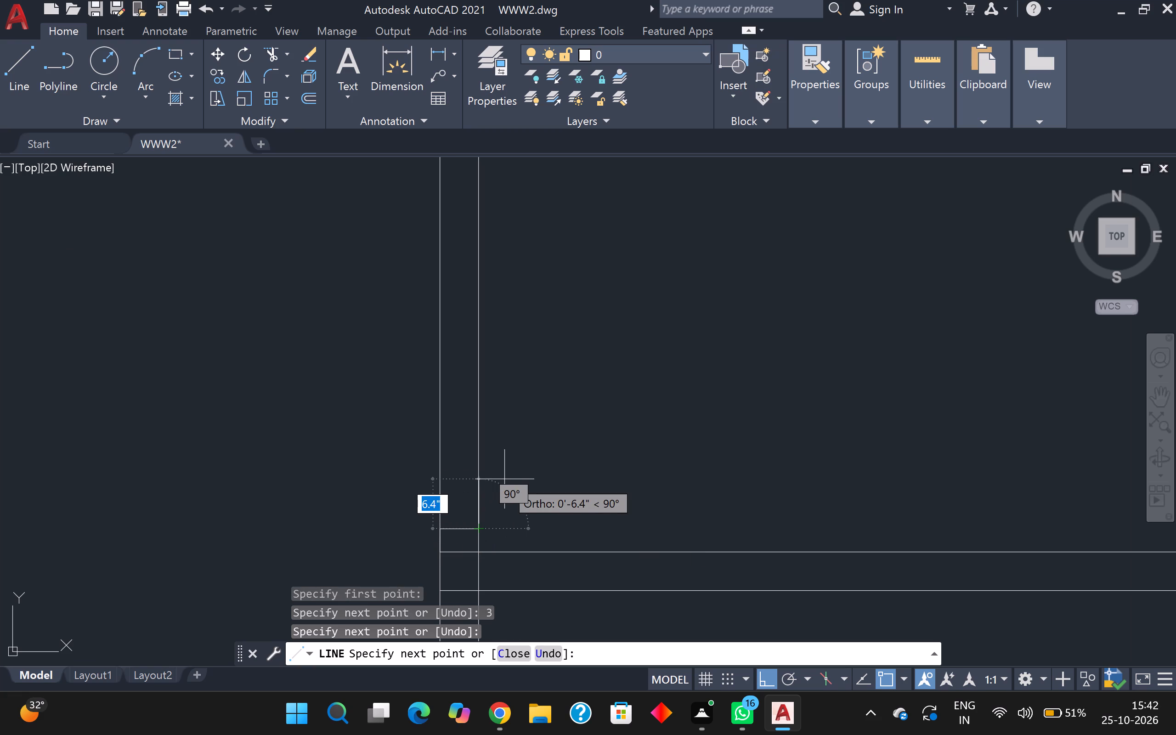
# Continue the line 3' up along the partition and across its thickness to mark the door opening's upper jamb.
pyautogui.write("3'")
pyautogui.press('Return')
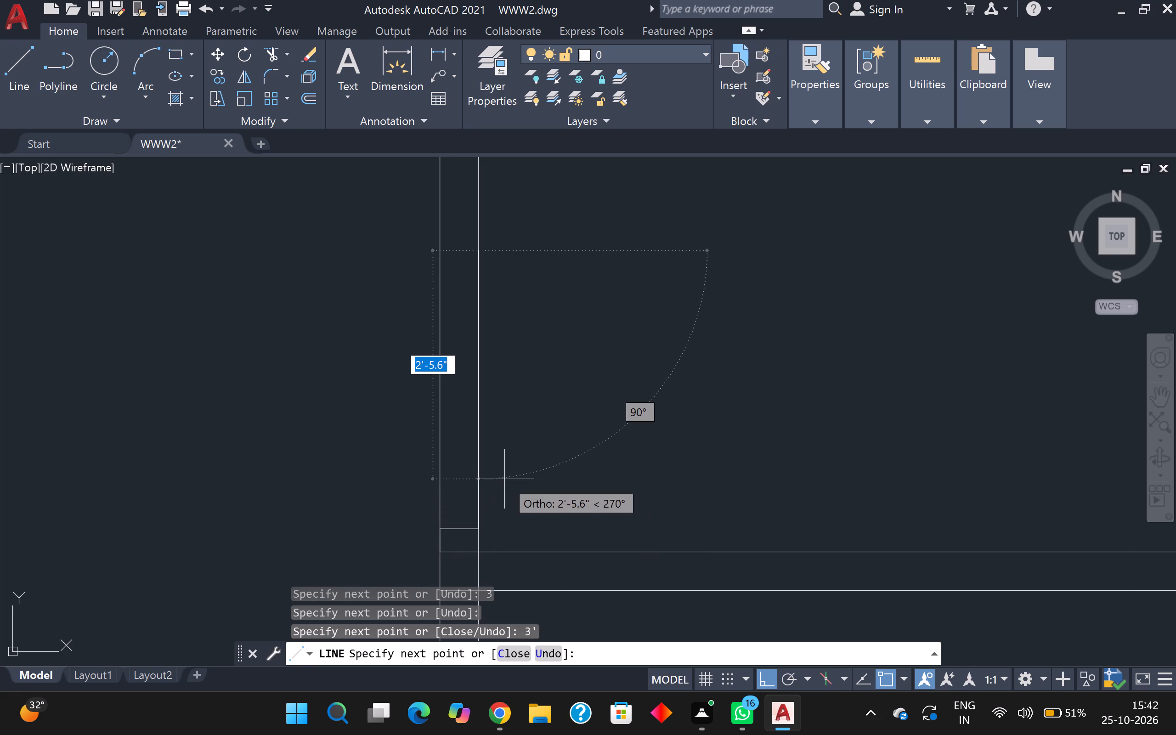
pyautogui.scroll(1, 389, 289)
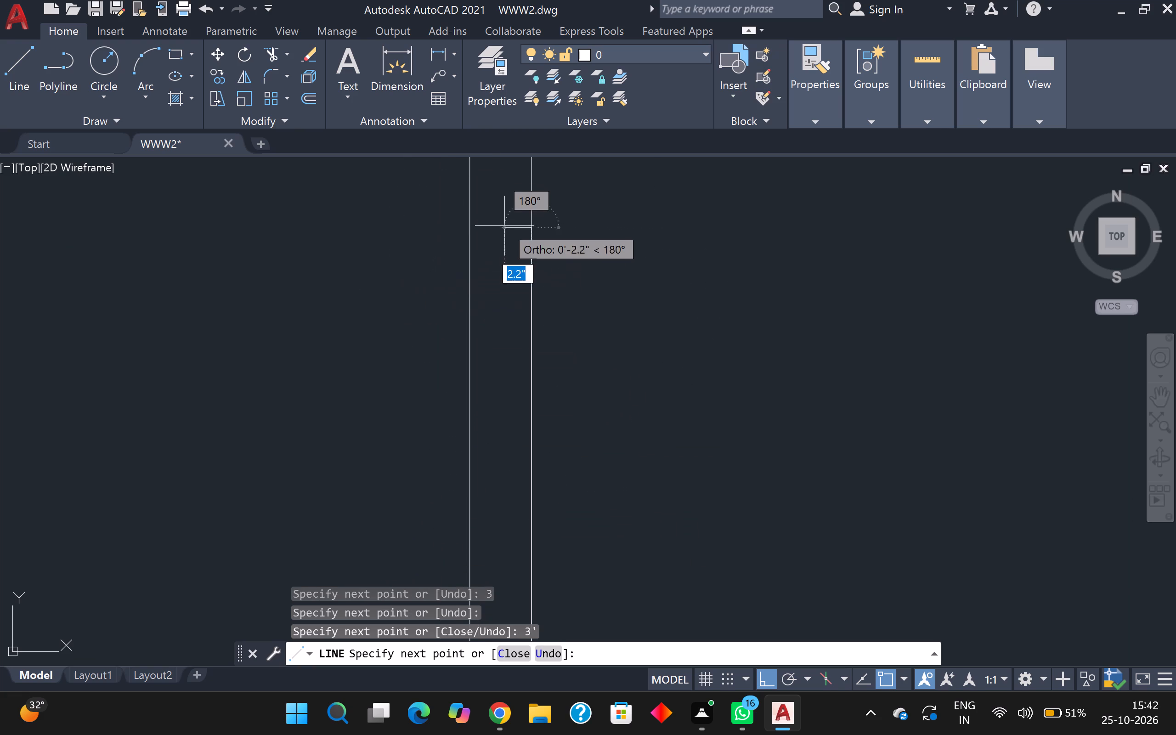
pyautogui.click(468, 230)
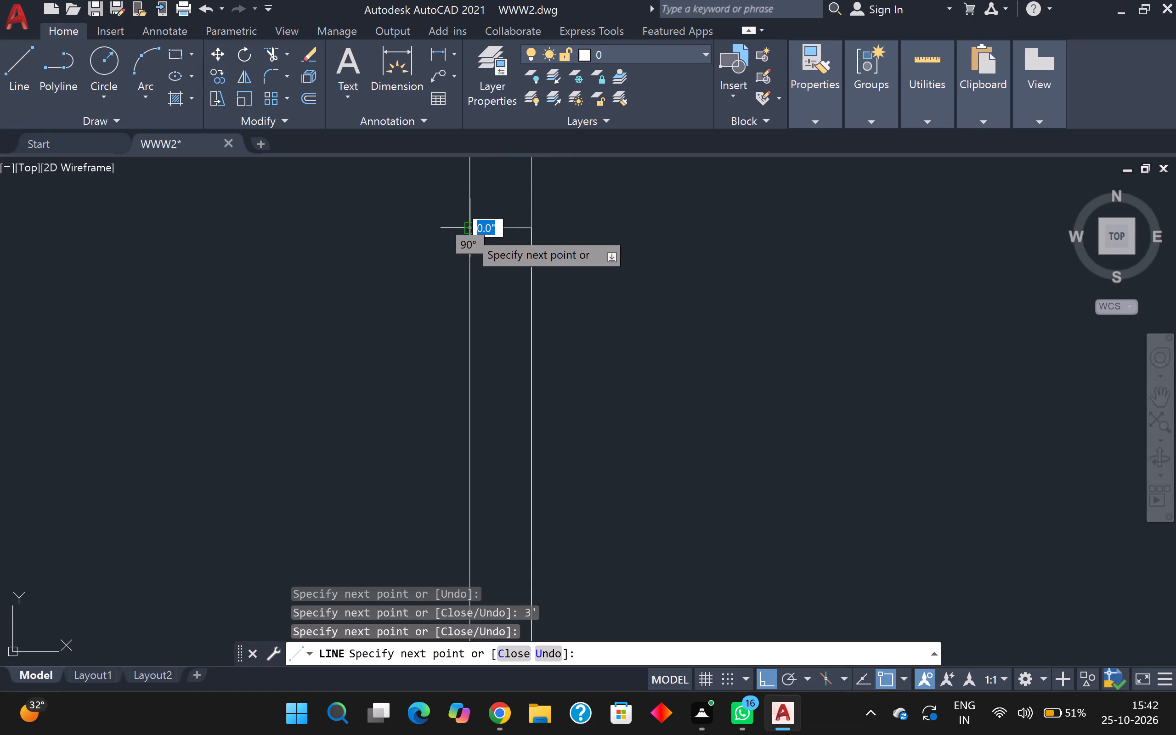
pyautogui.press('Escape')
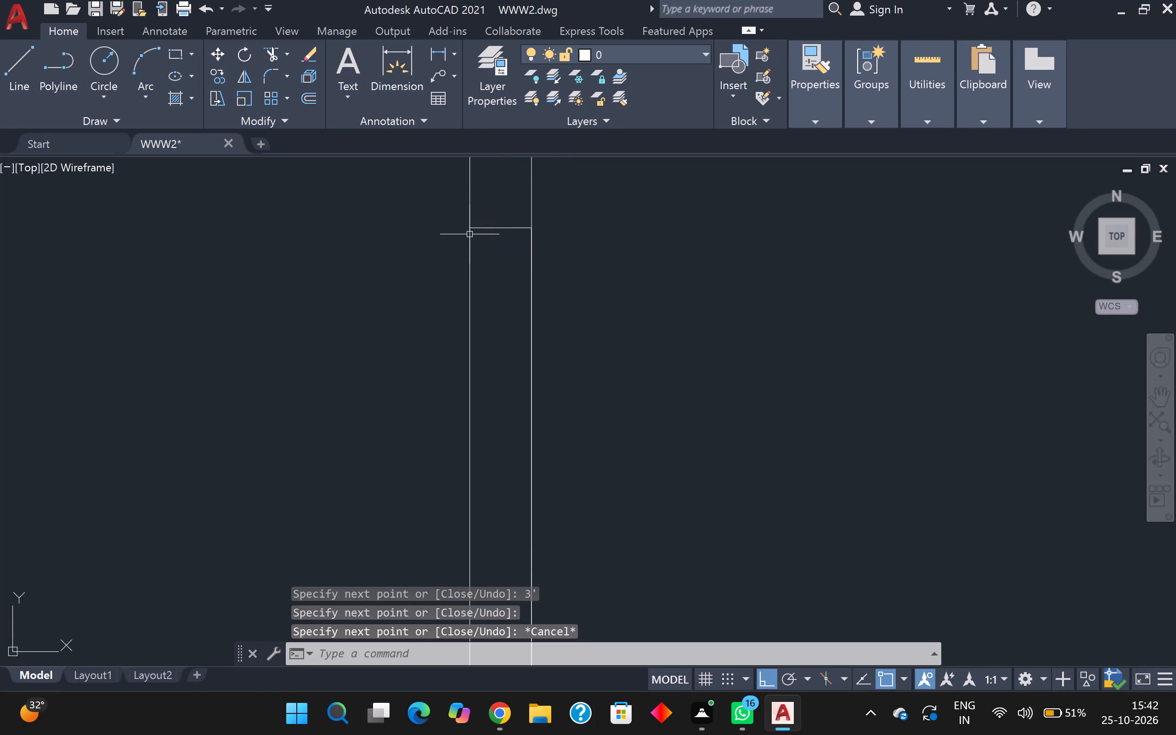
# Trim the right vertical partition across the newly marked 3' door opening and clear the overlapping lines at the horizontal wall junction below.
pyautogui.click(274, 52)
pyautogui.scroll(-4, 355, 261)
pyautogui.click(469, 305)
pyautogui.click(431, 317)
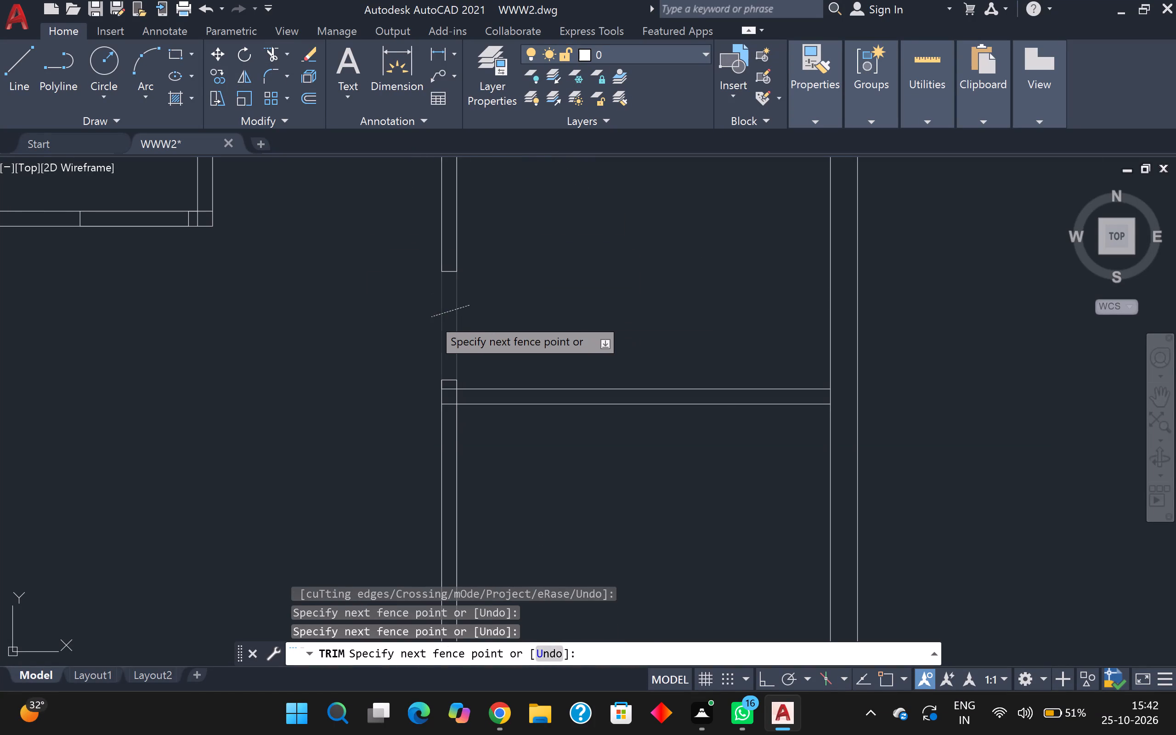
pyautogui.scroll(3, 449, 393)
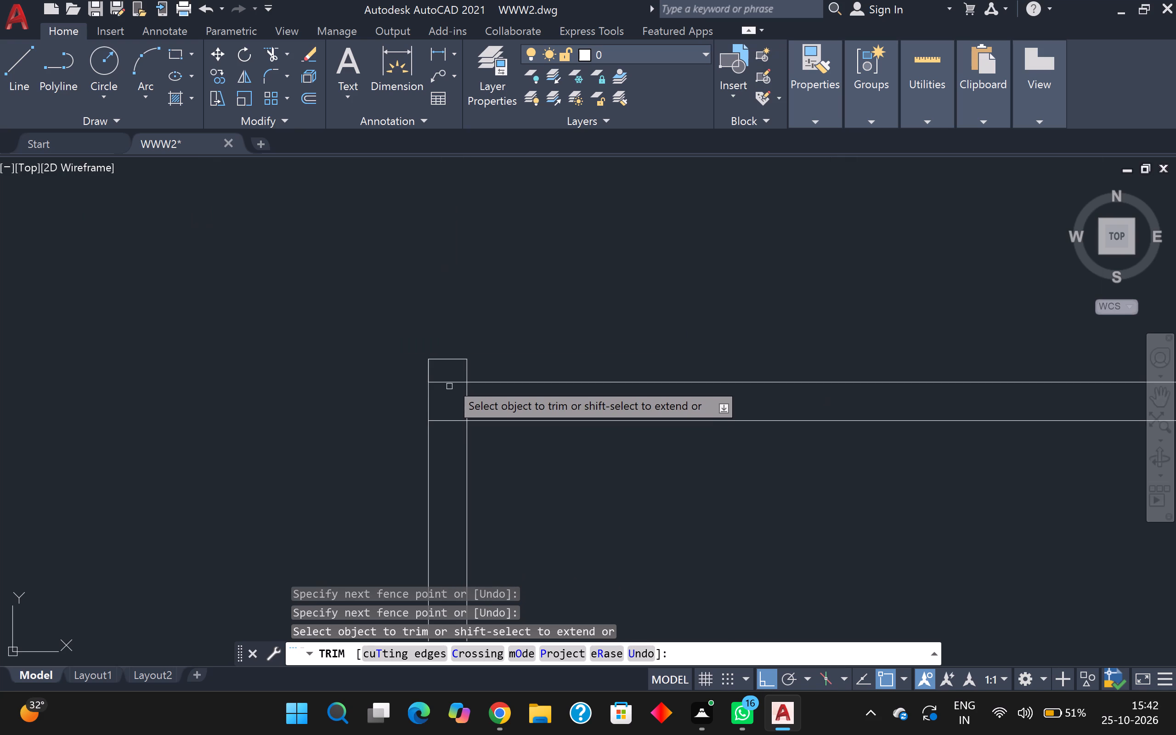
pyautogui.click(449, 380)
pyautogui.click(447, 418)
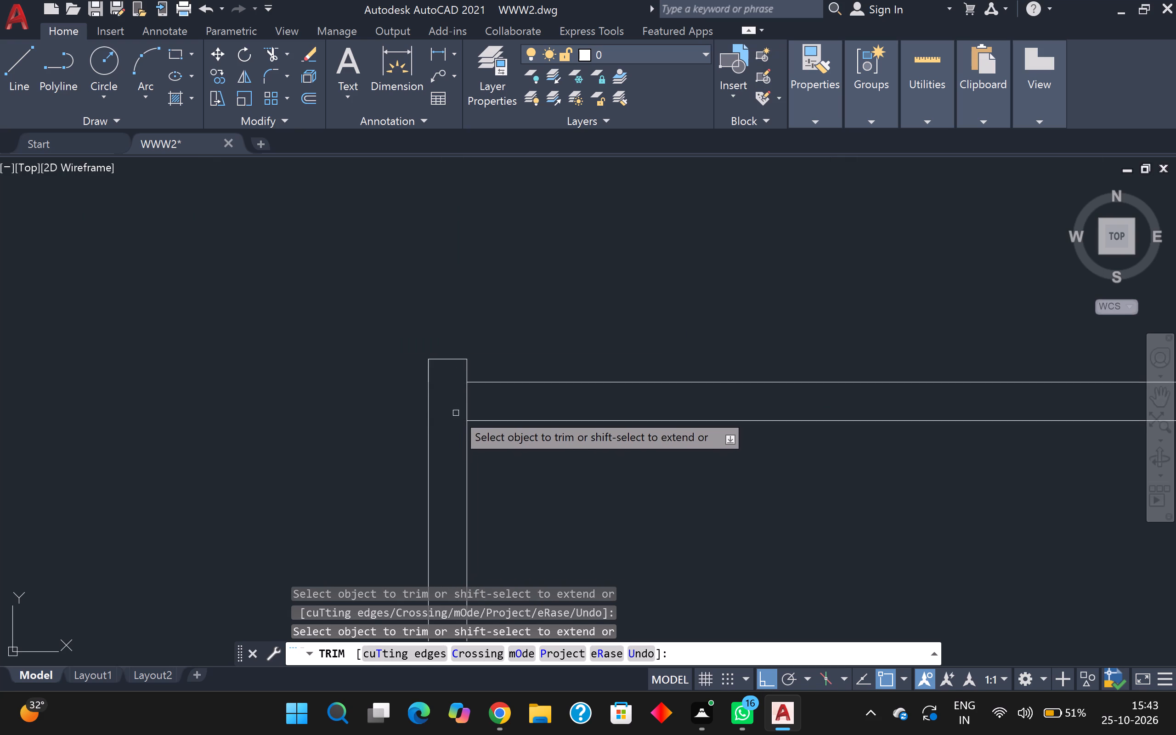
pyautogui.click(456, 413)
pyautogui.click(487, 390)
# Trim the left room's bottom wall across its marked door opening and clear the overlapping lines at its right corner.
pyautogui.scroll(-3, 496, 367)
pyautogui.scroll(-2, 643, 318)
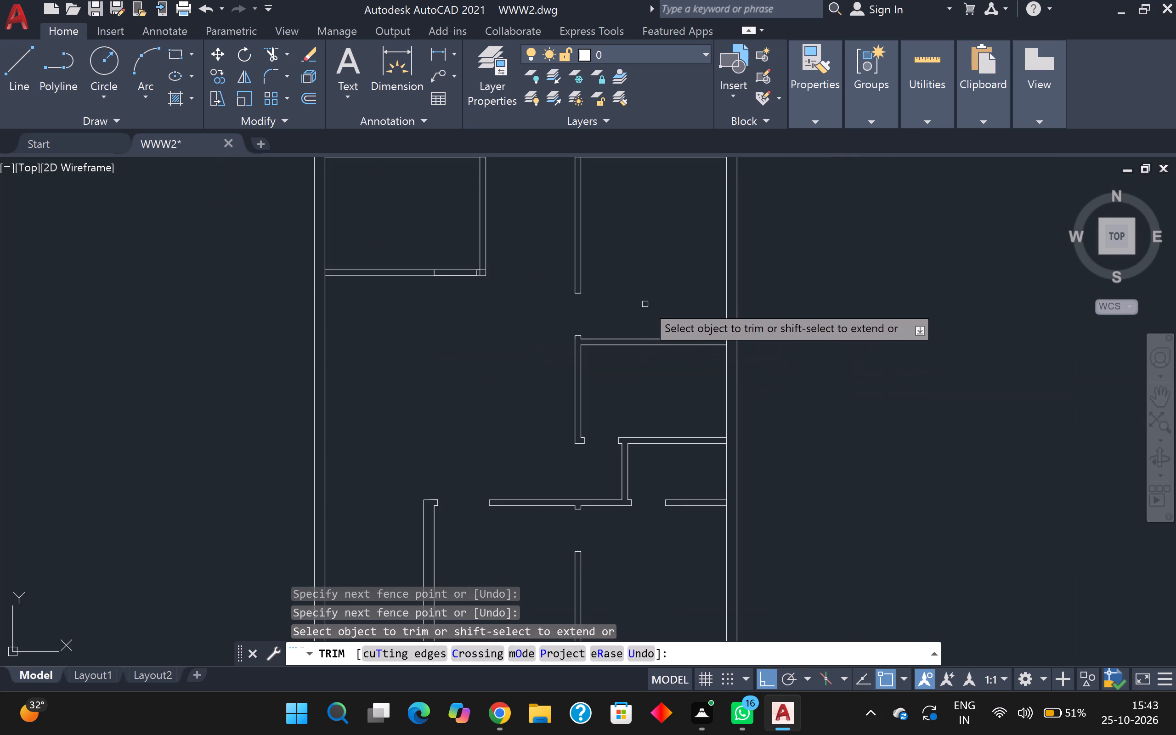
pyautogui.scroll(1, 483, 297)
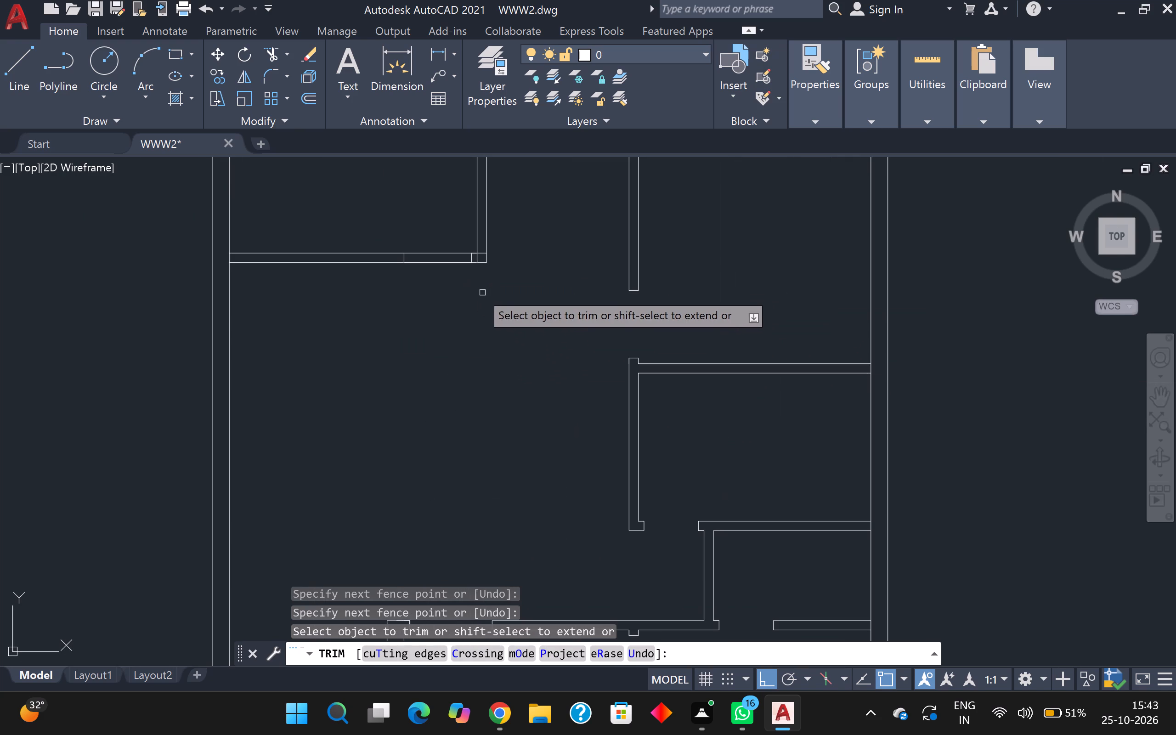
pyautogui.moveTo(462, 300); pyautogui.dragTo(466, 300)
pyautogui.click(437, 237)
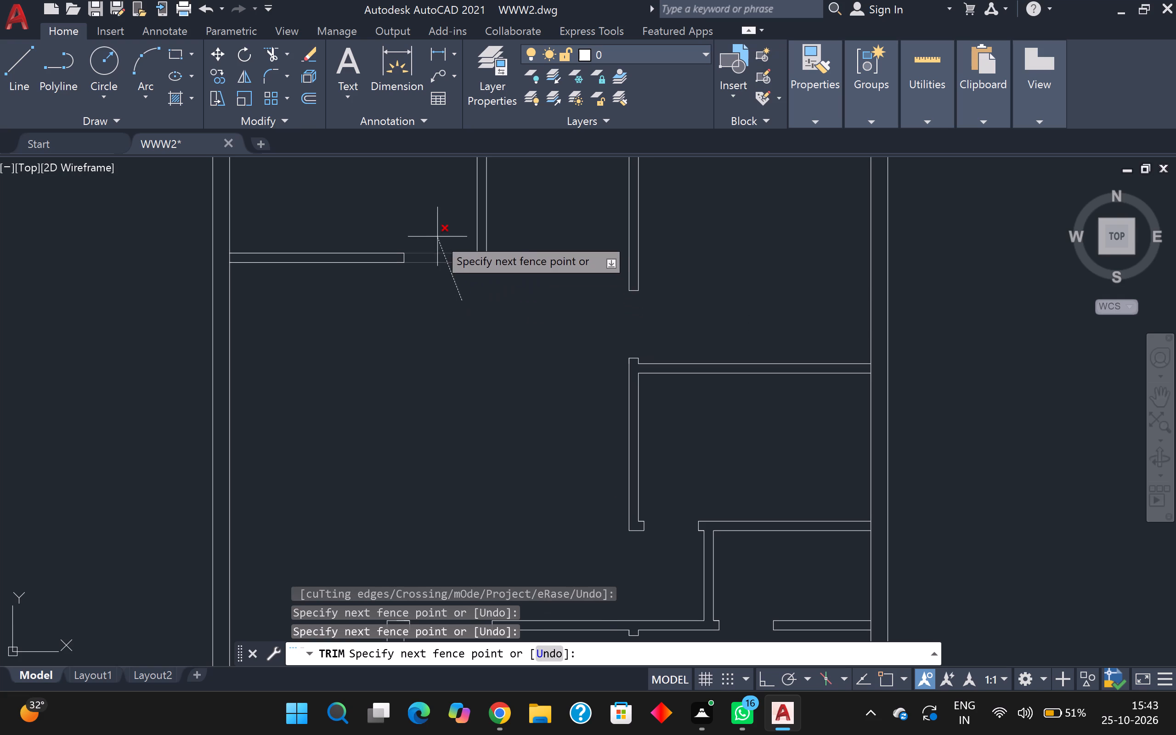
pyautogui.scroll(6, 468, 250)
pyautogui.click(520, 272)
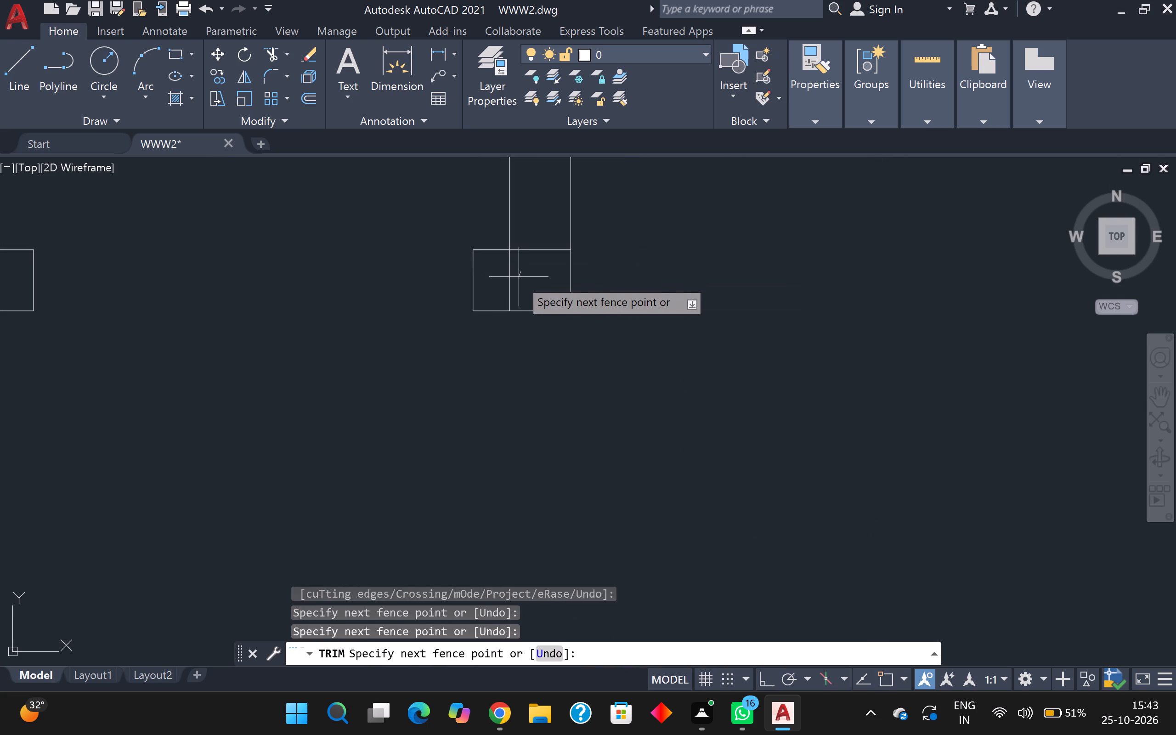
pyautogui.click(504, 278)
pyautogui.click(516, 278)
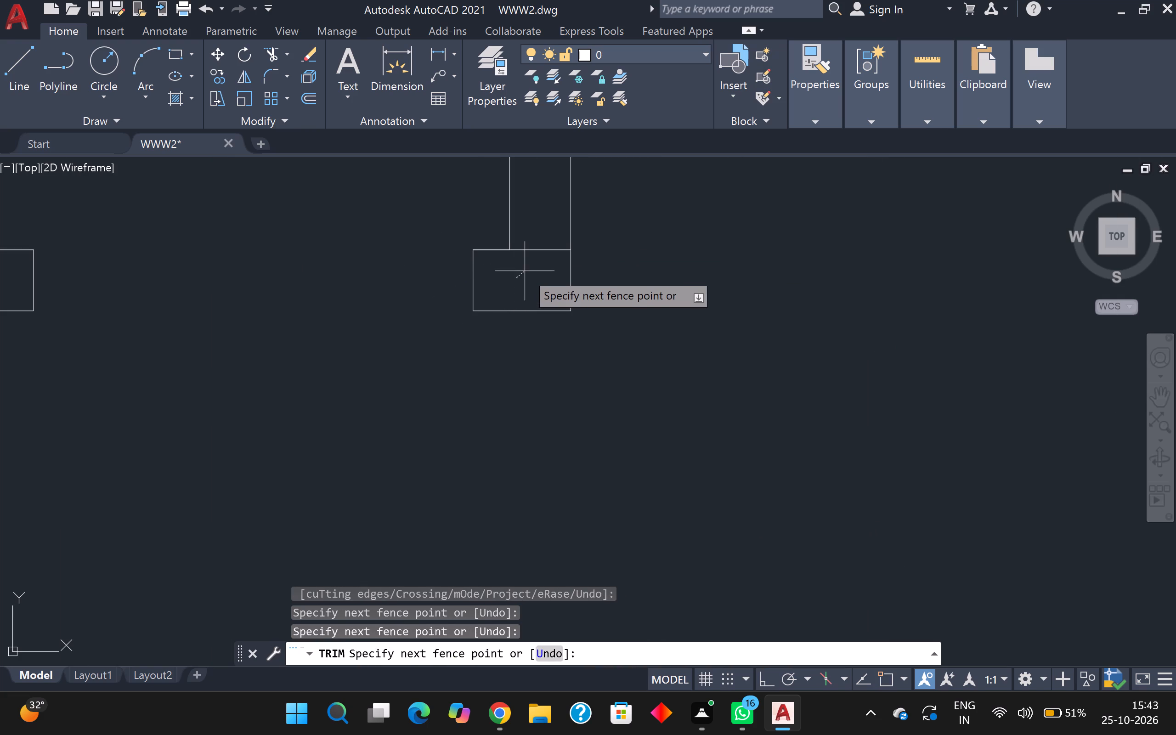
pyautogui.click(532, 239)
# Trim the right vertical partition across the marked door opening below the short cross wall, and clear the overlaps at the horizontal wall junction.
pyautogui.scroll(-3, 532, 236)
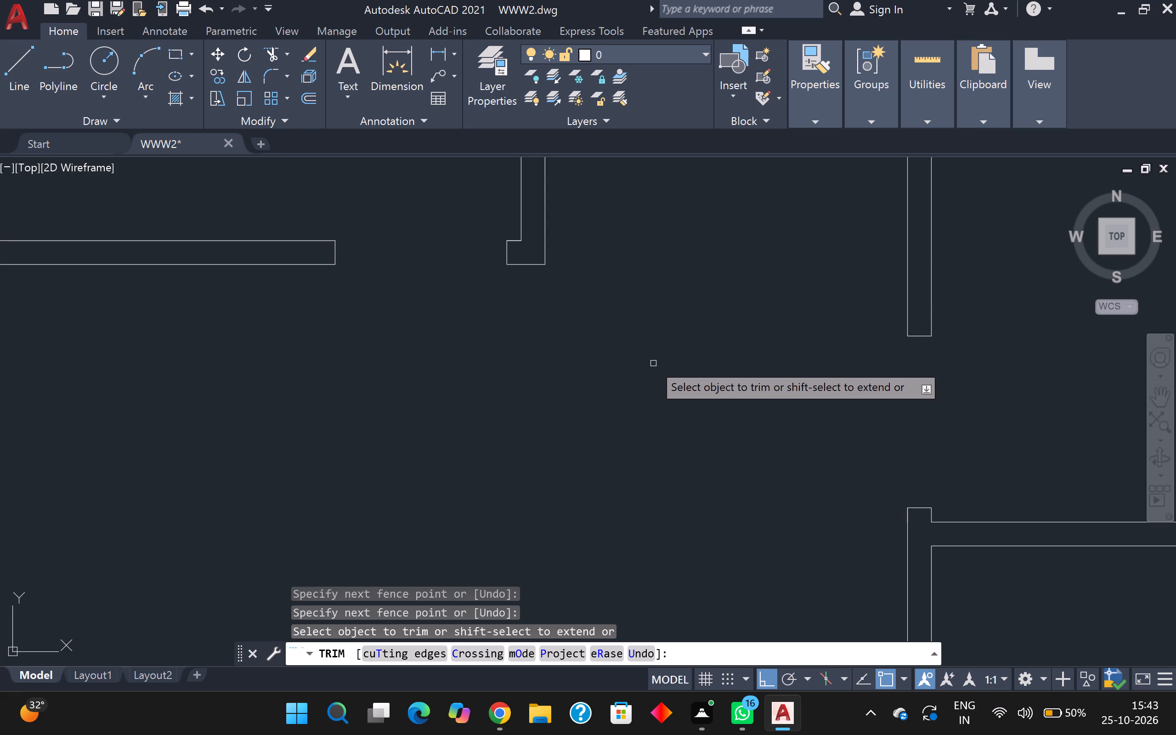
pyautogui.scroll(-4, 650, 359)
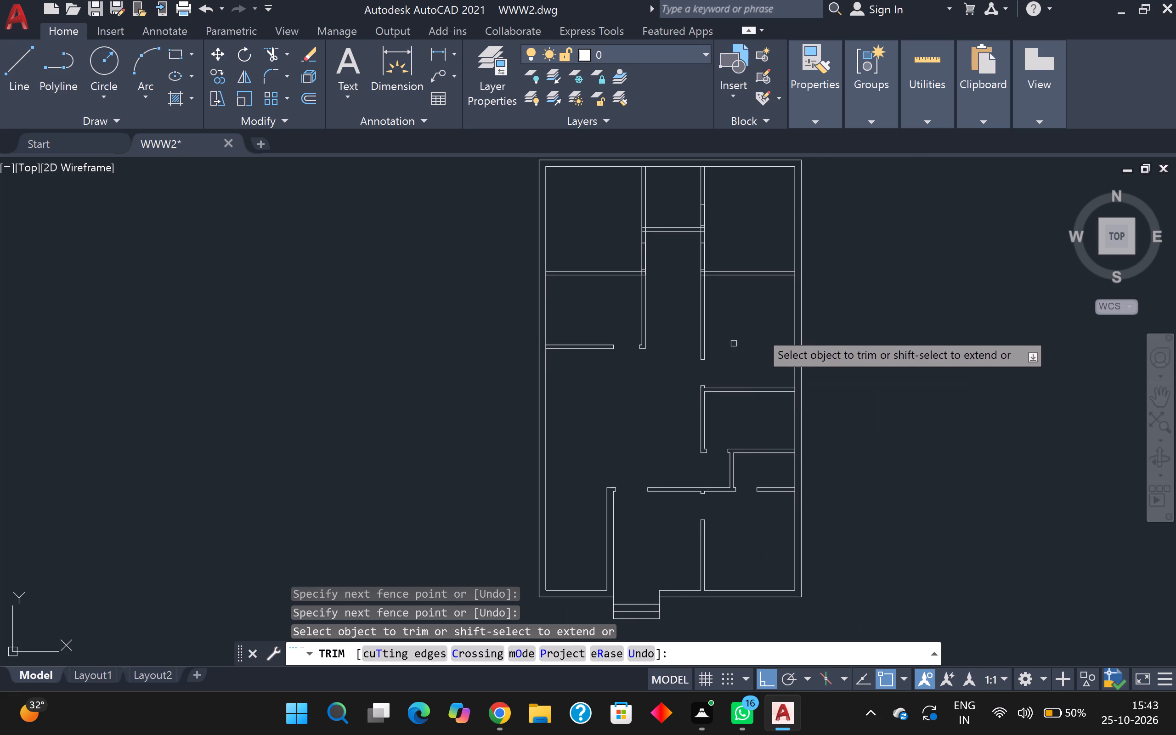
pyautogui.scroll(1, 724, 412)
pyautogui.scroll(2, 712, 364)
pyautogui.scroll(-3, 712, 364)
pyautogui.scroll(2, 712, 365)
pyautogui.scroll(-2, 712, 365)
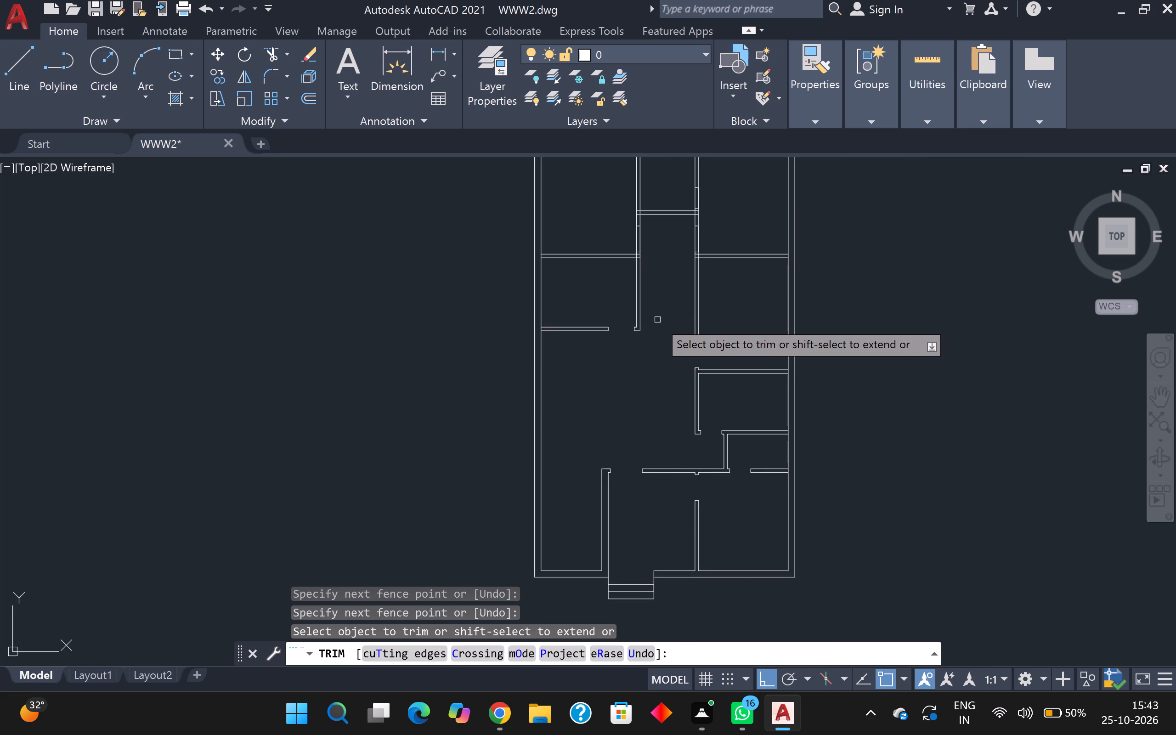
pyautogui.scroll(-3, 657, 320)
pyautogui.scroll(3, 657, 288)
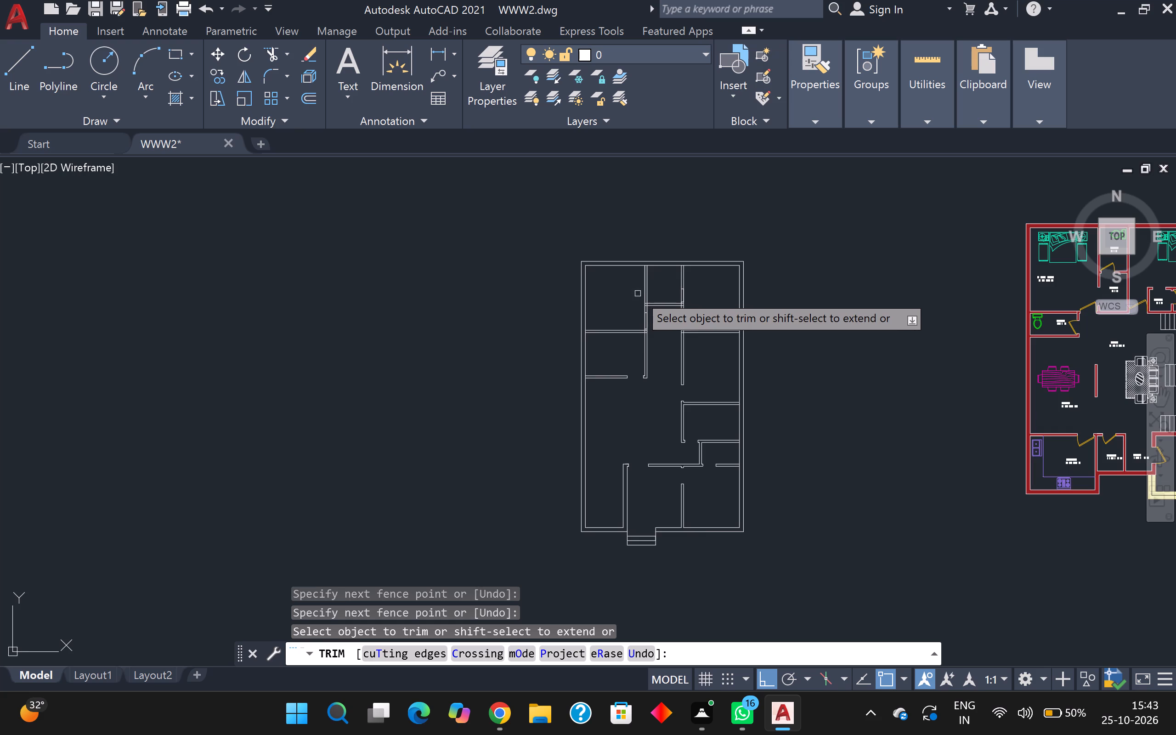
pyautogui.scroll(2, 638, 294)
pyautogui.scroll(-1, 638, 294)
pyautogui.scroll(3, 698, 338)
pyautogui.click(702, 338)
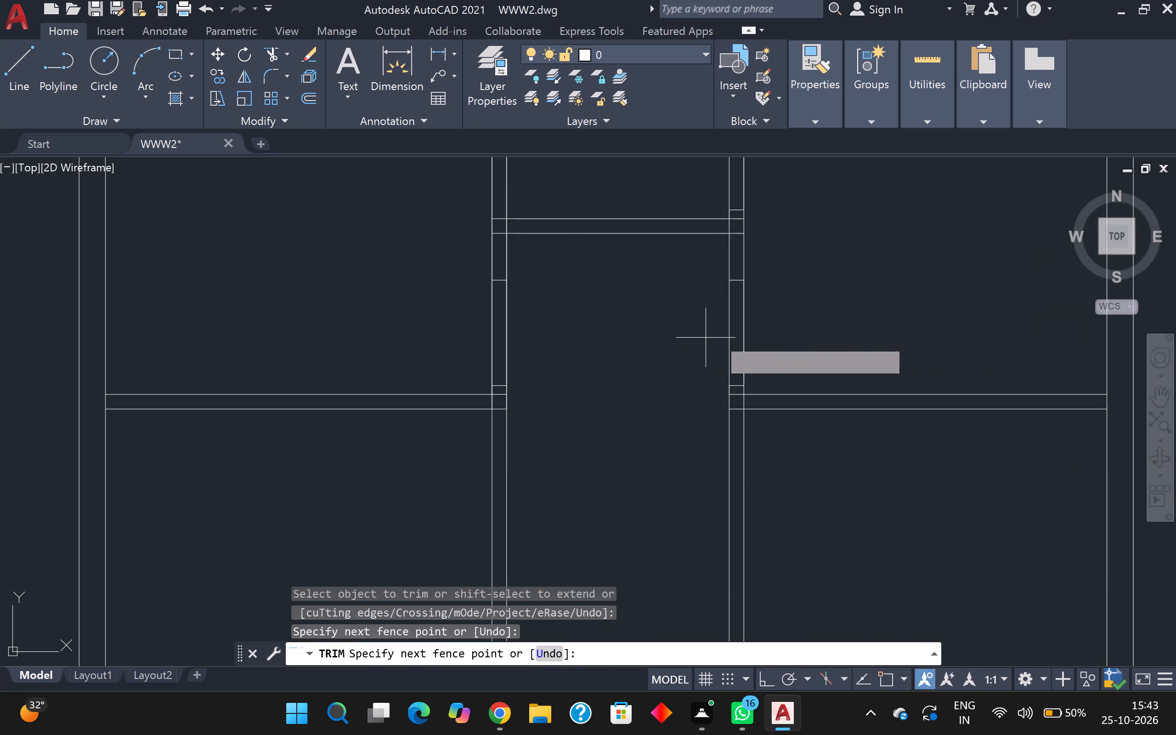
pyautogui.click(770, 335)
pyautogui.scroll(3, 744, 388)
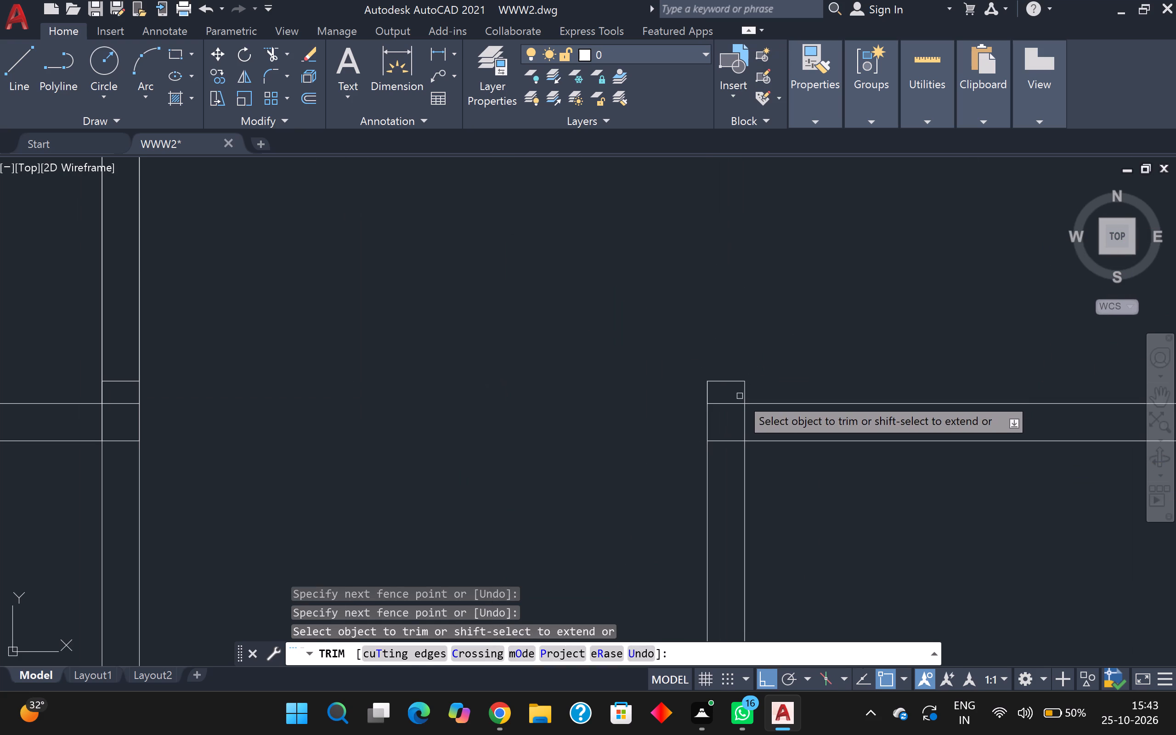
pyautogui.click(731, 403)
pyautogui.click(728, 450)
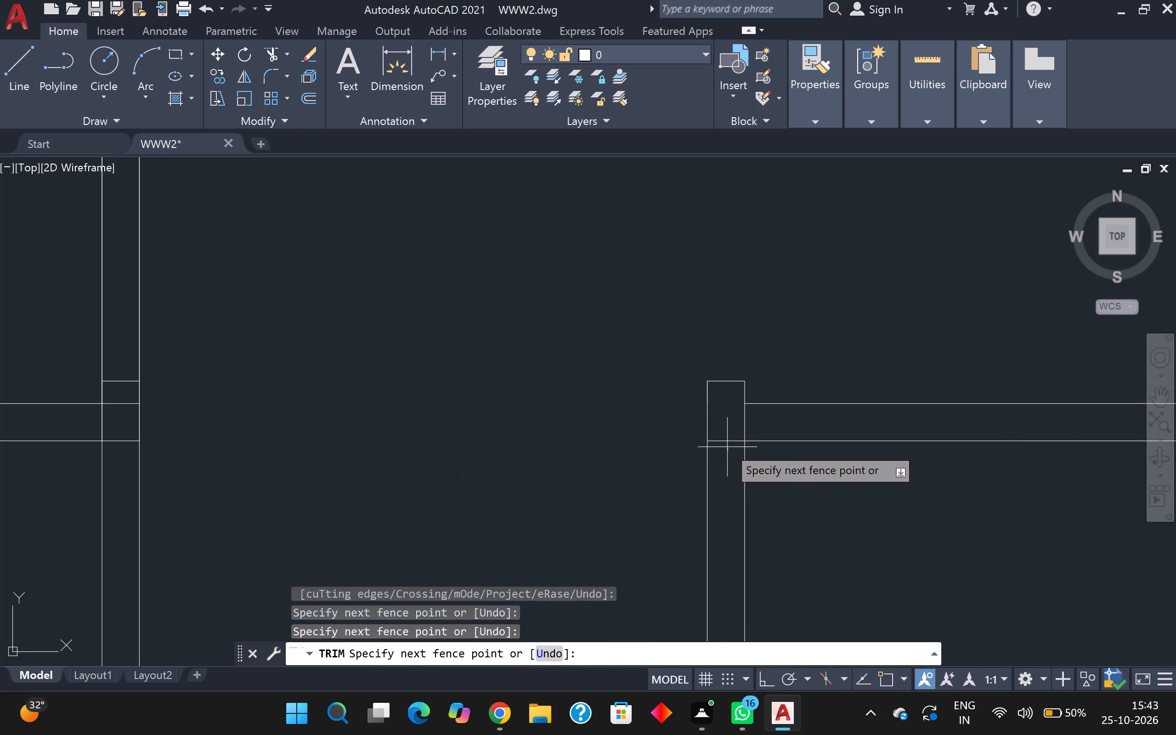
pyautogui.click(726, 438)
pyautogui.click(745, 426)
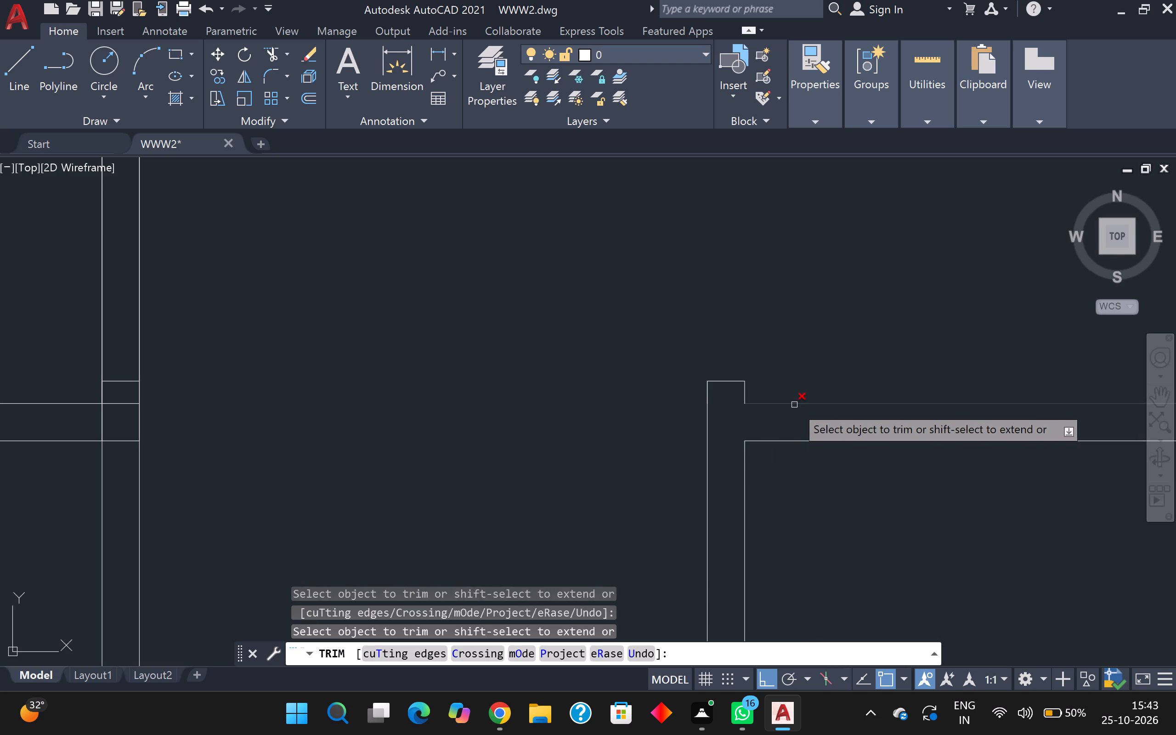
# Trim the right vertical partition across the marked door opening above the short cross wall.
pyautogui.scroll(-3, 784, 380)
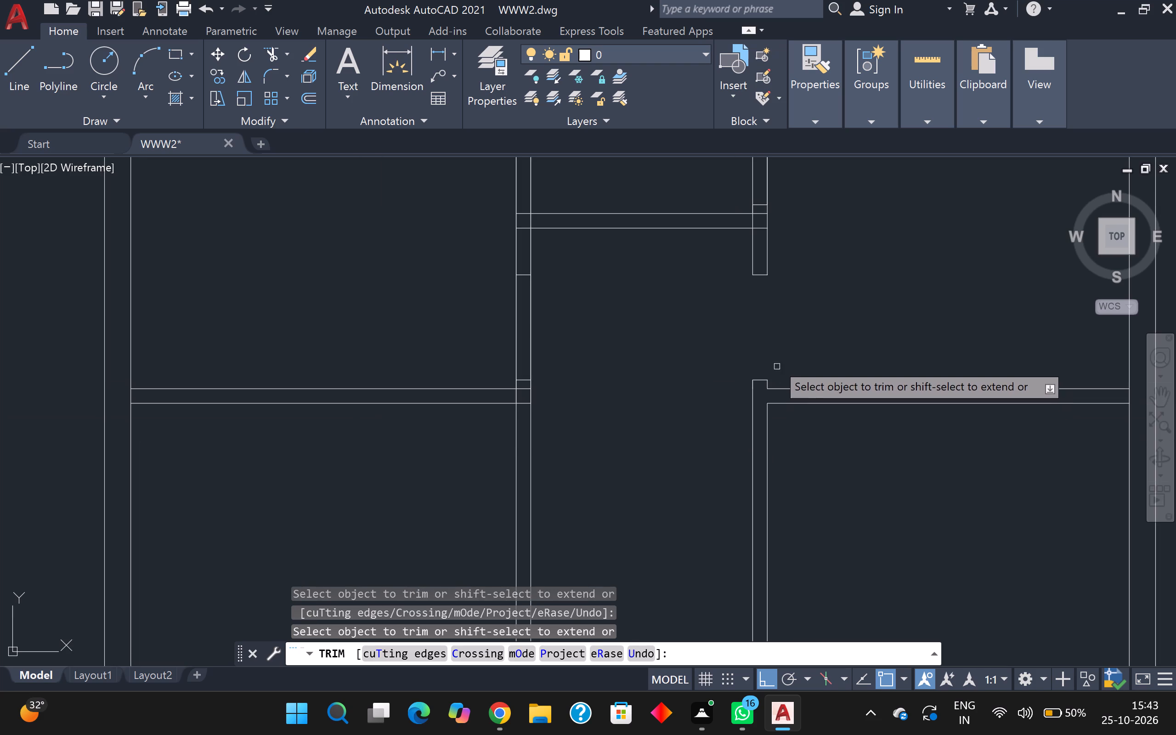
pyautogui.moveTo(792, 291); pyautogui.dragTo(738, 449, button='middle')
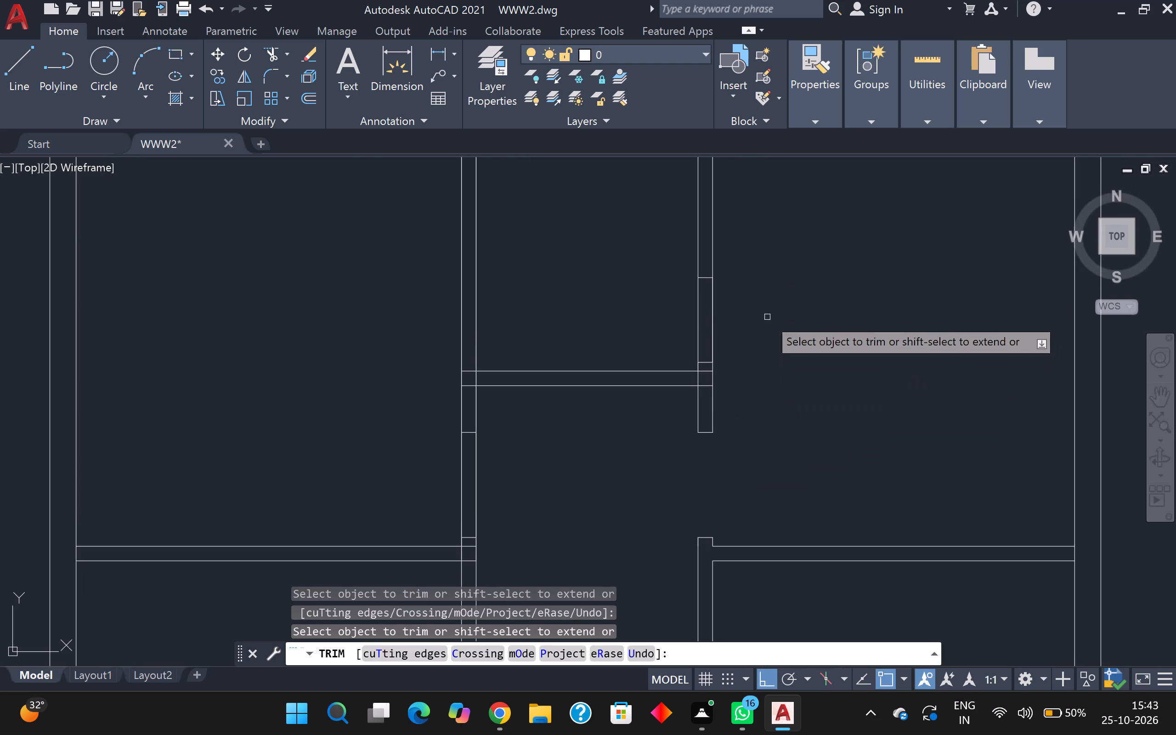
pyautogui.click(767, 317)
pyautogui.click(681, 327)
# Trim the overlapping lines where the short cross wall meets the right vertical partition.
pyautogui.scroll(4, 713, 378)
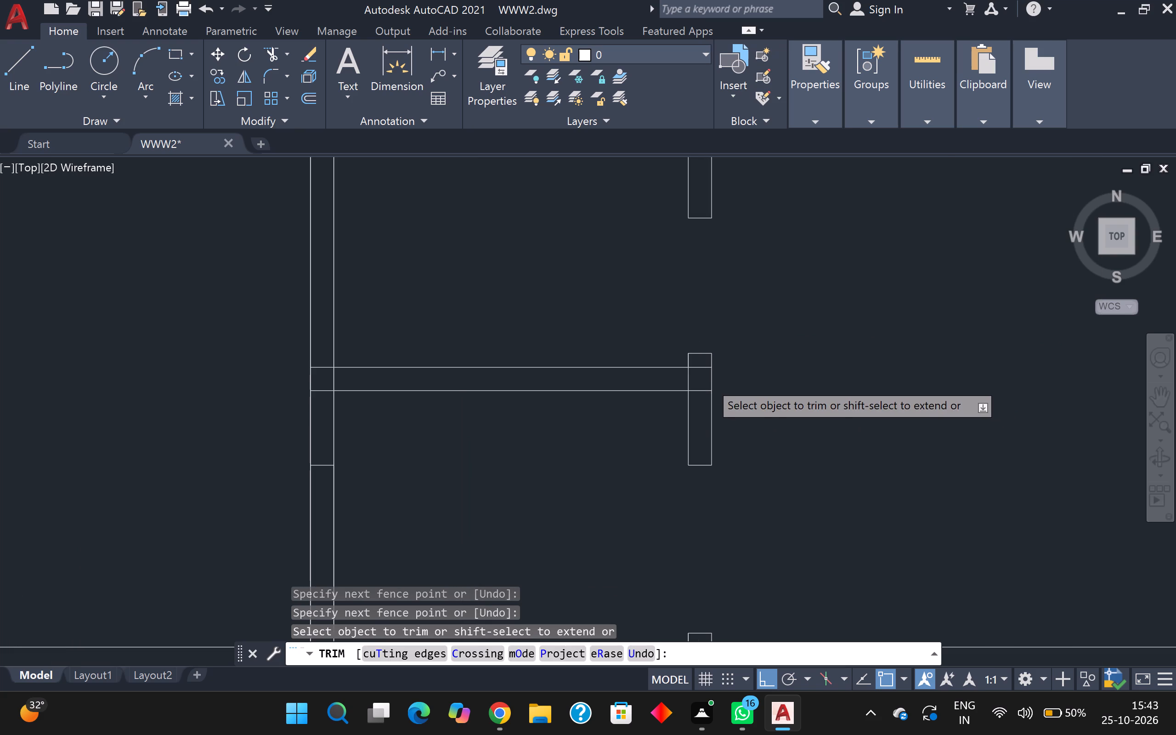
pyautogui.scroll(1, 708, 381)
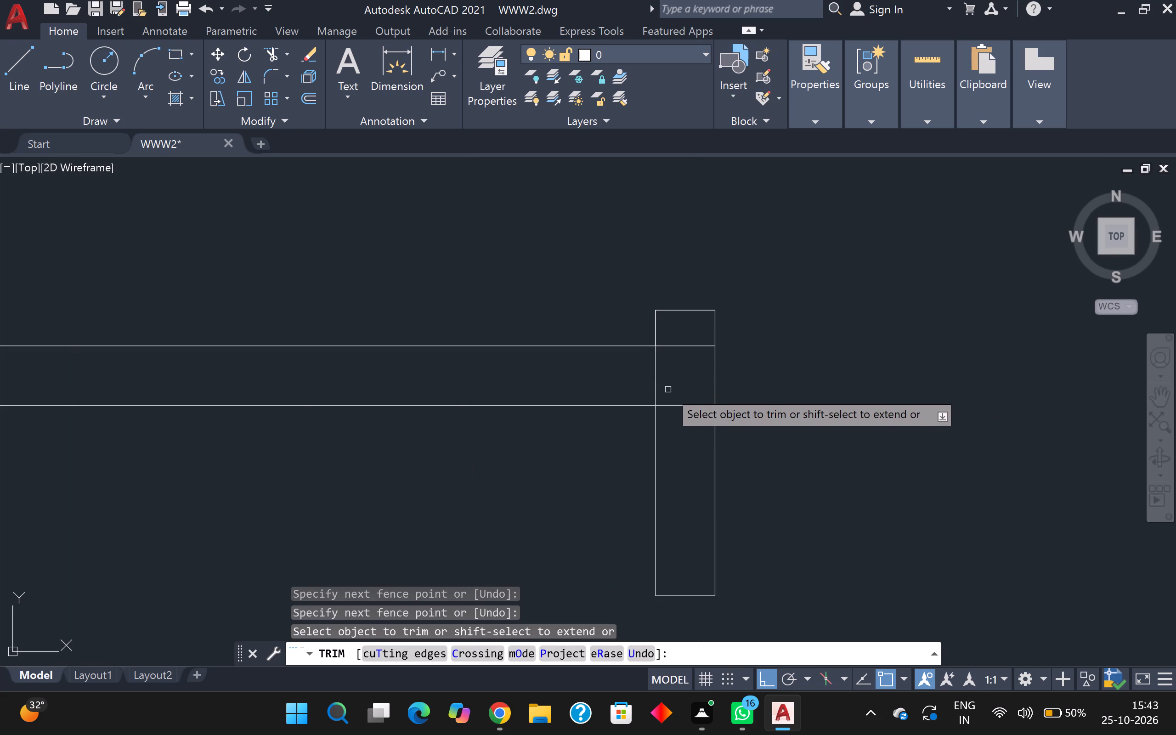
pyautogui.scroll(2, 676, 409)
pyautogui.click(615, 341)
pyautogui.click(635, 342)
pyautogui.moveTo(648, 329); pyautogui.dragTo(650, 325)
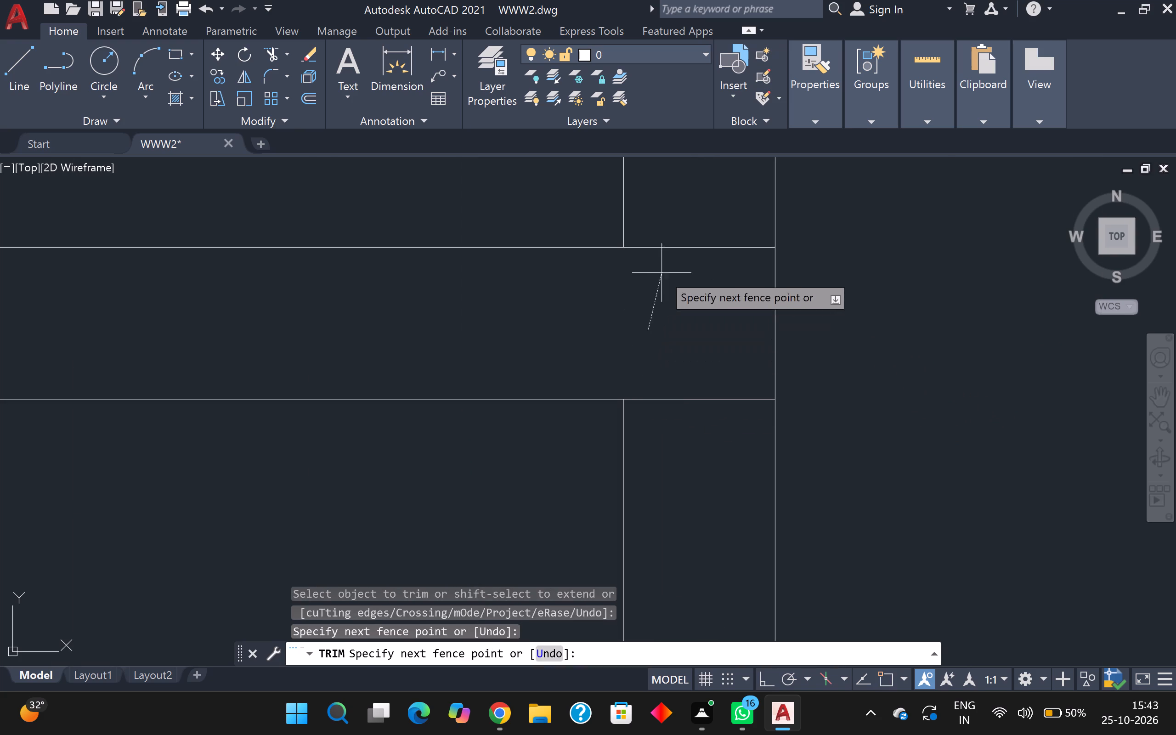
pyautogui.click(678, 210)
pyautogui.moveTo(684, 253); pyautogui.dragTo(689, 311)
pyautogui.click(693, 426)
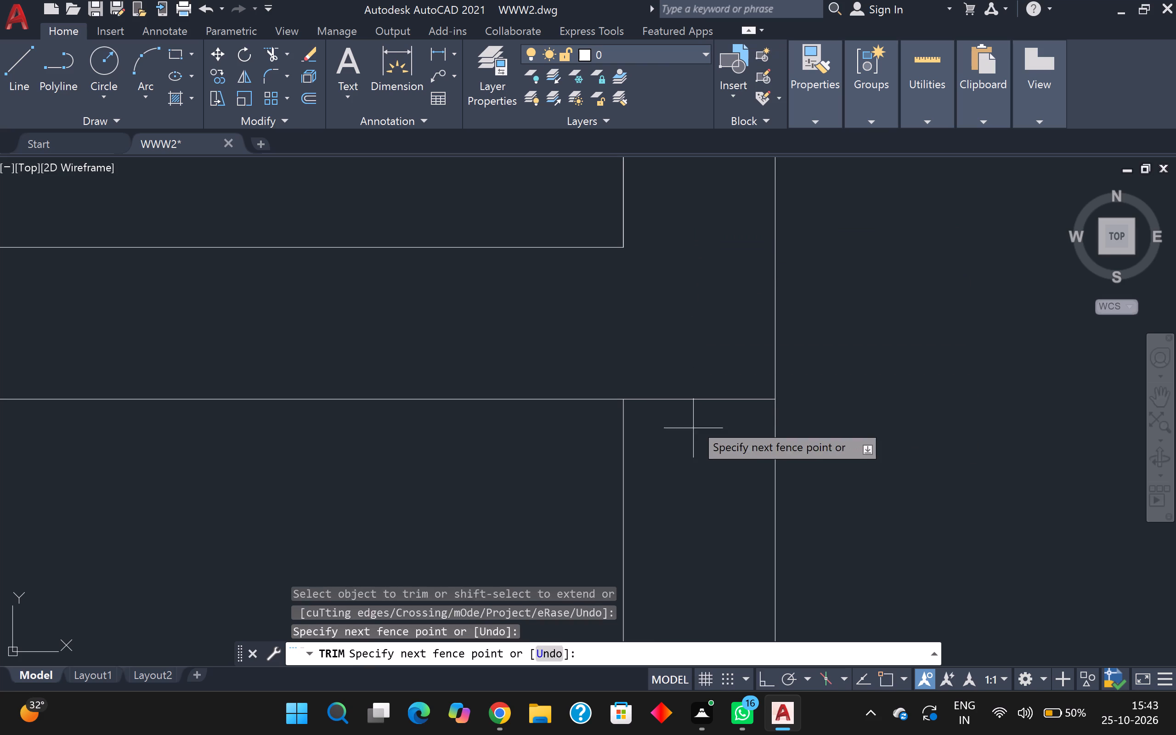
pyautogui.click(696, 399)
pyautogui.moveTo(701, 378); pyautogui.dragTo(718, 504)
pyautogui.click(719, 579)
# Trim the overlapping lines where the short cross wall meets the left vertical partition.
pyautogui.scroll(-4, 713, 546)
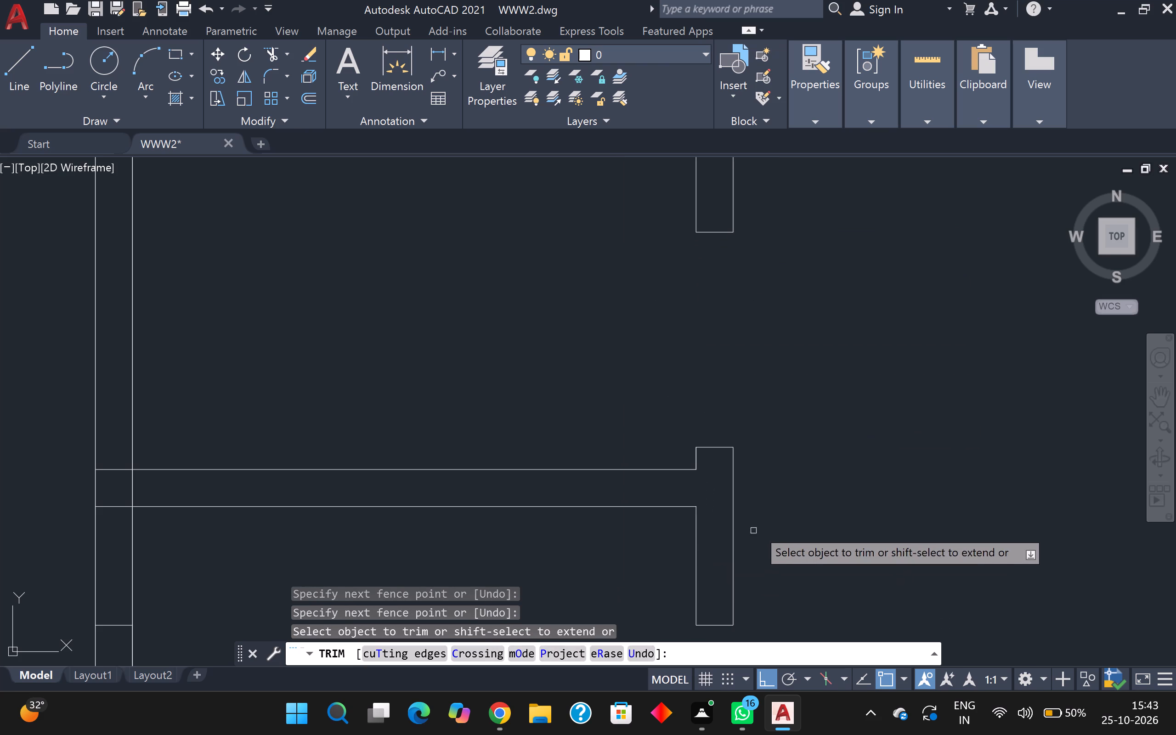
pyautogui.scroll(-3, 689, 475)
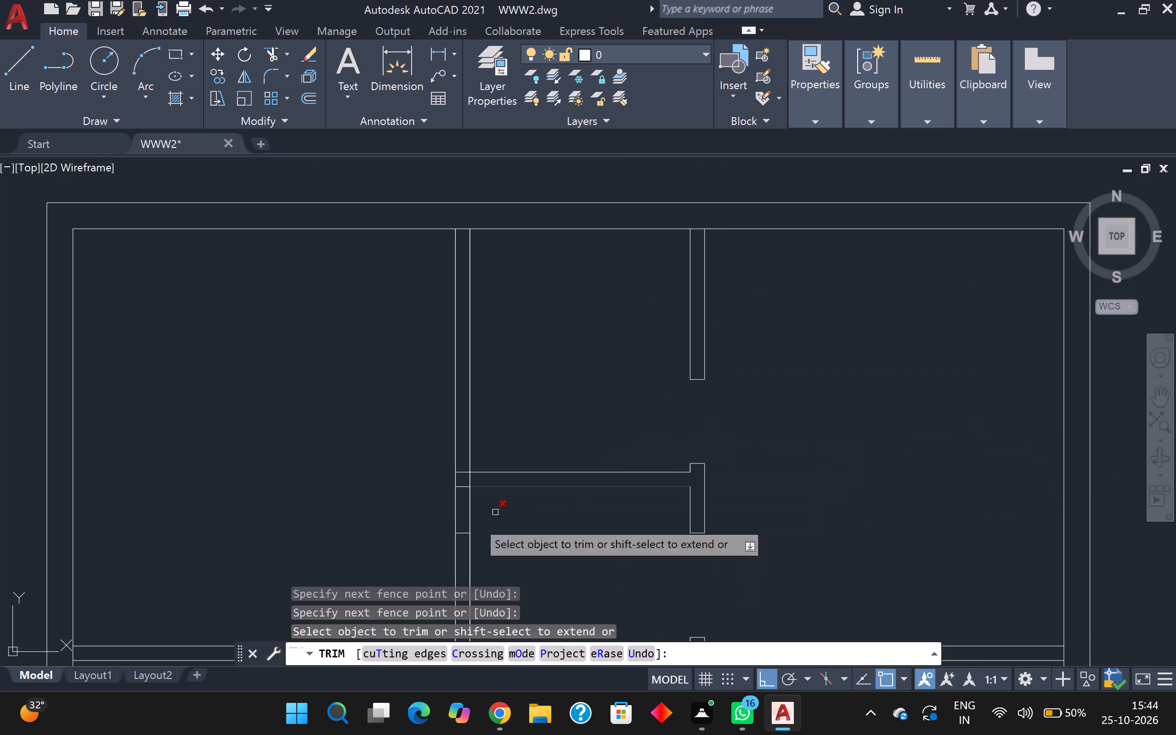
pyautogui.scroll(2, 458, 504)
pyautogui.click(464, 428)
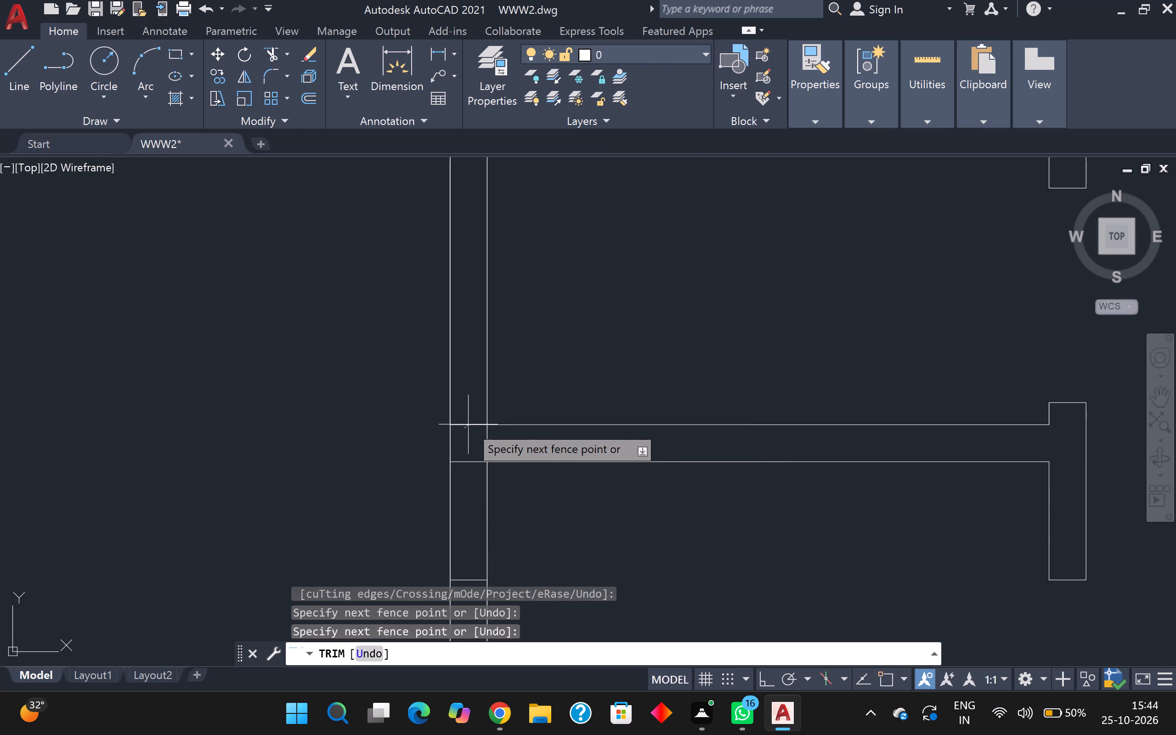
pyautogui.click(470, 423)
pyautogui.click(469, 444)
pyautogui.click(510, 446)
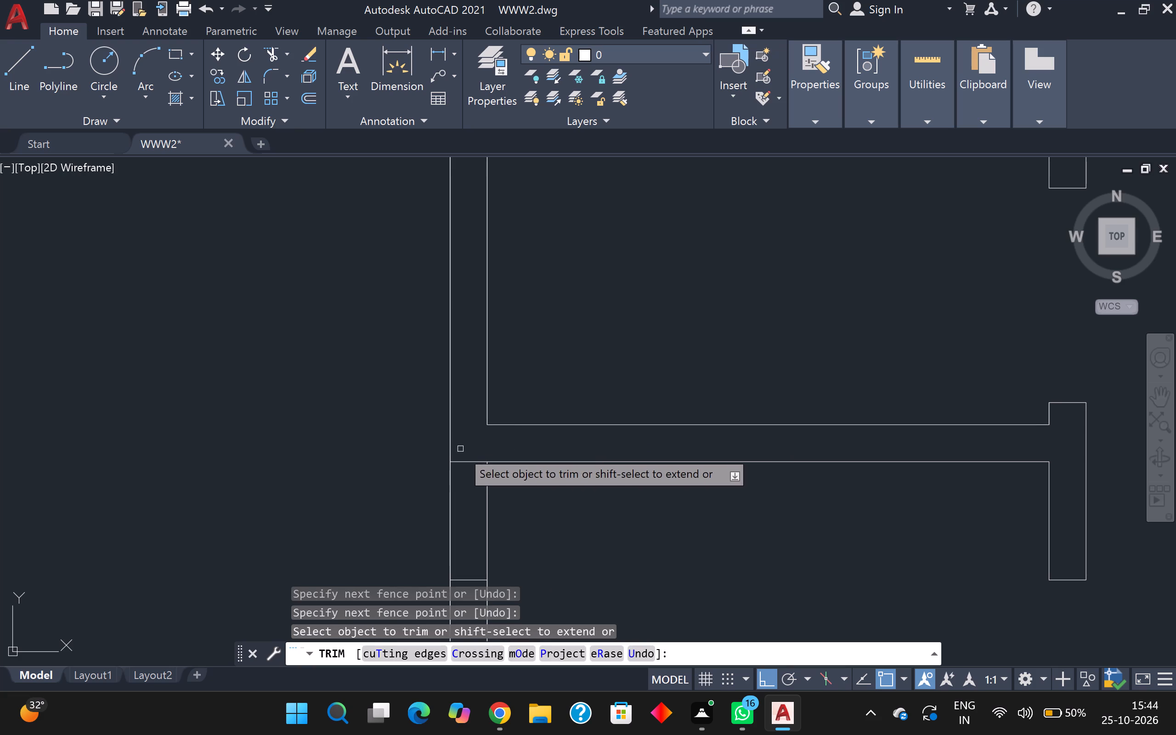
pyautogui.click(460, 449)
pyautogui.click(469, 479)
# Trim the left vertical partition across the marked door opening below the short cross wall.
pyautogui.scroll(-3, 470, 479)
pyautogui.moveTo(509, 515); pyautogui.dragTo(595, 430, button='middle')
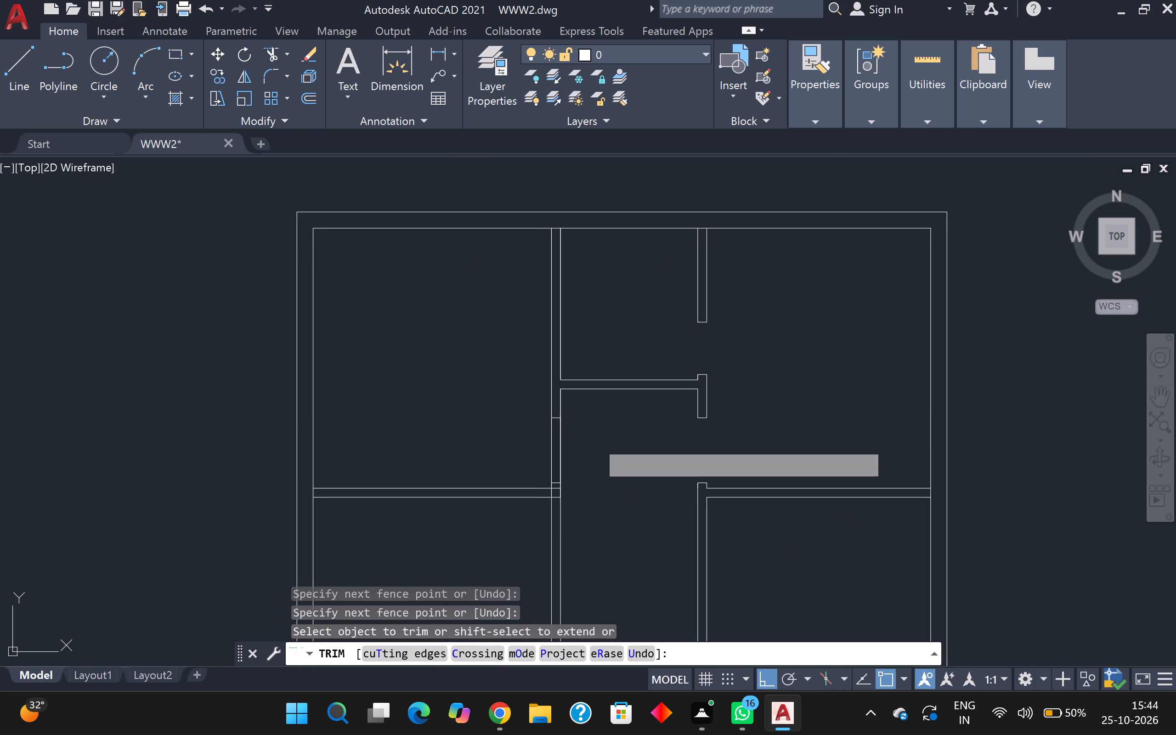
pyautogui.click(594, 446)
pyautogui.moveTo(510, 466); pyautogui.dragTo(510, 464)
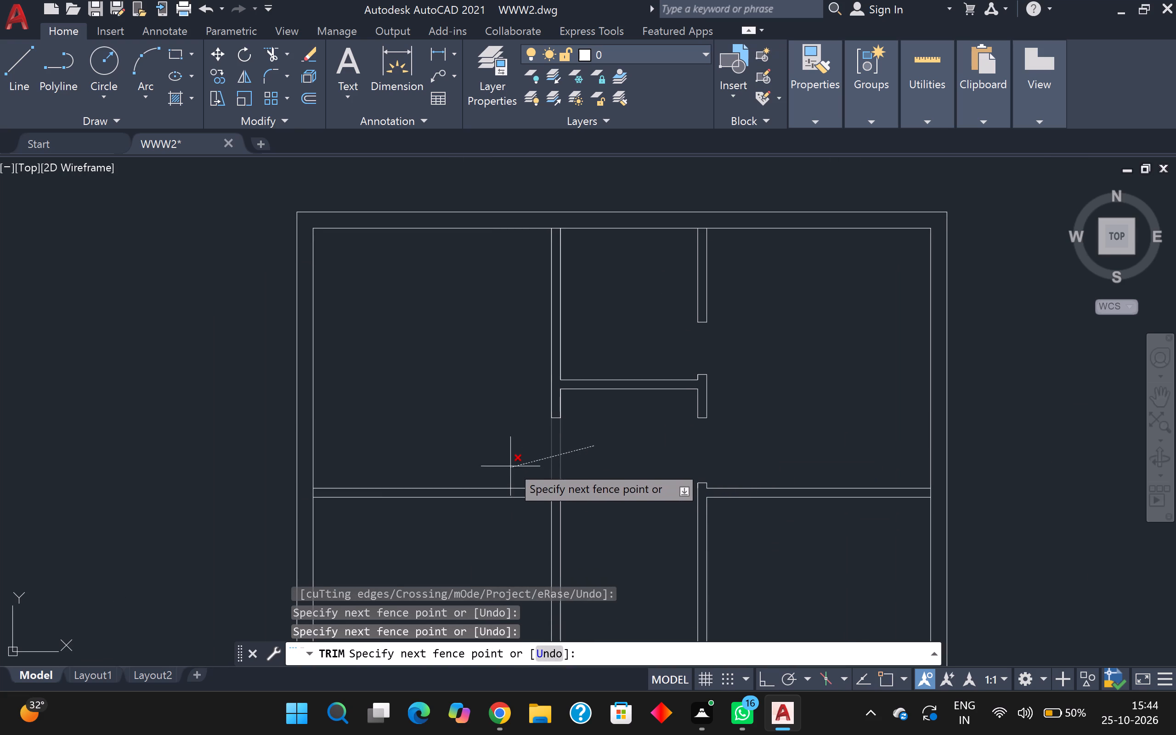
pyautogui.moveTo(510, 464); pyautogui.dragTo(510, 462)
# Trim the overlapping lines where the left horizontal wall meets the left vertical partition, just below the new door opening.
pyautogui.scroll(6, 525, 512)
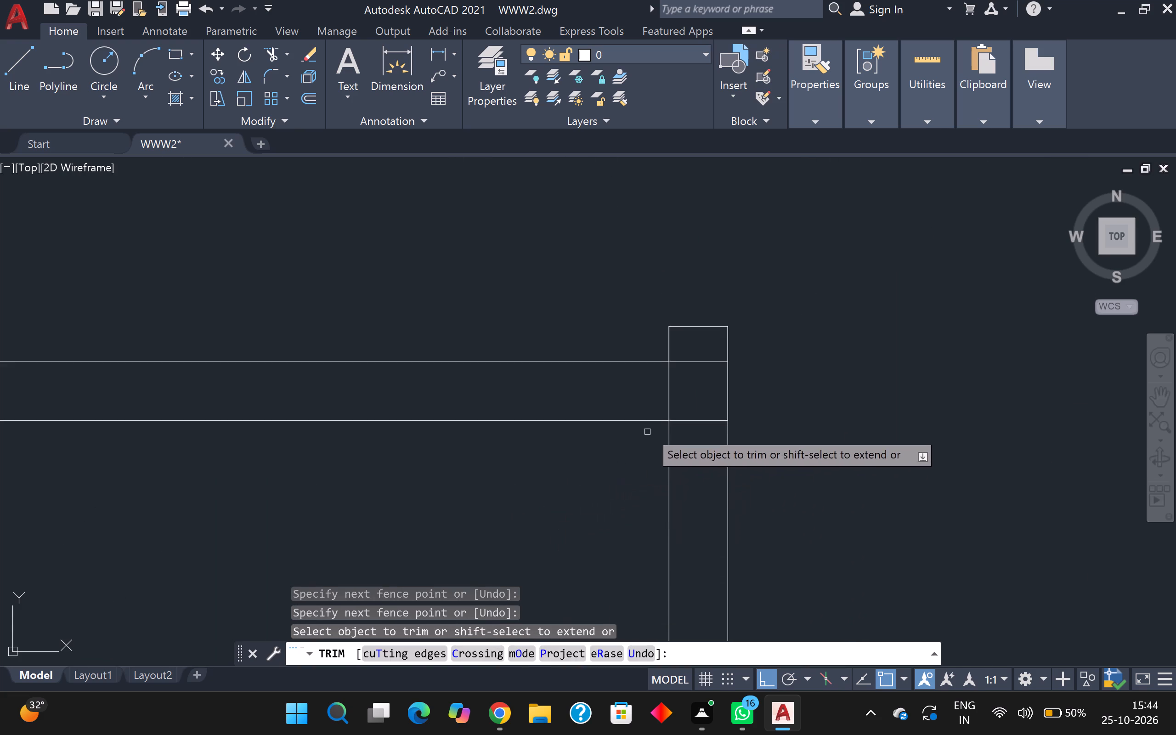
pyautogui.click(656, 388)
pyautogui.click(681, 385)
pyautogui.click(682, 371)
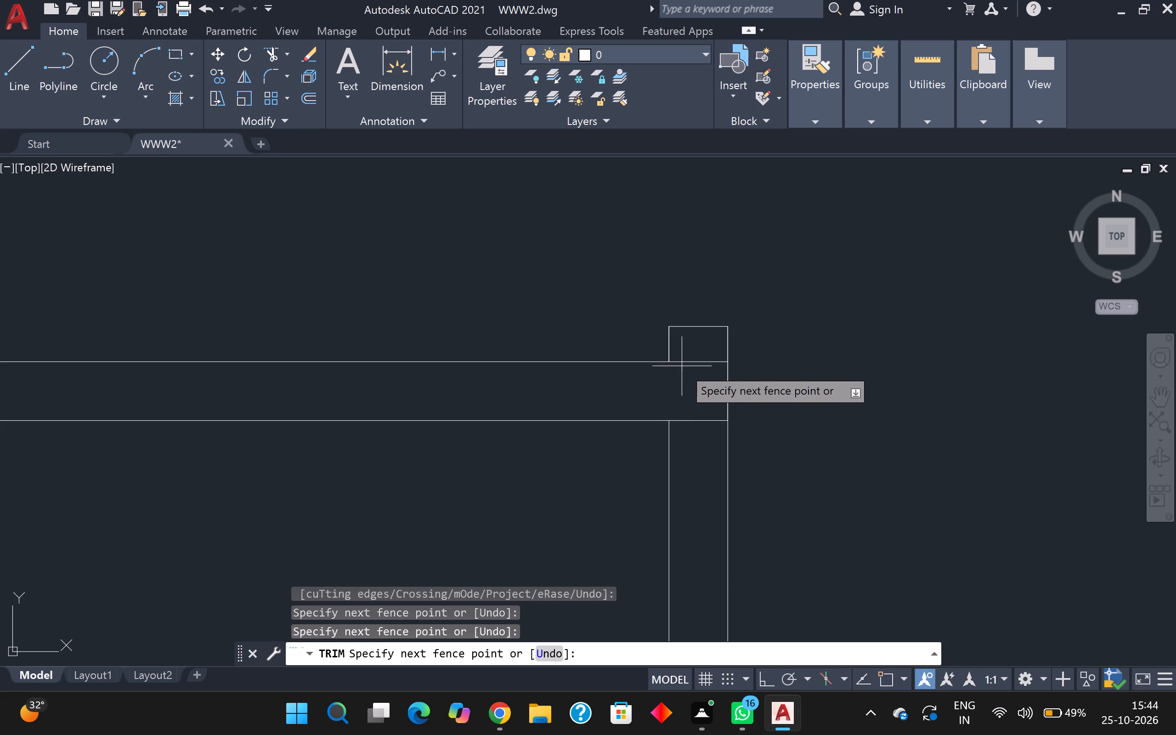
pyautogui.click(684, 359)
pyautogui.scroll(-7, 683, 379)
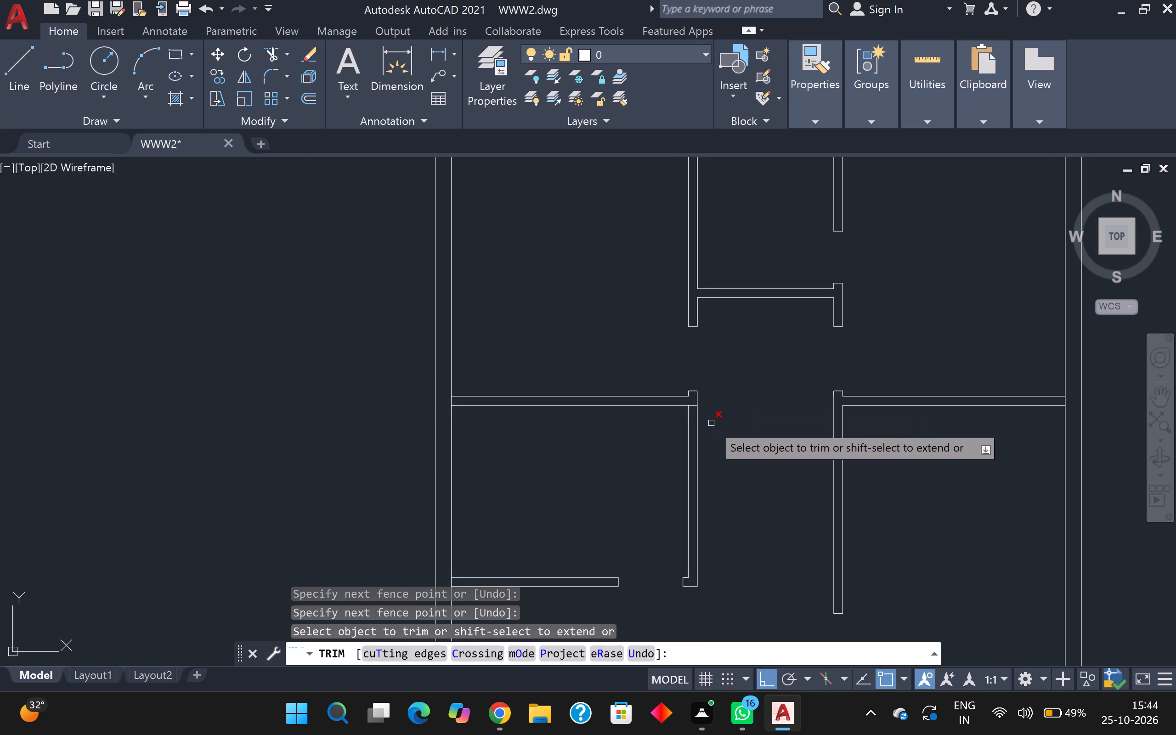
pyautogui.scroll(4, 698, 418)
pyautogui.click(675, 394)
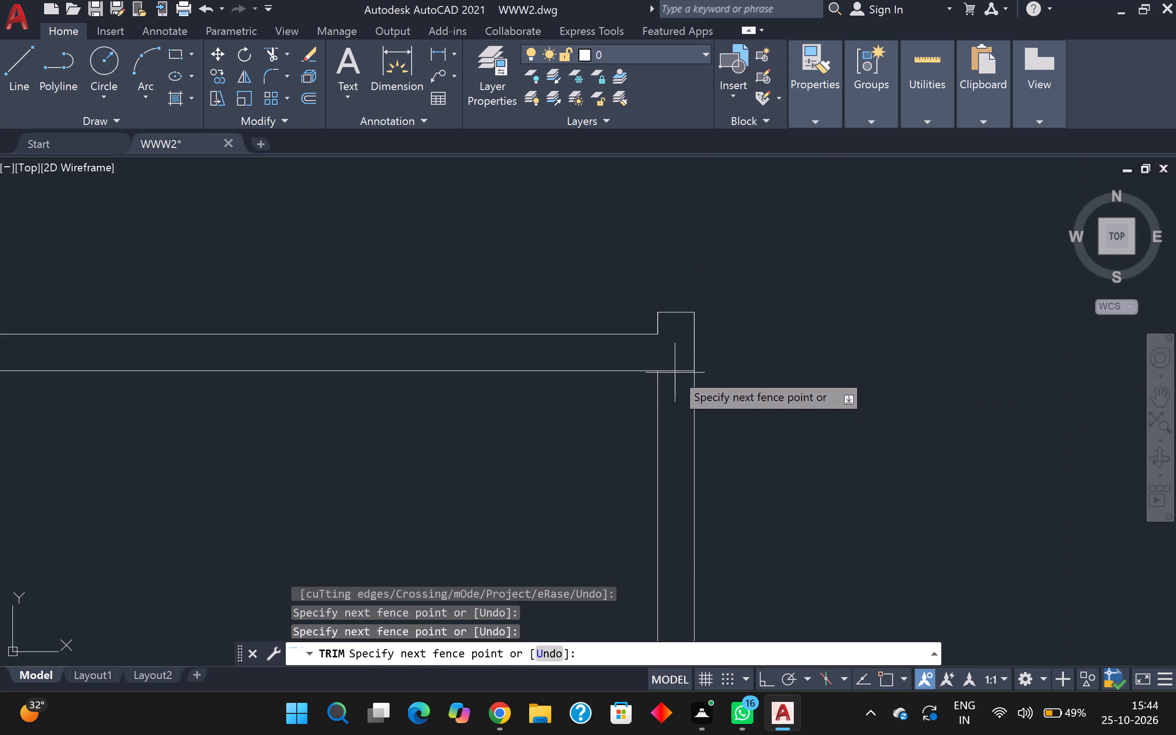
pyautogui.click(675, 370)
# Look over the whole new floor plan for wall junctions that still need trimming.
pyautogui.scroll(-3, 674, 370)
pyautogui.scroll(-2, 747, 396)
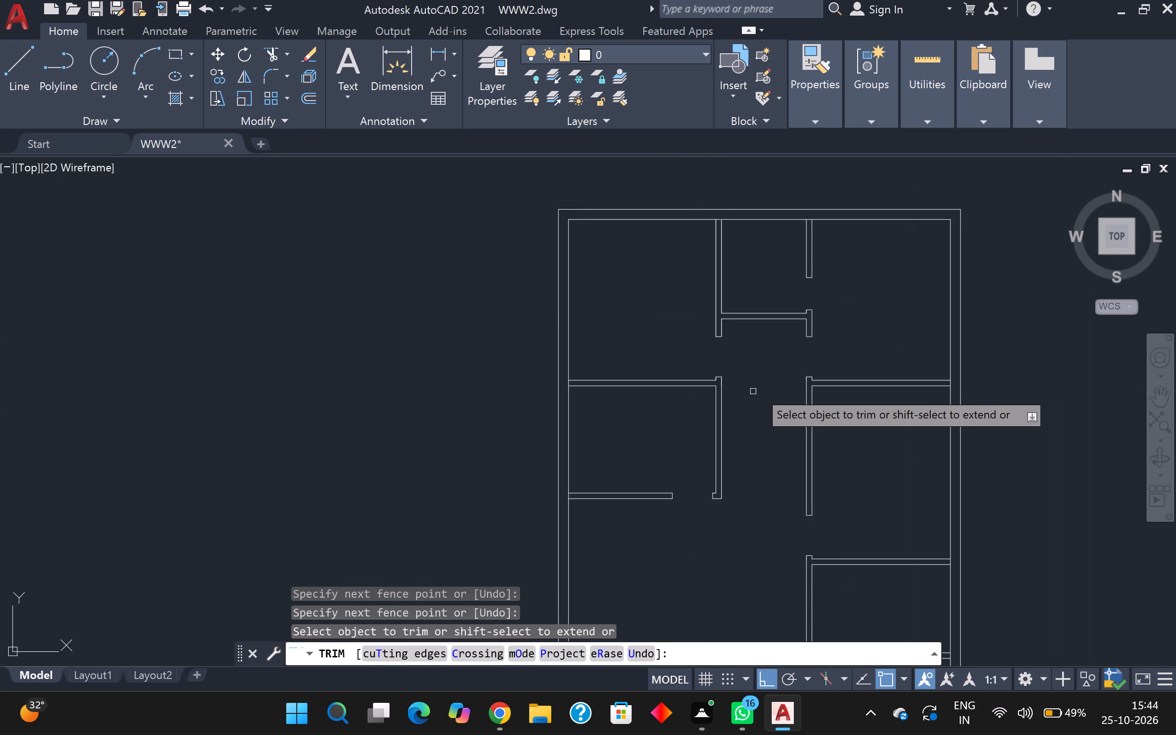
pyautogui.moveTo(829, 365); pyautogui.dragTo(812, 253, button='middle')
pyautogui.scroll(-1, 748, 400)
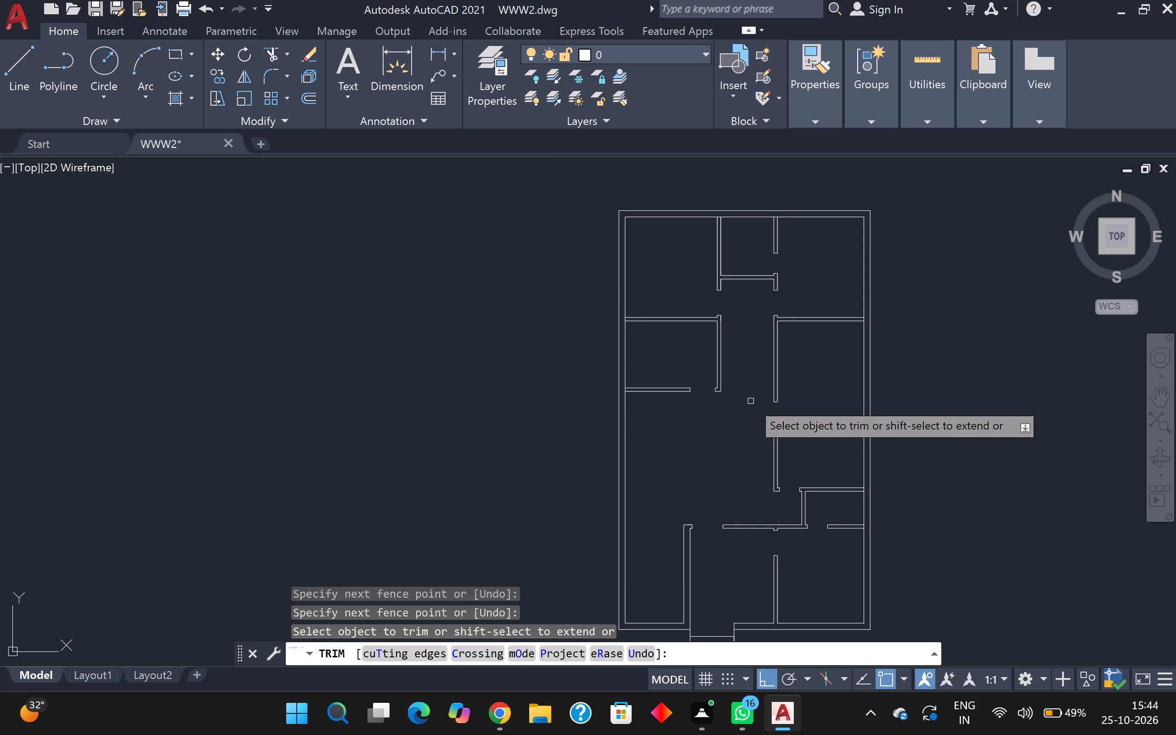
pyautogui.scroll(-1, 789, 381)
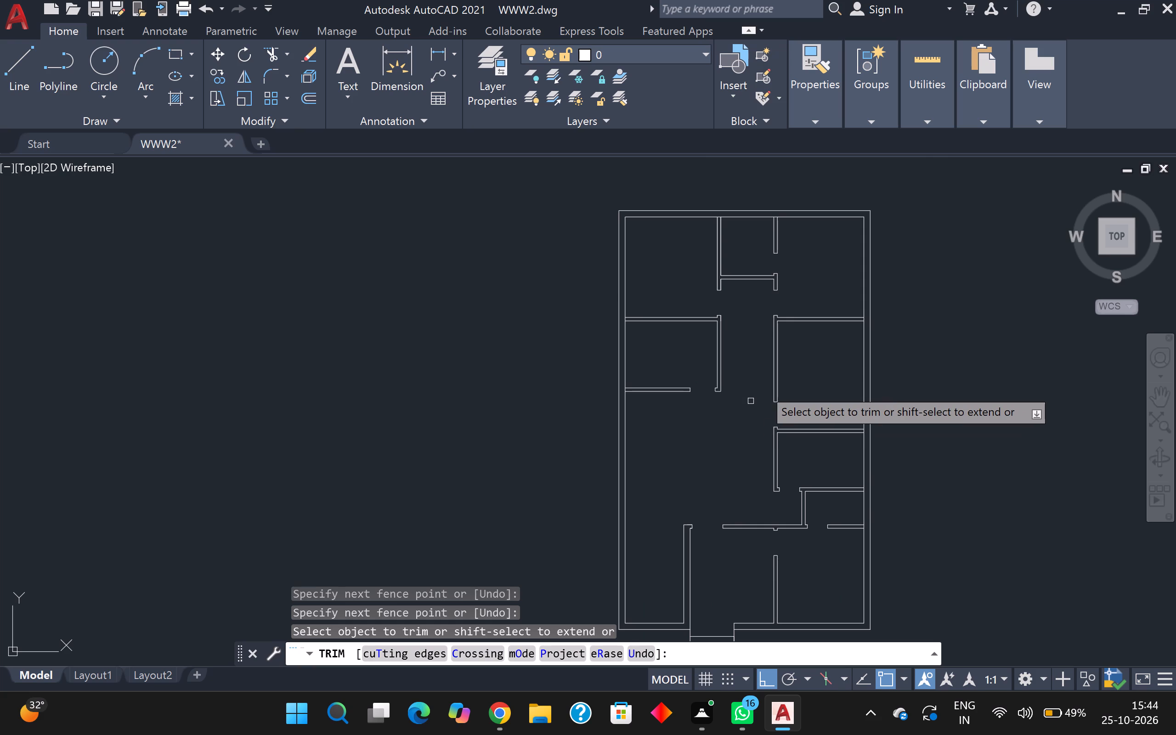
pyautogui.scroll(2, 809, 382)
pyautogui.scroll(-4, 831, 376)
pyautogui.moveTo(876, 372); pyautogui.dragTo(787, 456, button='middle')
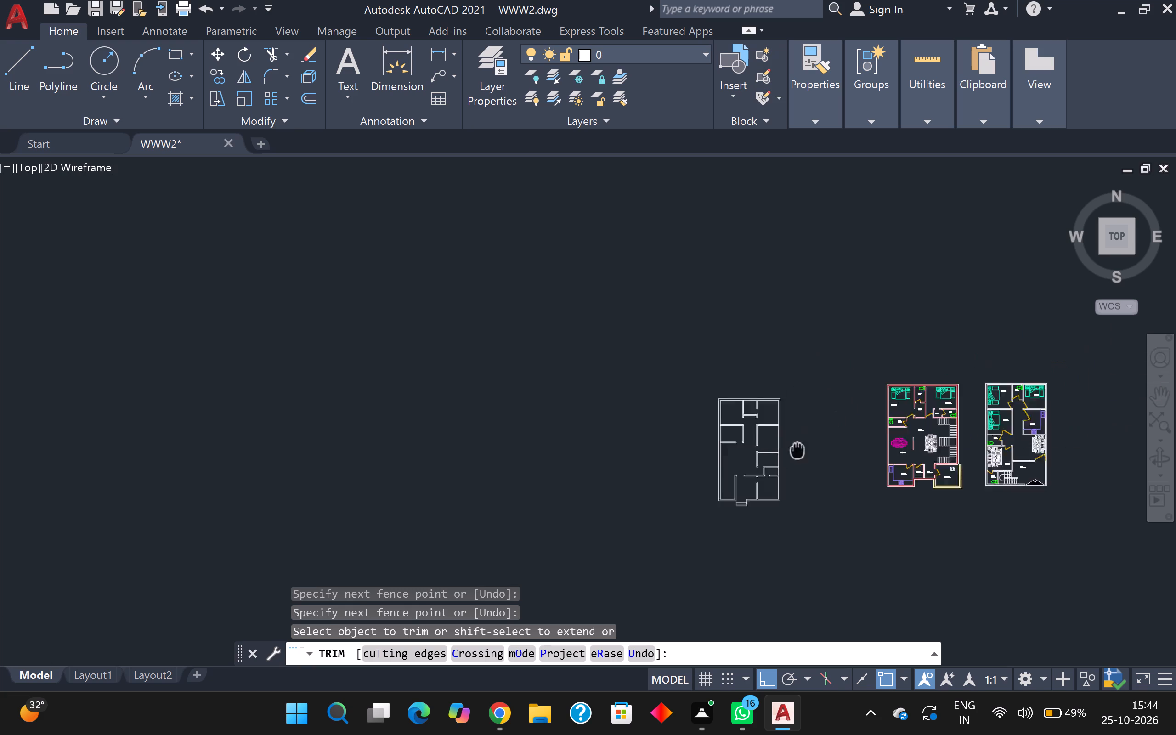
pyautogui.moveTo(787, 456); pyautogui.dragTo(738, 330, button='middle')
# Trim the right exterior wall's inner line between the two lines of the small lower-right room's bottom wall.
pyautogui.scroll(2, 692, 360)
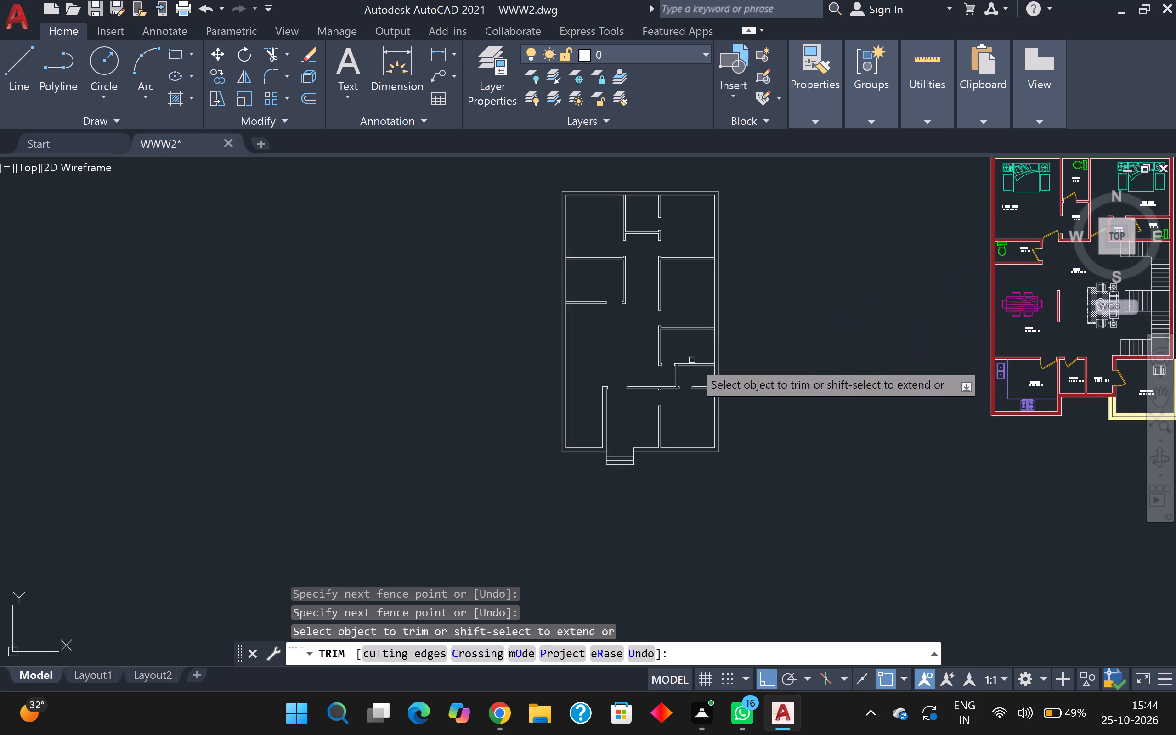
pyautogui.scroll(1, 673, 470)
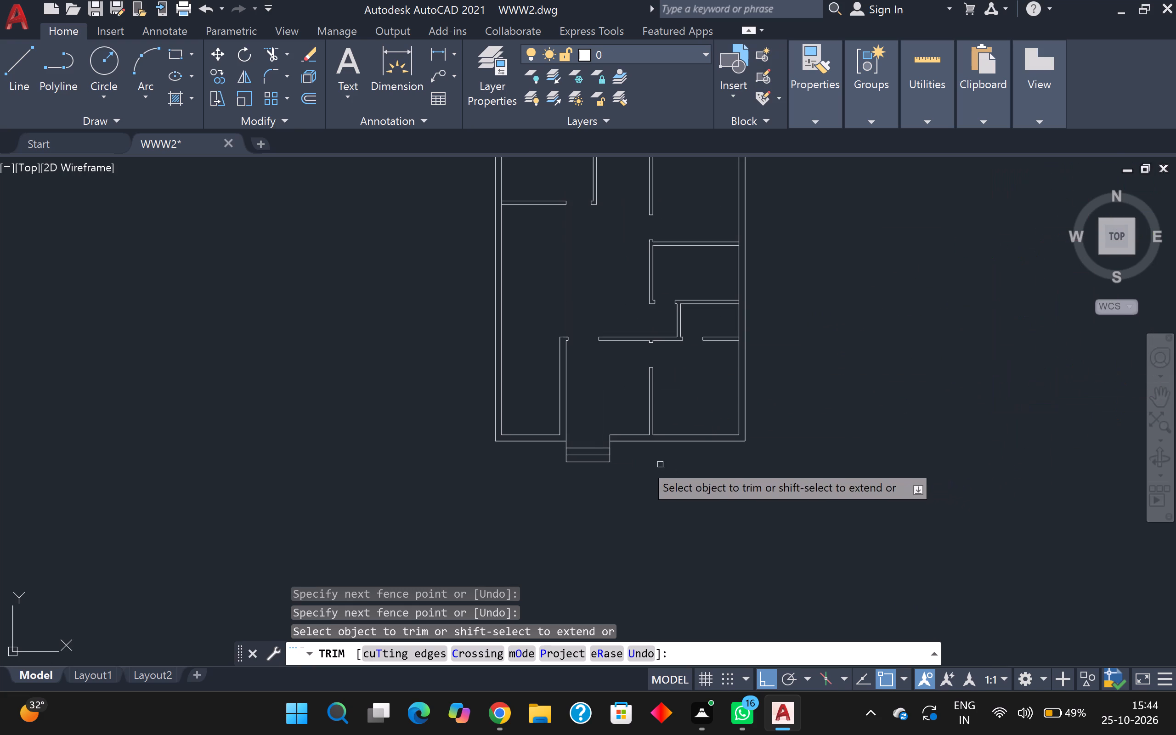
pyautogui.scroll(3, 737, 333)
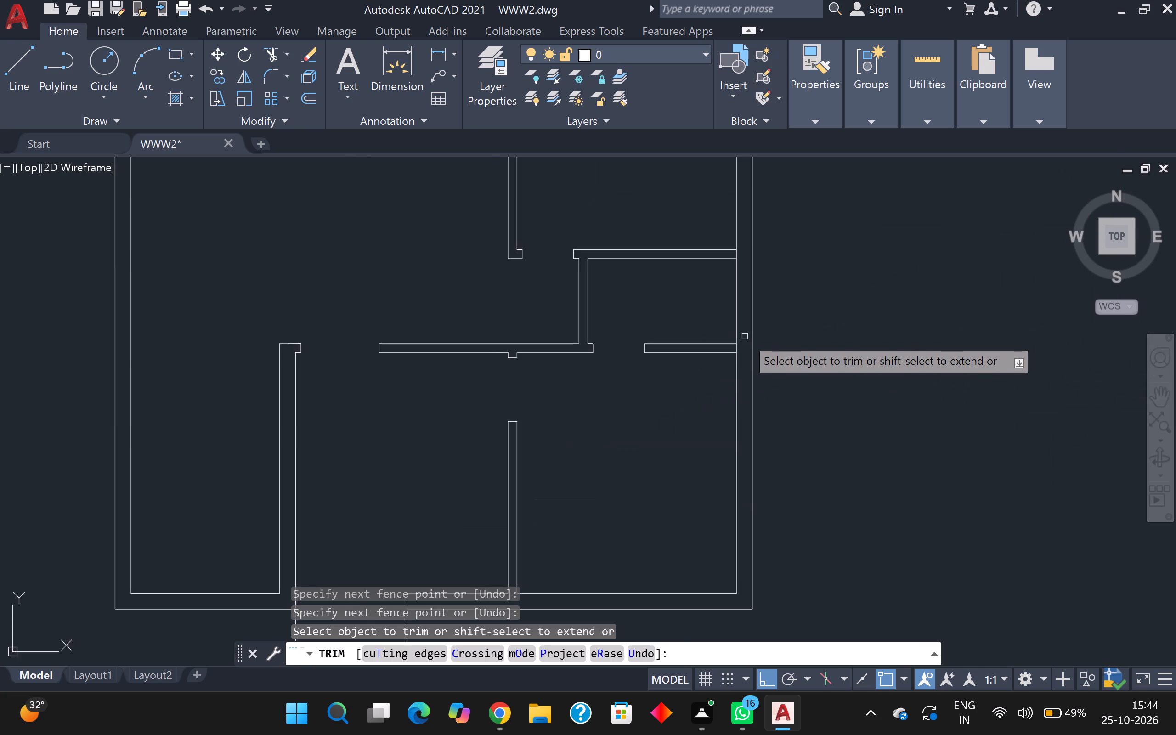
pyautogui.scroll(4, 744, 339)
pyautogui.scroll(2, 703, 383)
pyautogui.click(698, 381)
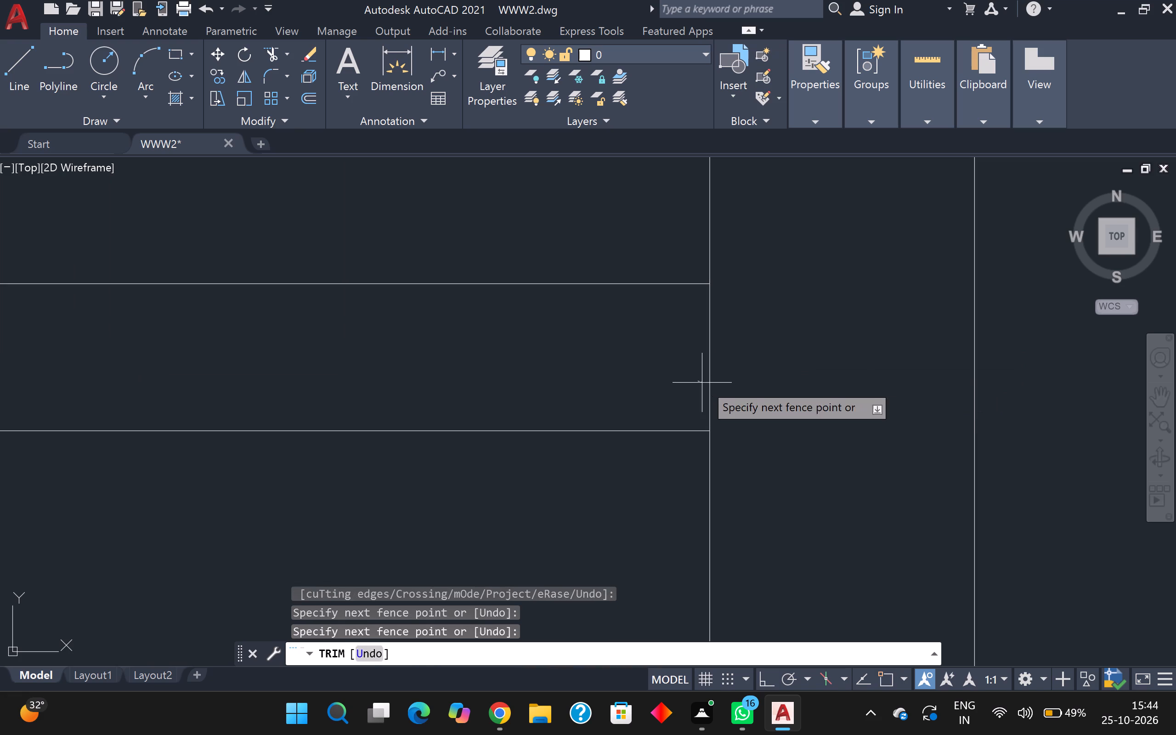
pyautogui.moveTo(719, 380); pyautogui.dragTo(726, 379)
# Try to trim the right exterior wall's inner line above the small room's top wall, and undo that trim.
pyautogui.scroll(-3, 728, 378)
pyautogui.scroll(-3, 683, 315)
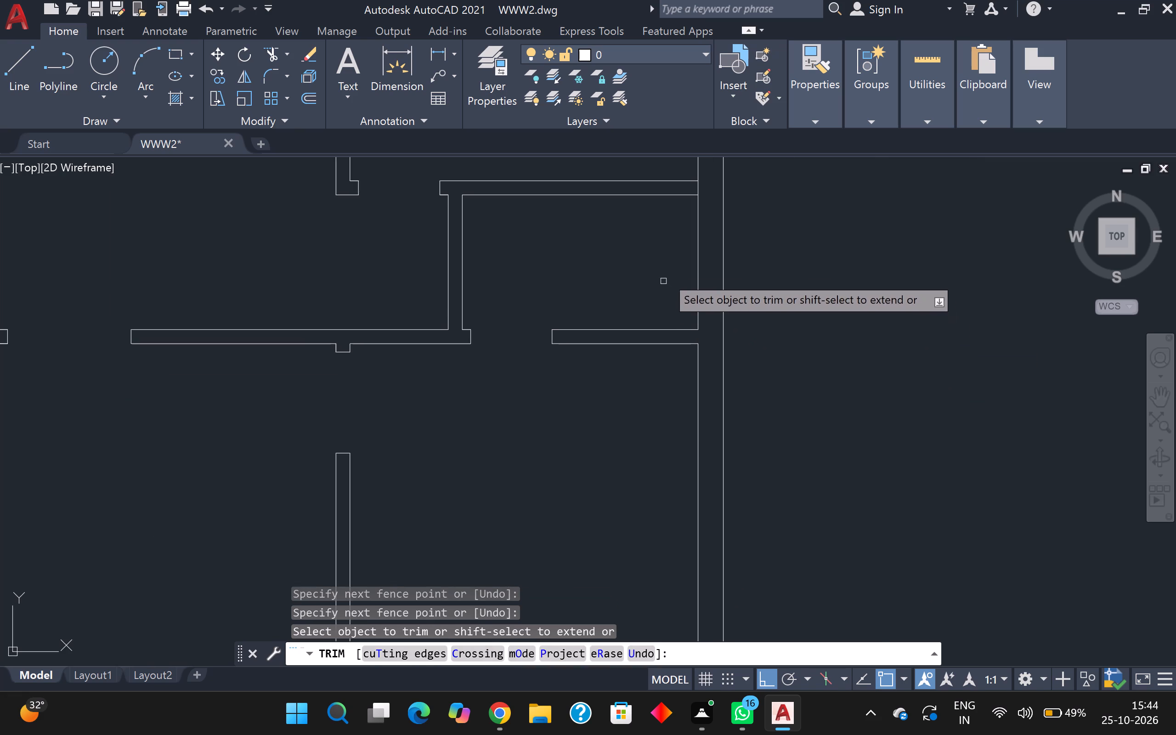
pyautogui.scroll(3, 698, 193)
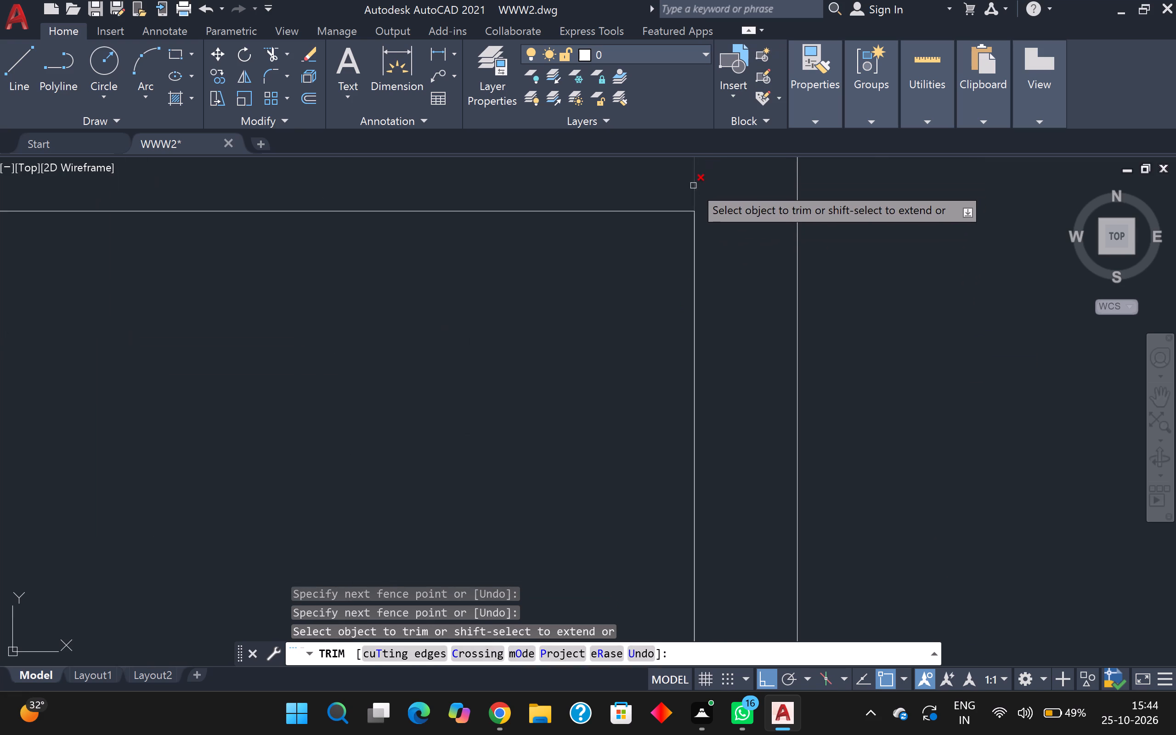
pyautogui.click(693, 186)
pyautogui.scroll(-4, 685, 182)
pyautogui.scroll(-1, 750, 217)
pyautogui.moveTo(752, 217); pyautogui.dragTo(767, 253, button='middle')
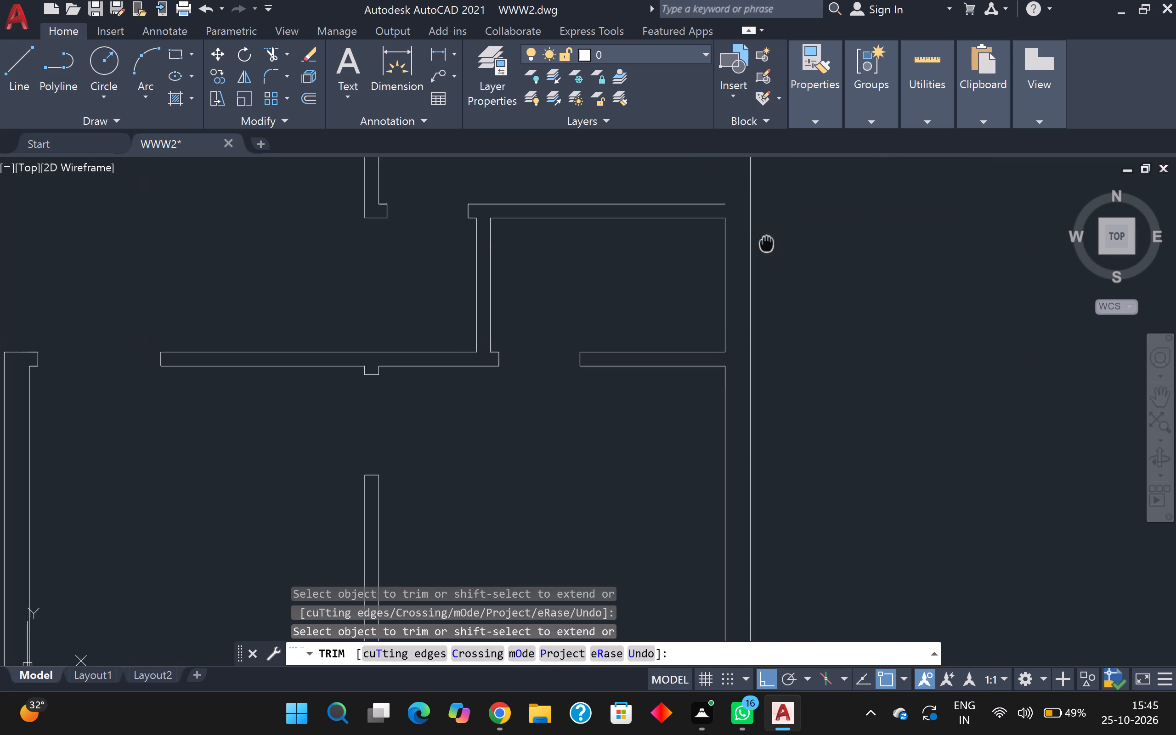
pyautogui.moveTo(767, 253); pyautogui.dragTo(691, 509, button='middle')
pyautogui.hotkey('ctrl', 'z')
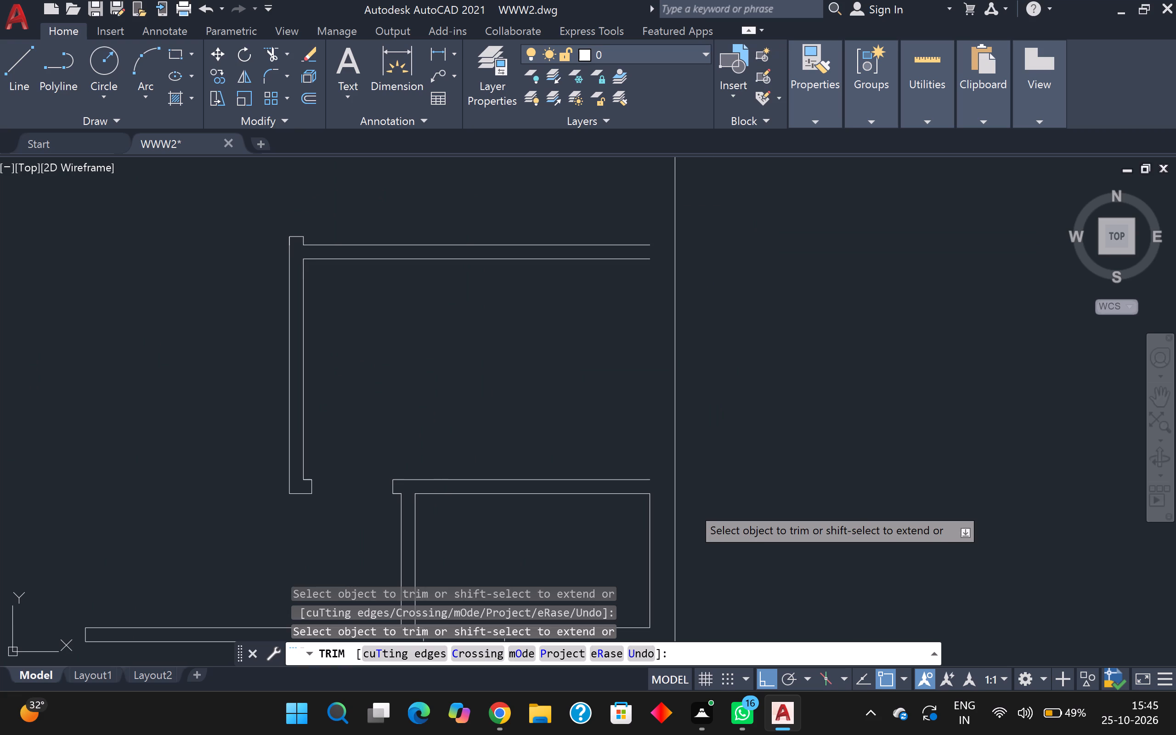
# Restart Trim and remove the right exterior wall's inner line between the two lines of the small room's top wall.
pyautogui.scroll(-6, 743, 402)
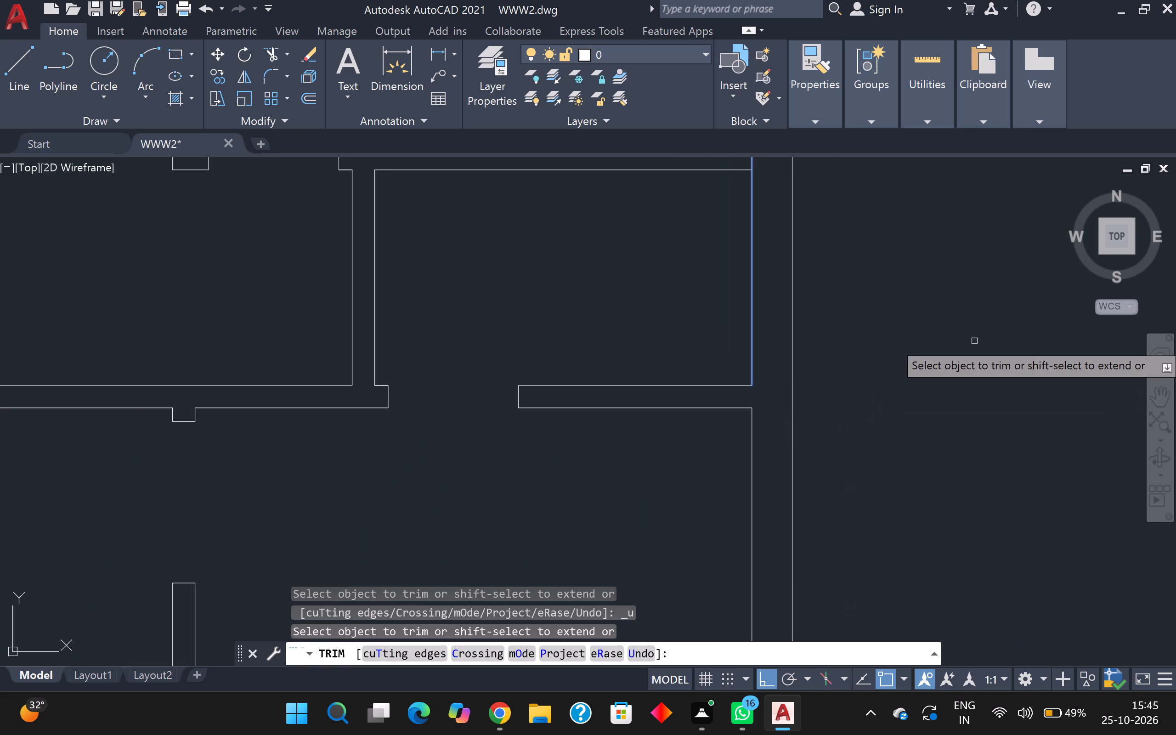
pyautogui.moveTo(875, 365); pyautogui.dragTo(848, 487, button='middle')
pyautogui.press('Escape')
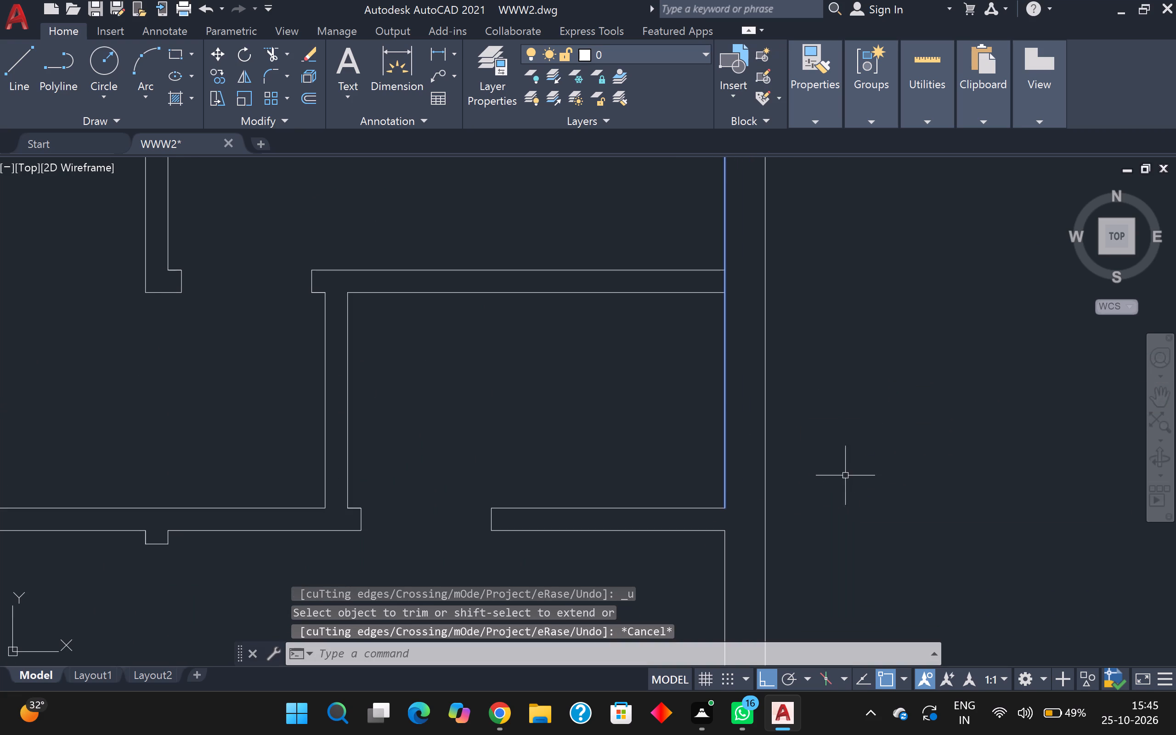
pyautogui.press('Escape')
pyautogui.scroll(3, 728, 289)
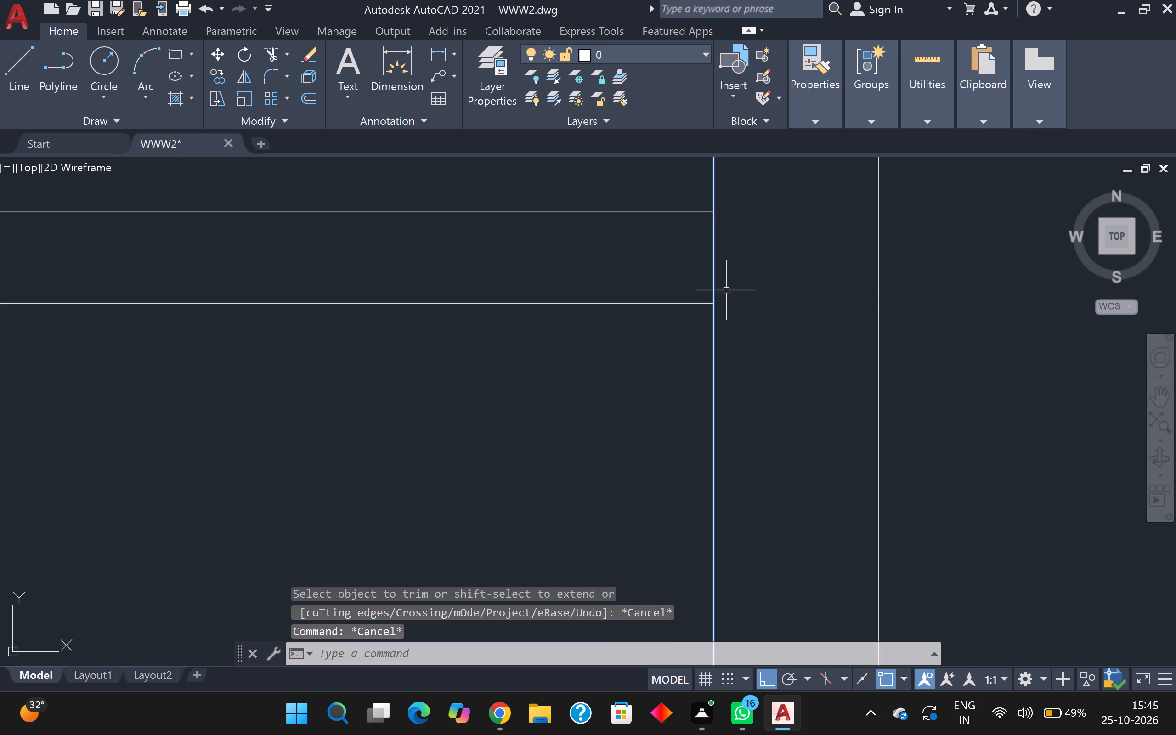
pyautogui.click(271, 48)
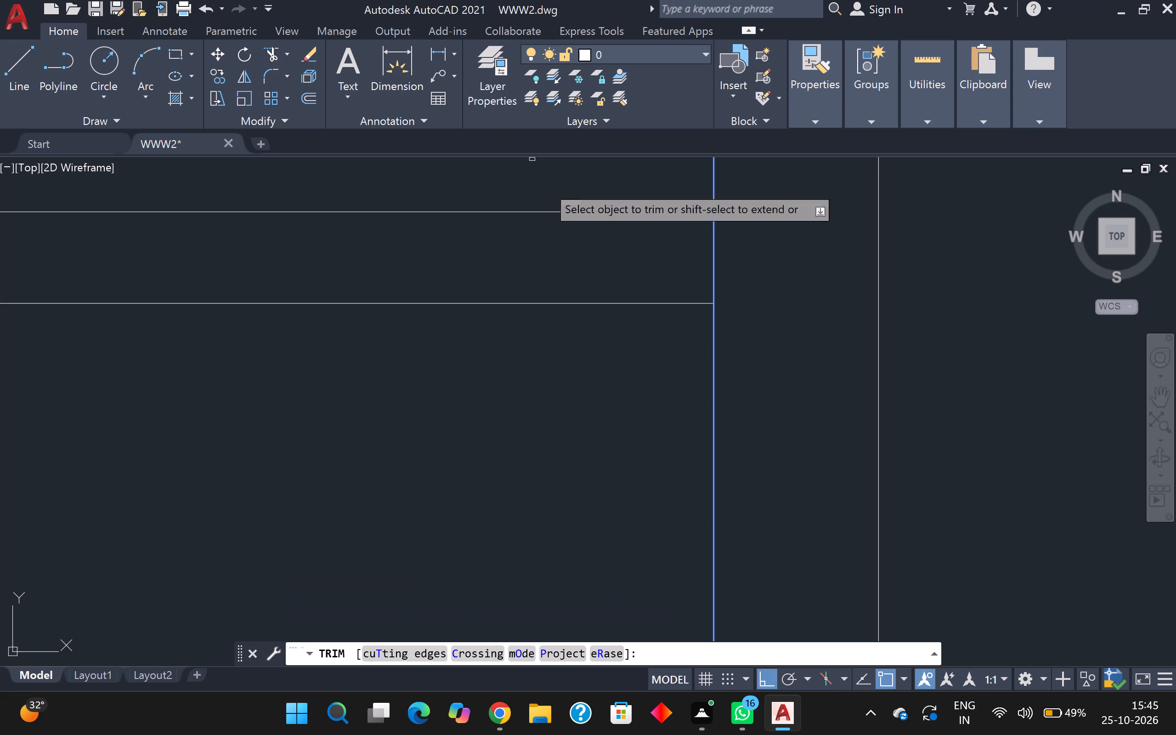
pyautogui.moveTo(563, 238); pyautogui.dragTo(805, 244)
# Trim the right exterior wall's inner line between the two lines of the top wall of the room directly above the small room.
pyautogui.scroll(-2, 775, 236)
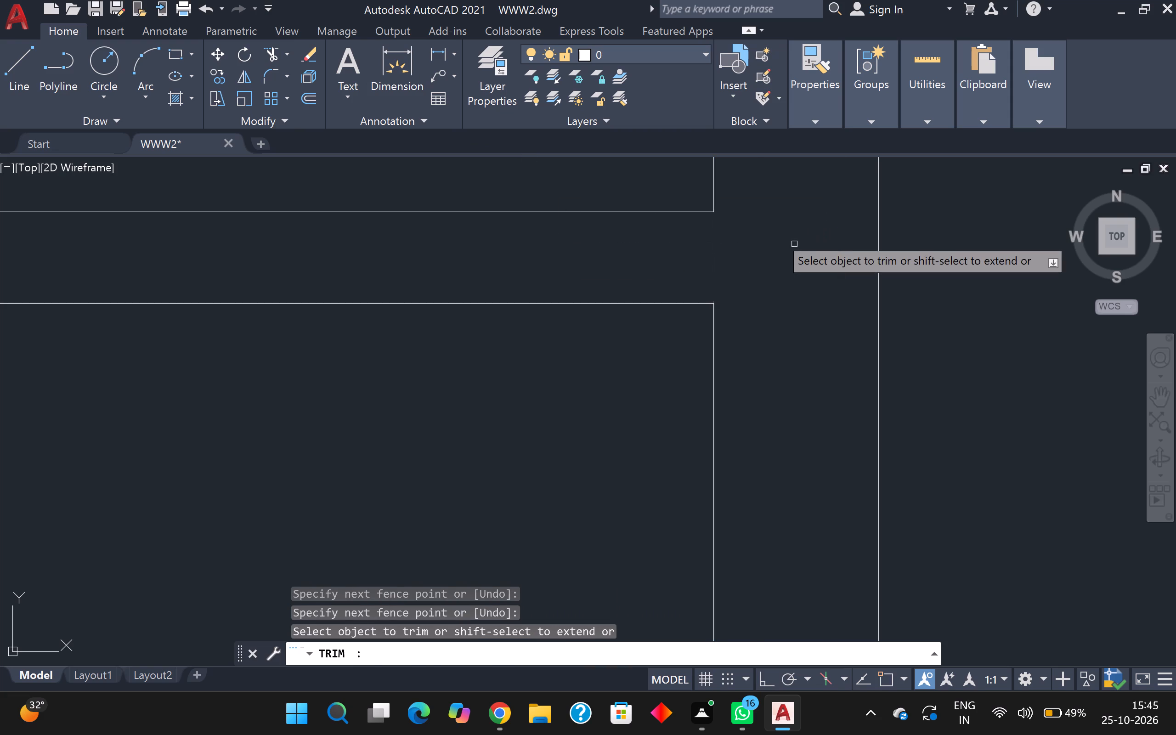
pyautogui.scroll(-2, 775, 236)
pyautogui.moveTo(826, 228); pyautogui.dragTo(722, 461, button='middle')
pyautogui.scroll(-3, 712, 371)
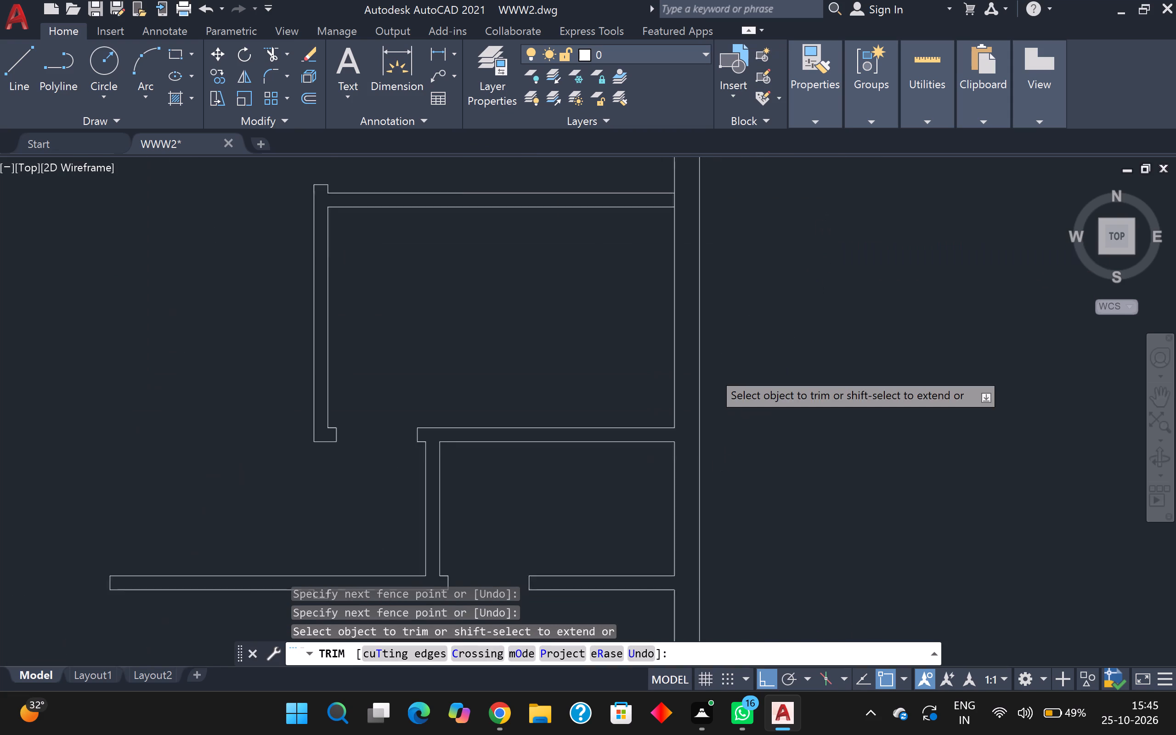
pyautogui.scroll(5, 677, 277)
pyautogui.moveTo(676, 262); pyautogui.dragTo(628, 364, button='middle')
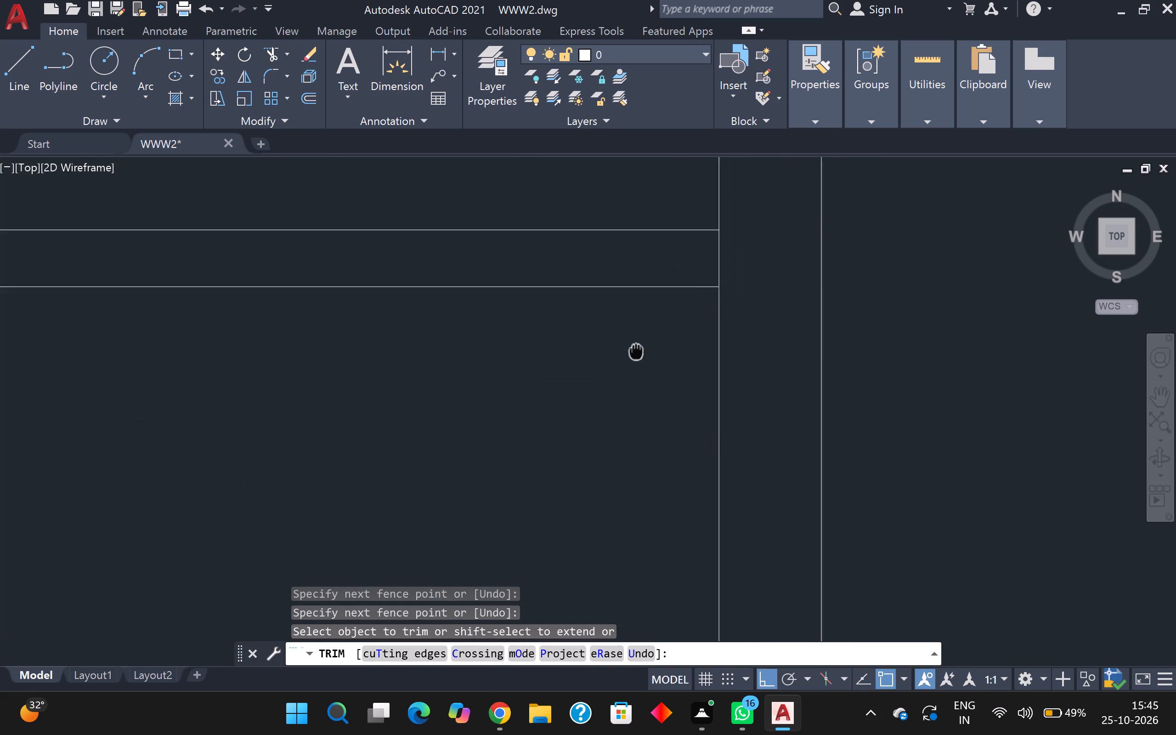
pyautogui.moveTo(628, 364); pyautogui.dragTo(592, 455, button='middle')
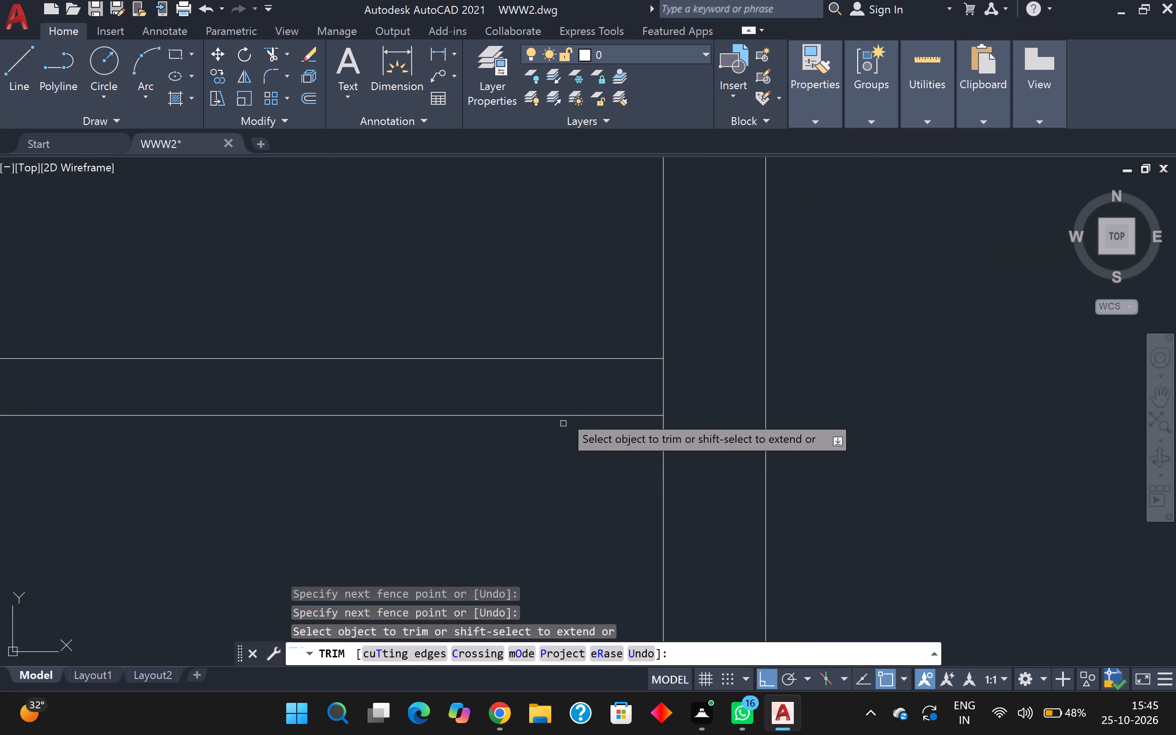
pyautogui.scroll(2, 581, 387)
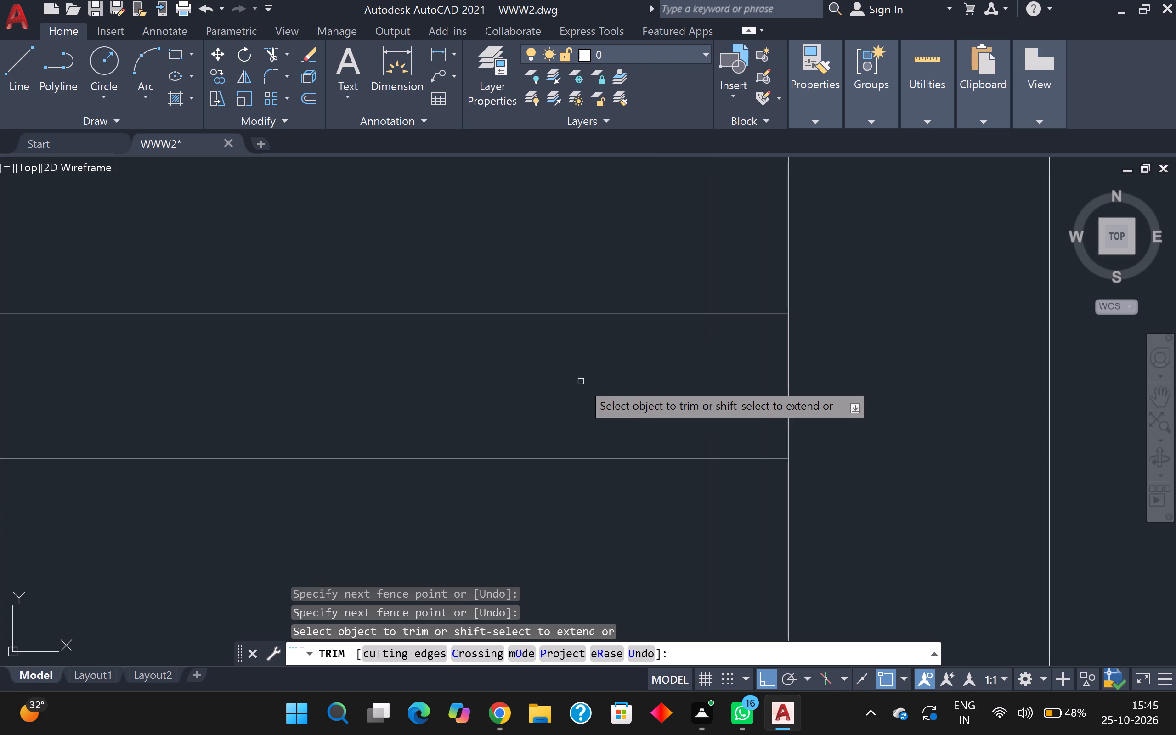
pyautogui.click(581, 381)
pyautogui.click(811, 389)
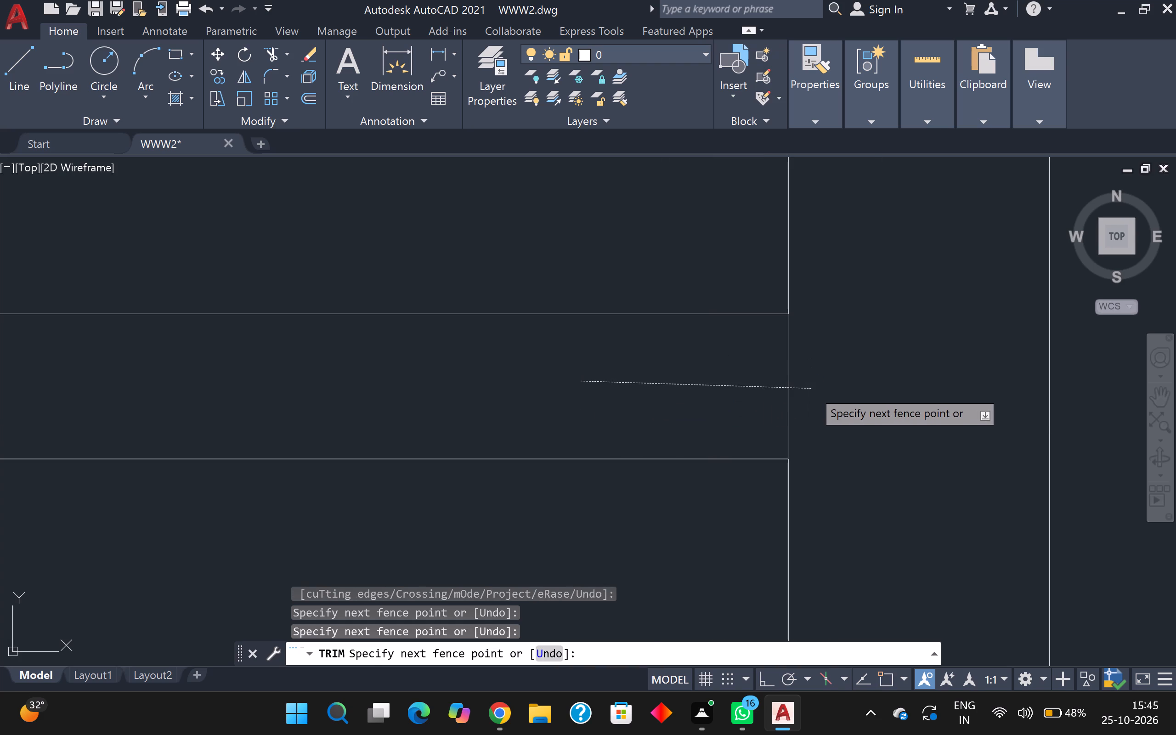
# Trim the right exterior wall's inner line between the two lines of the upper-right room's bottom wall.
pyautogui.scroll(-5, 796, 384)
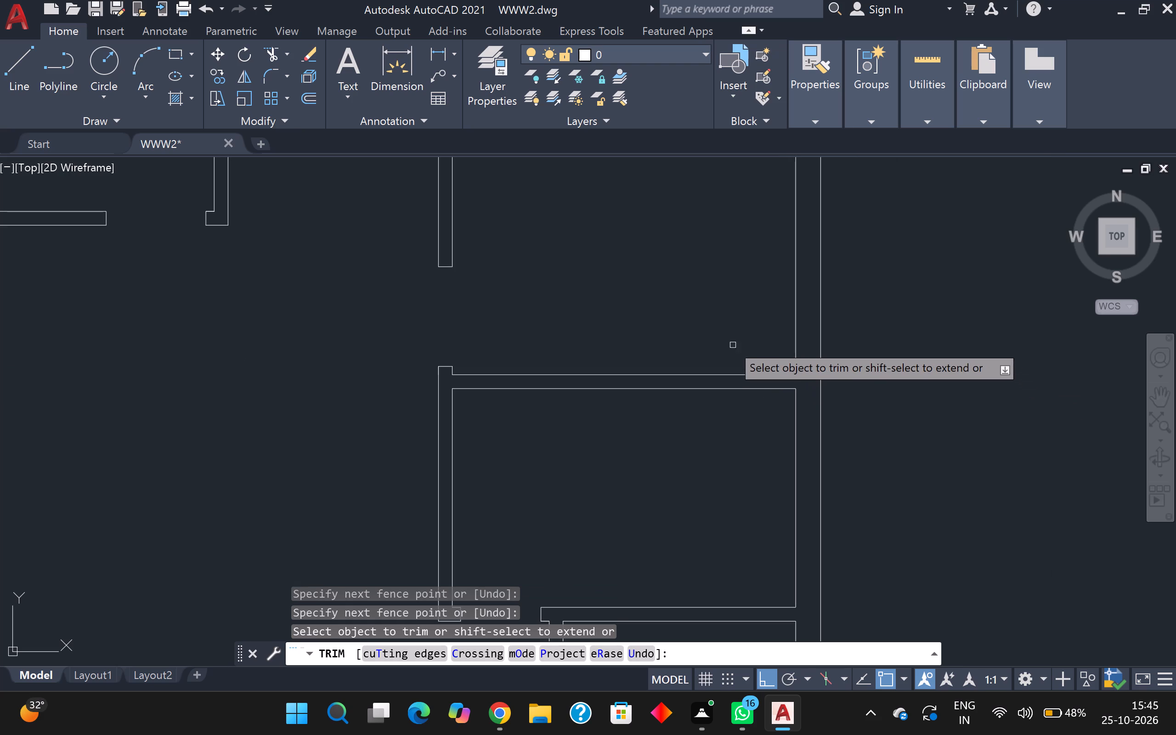
pyautogui.moveTo(718, 332); pyautogui.dragTo(687, 644, button='middle')
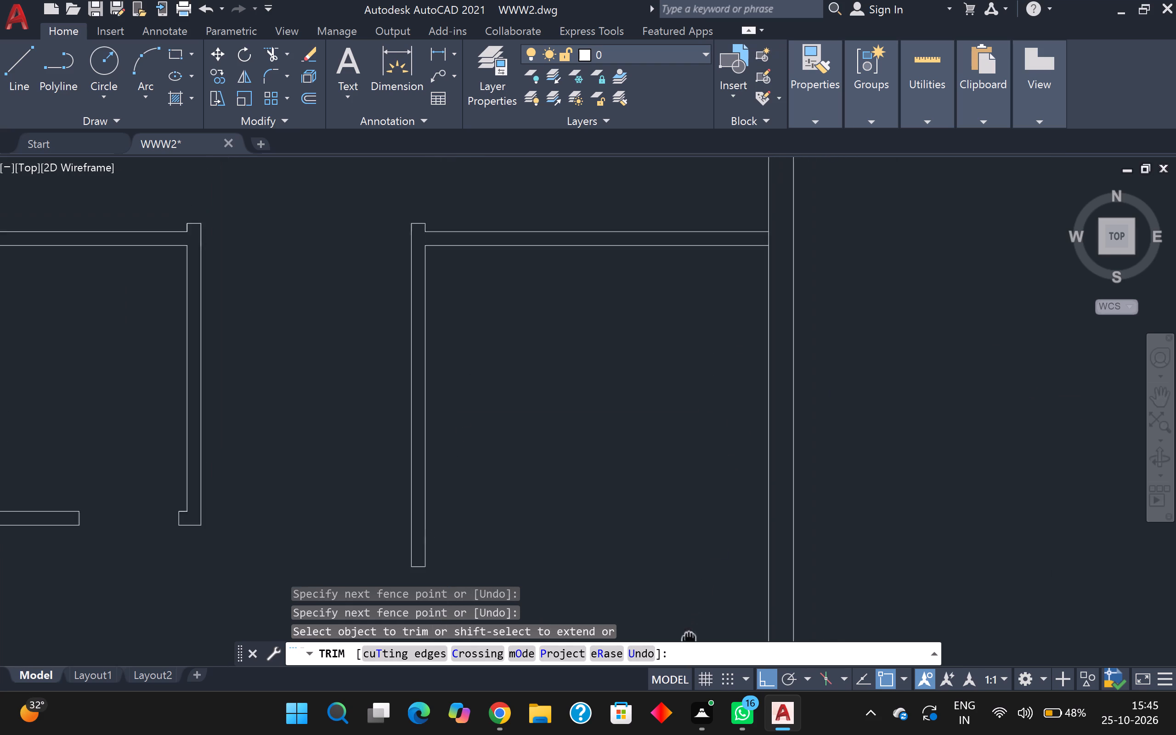
pyautogui.moveTo(687, 644); pyautogui.dragTo(669, 706, button='middle')
pyautogui.scroll(5, 744, 330)
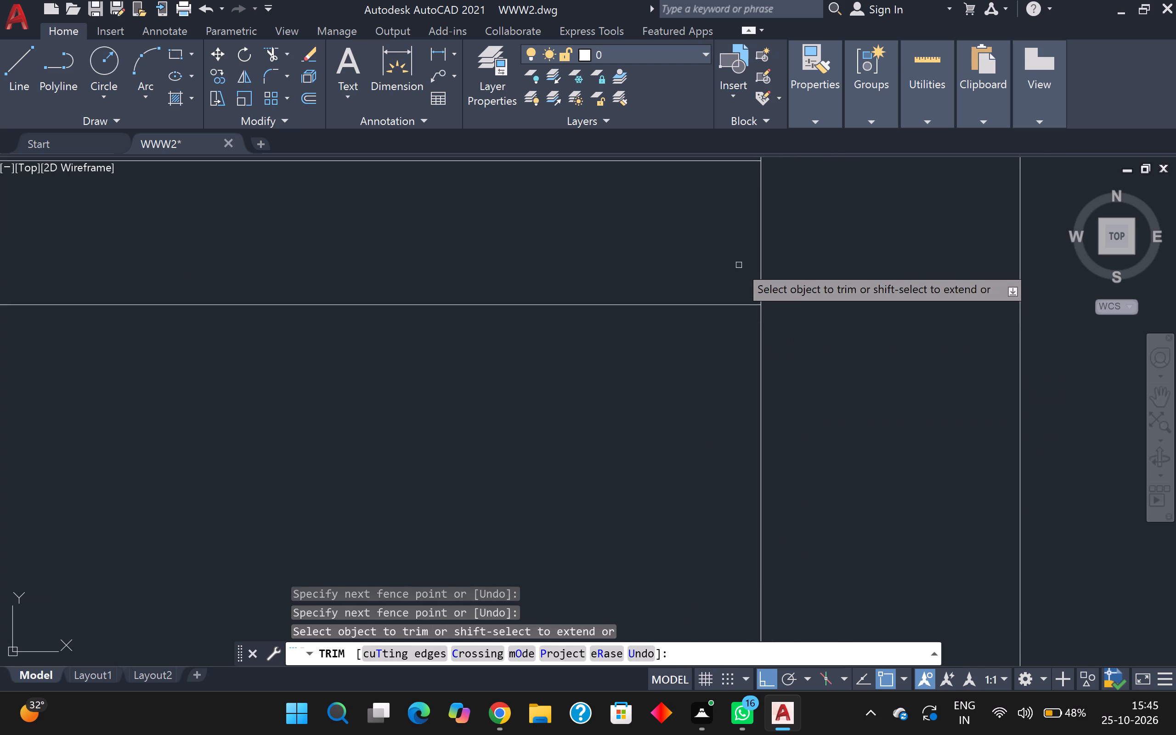
pyautogui.click(738, 265)
pyautogui.click(779, 255)
# Trim the top exterior wall's inner line where the two side partitions of the upper middle room meet it.
pyautogui.scroll(-3, 782, 257)
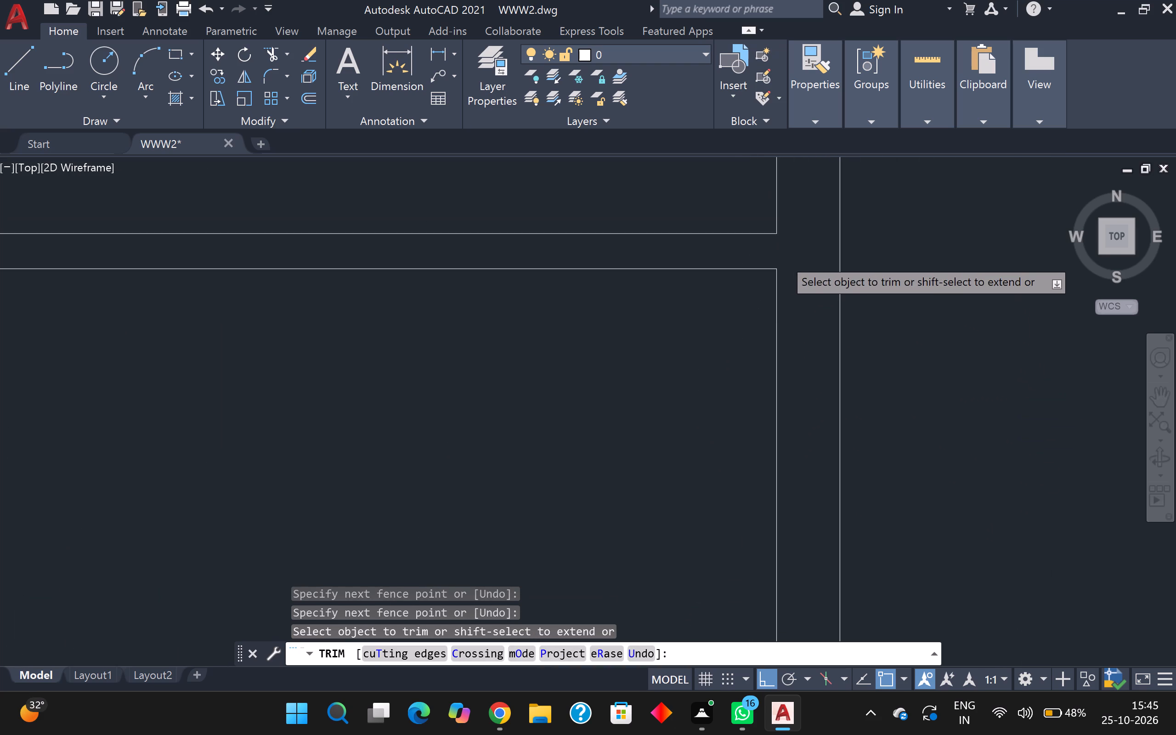
pyautogui.scroll(-2, 661, 342)
pyautogui.moveTo(661, 342); pyautogui.dragTo(660, 516, button='middle')
pyautogui.scroll(-1, 661, 342)
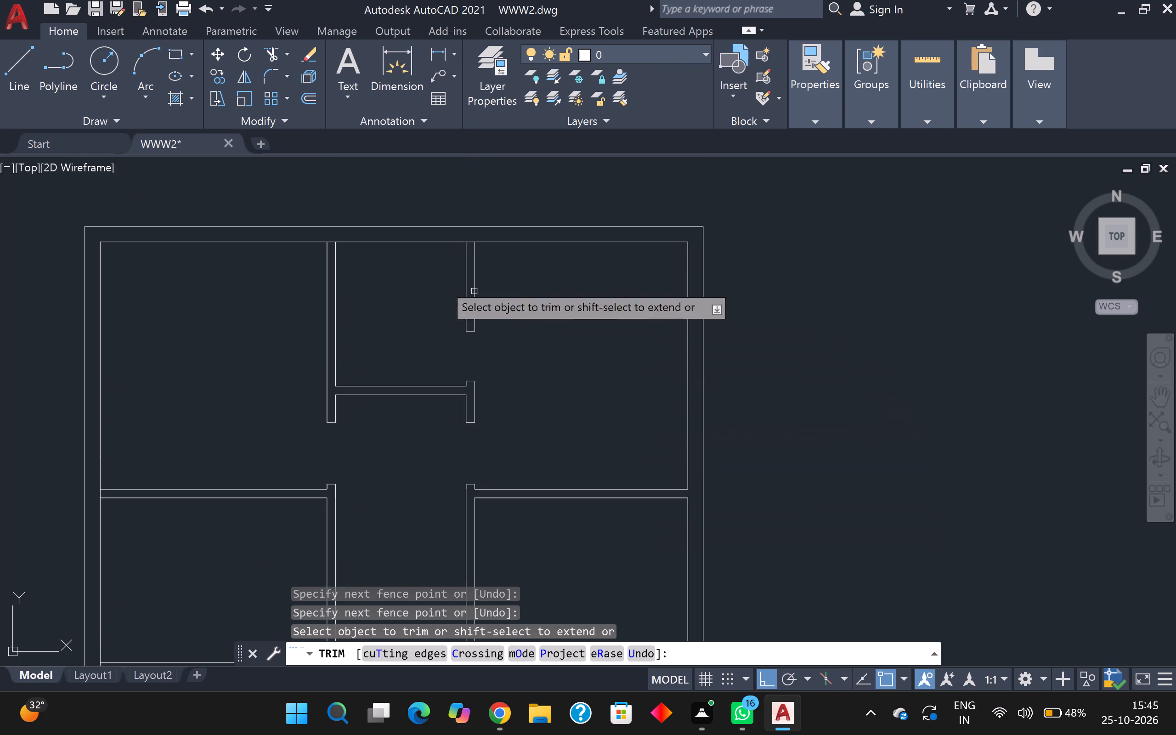
pyautogui.scroll(4, 498, 238)
pyautogui.scroll(3, 395, 263)
pyautogui.scroll(2, 430, 249)
pyautogui.click(505, 241)
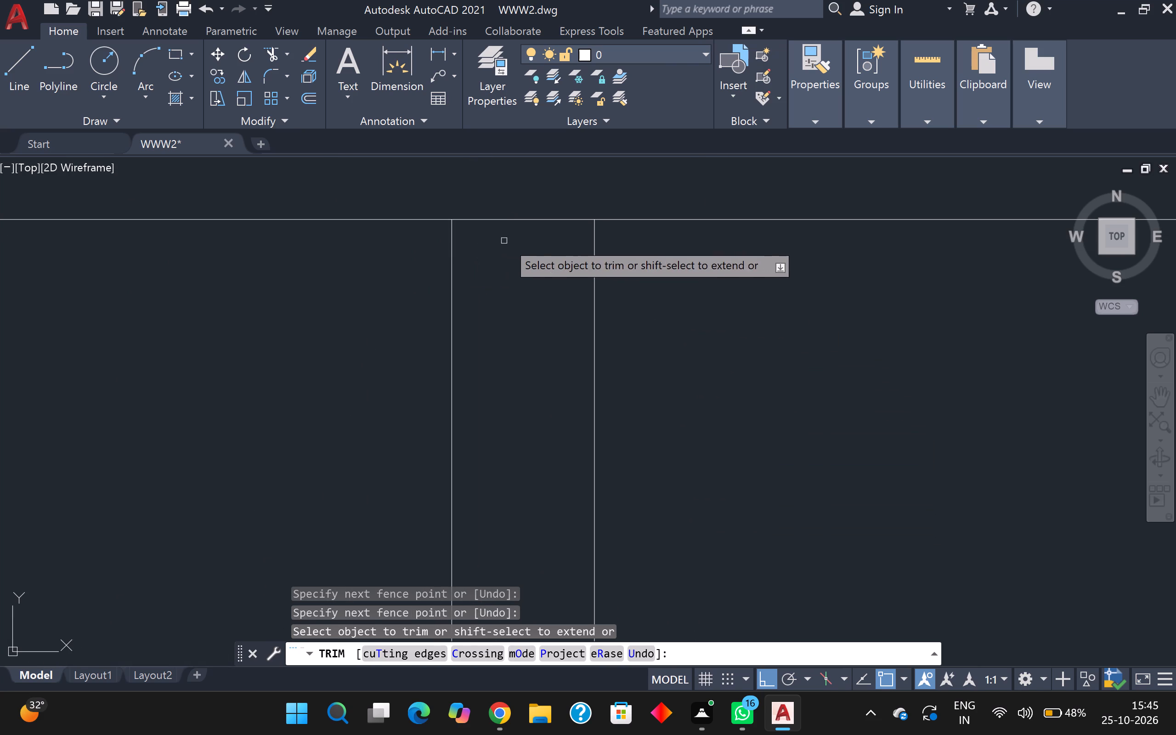
pyautogui.click(517, 204)
pyautogui.scroll(-4, 514, 210)
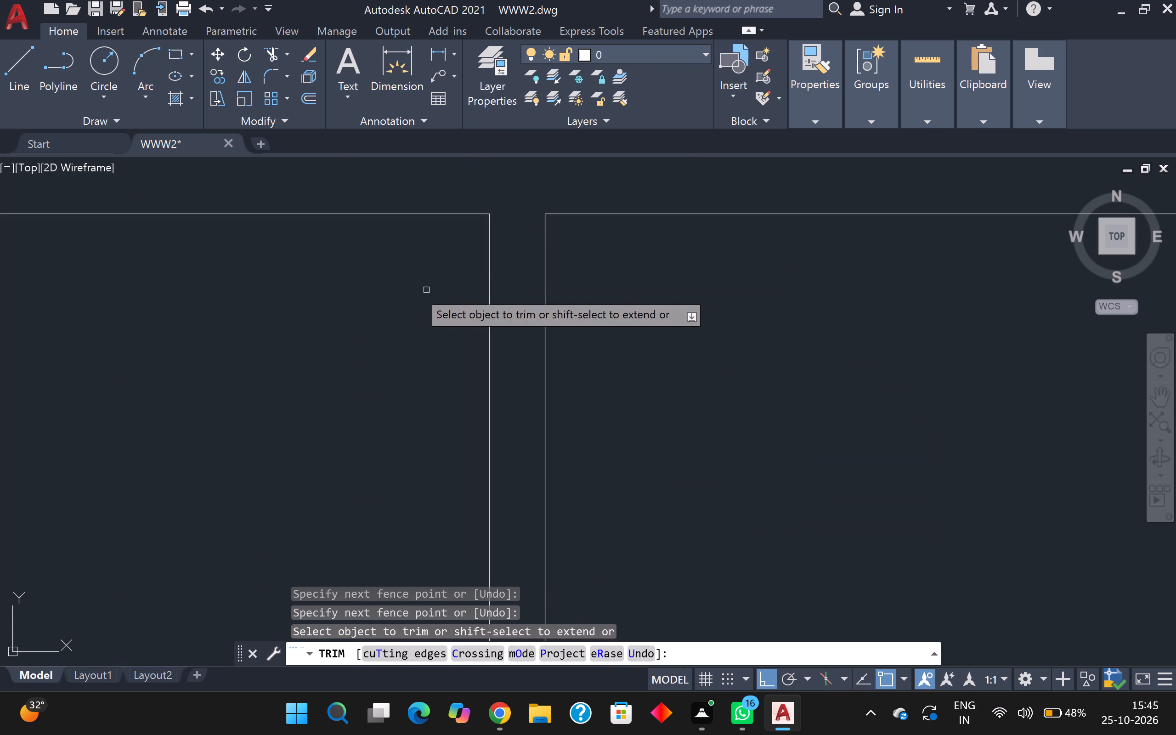
pyautogui.moveTo(426, 293); pyautogui.dragTo(1041, 302, button='middle')
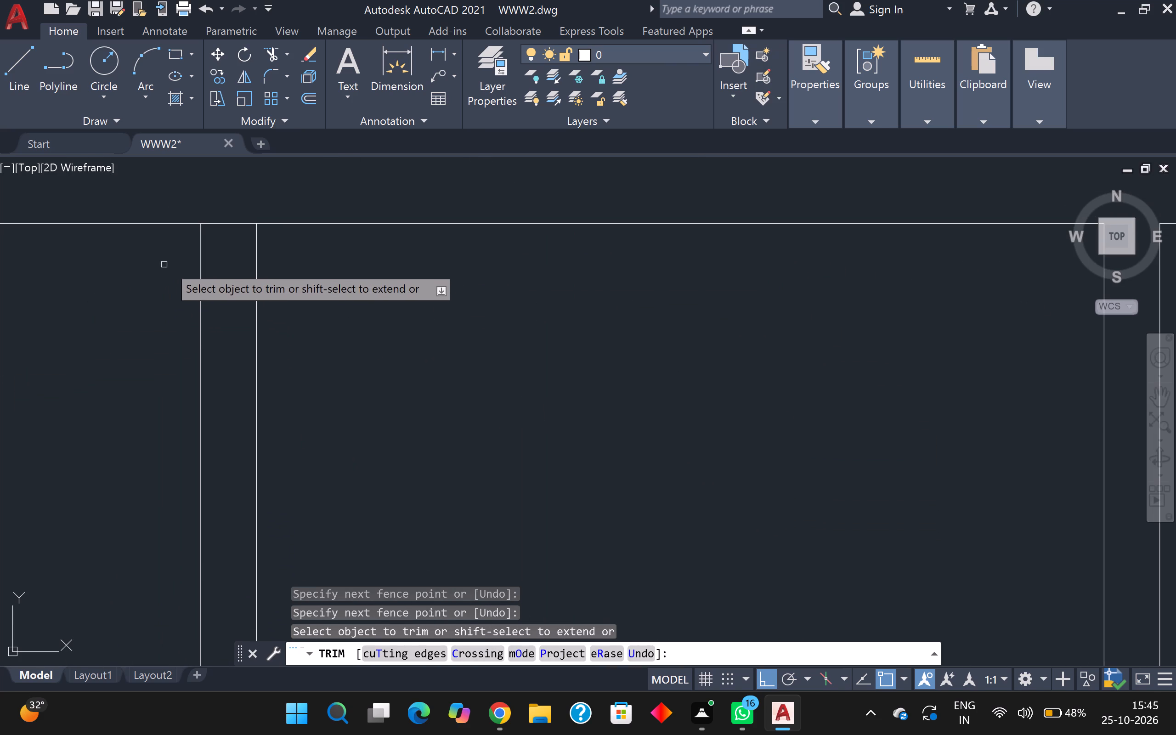
pyautogui.click(229, 255)
pyautogui.click(236, 204)
# Trim the left exterior wall's inner line between the two lines of the upper-left room's bottom wall.
pyautogui.scroll(-4, 236, 205)
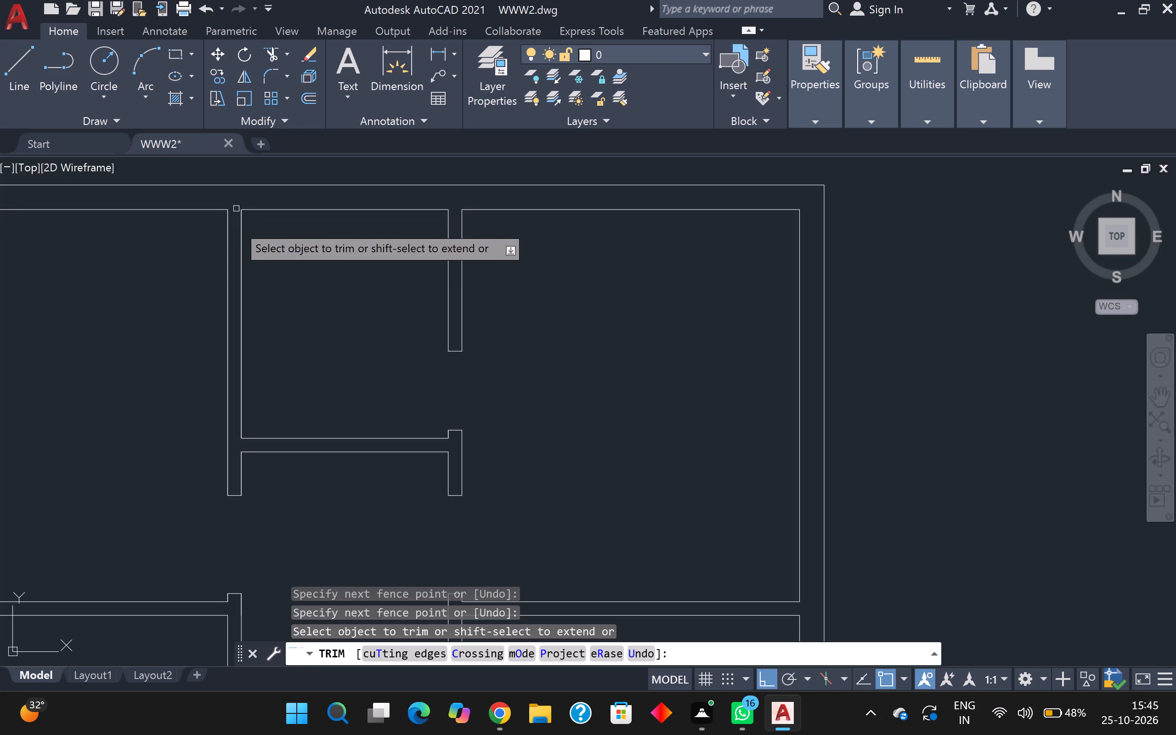
pyautogui.scroll(-2, 112, 392)
pyautogui.moveTo(119, 379); pyautogui.dragTo(408, 324, button='middle')
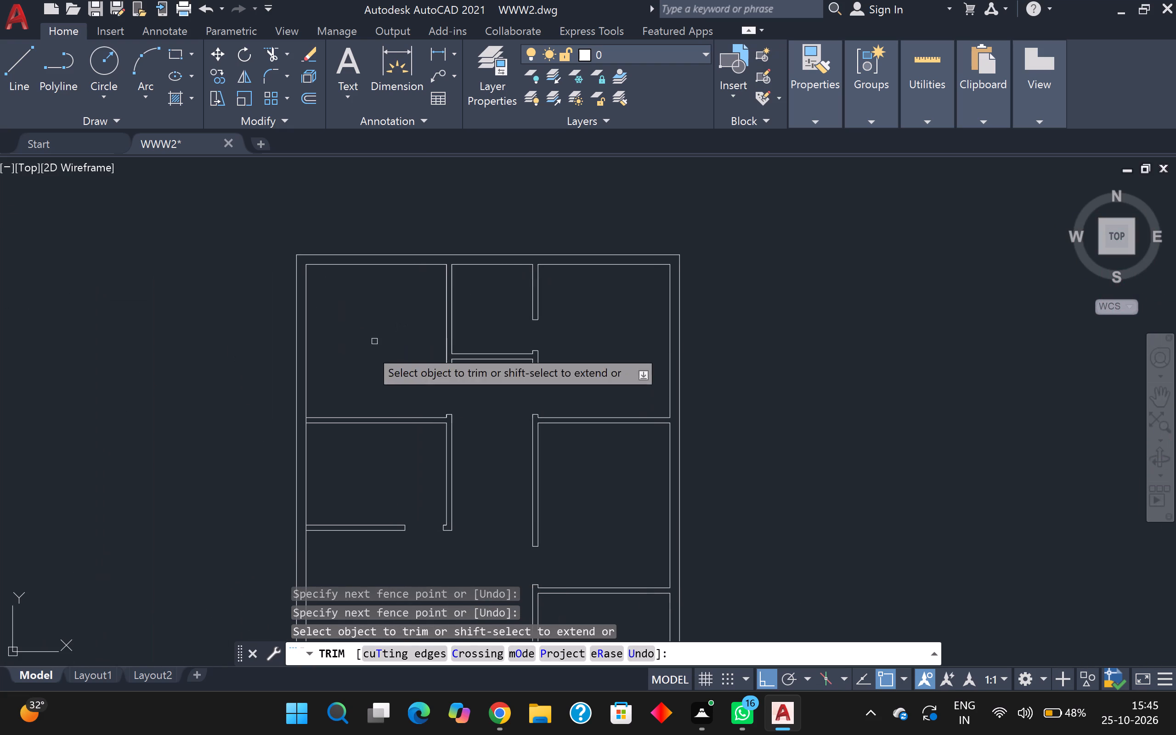
pyautogui.scroll(3, 294, 464)
pyautogui.scroll(3, 407, 323)
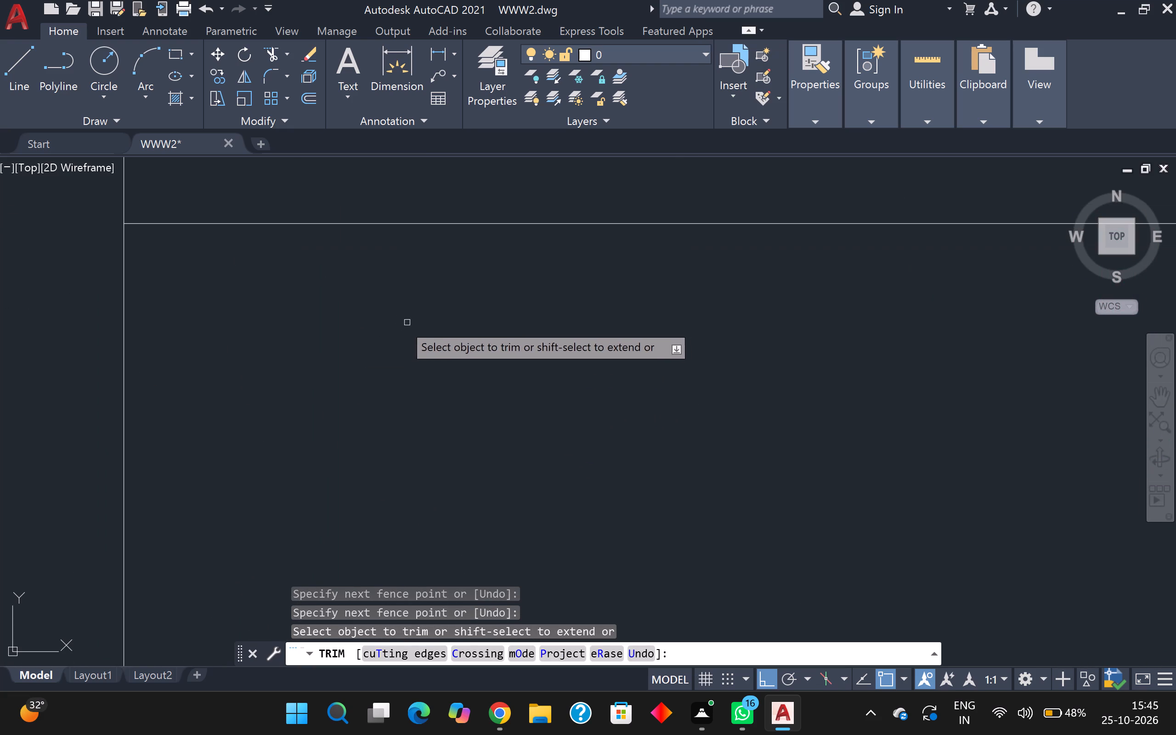
pyautogui.moveTo(216, 288); pyautogui.dragTo(474, 477, button='middle')
pyautogui.moveTo(336, 378); pyautogui.dragTo(340, 377)
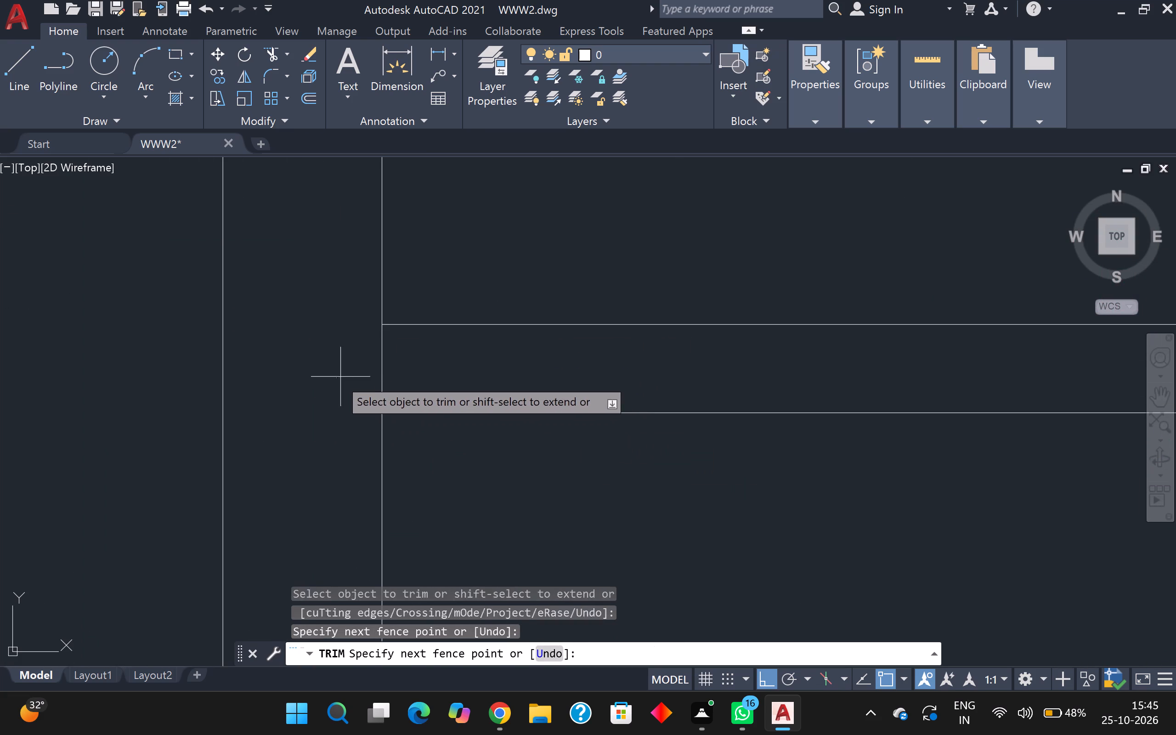
pyautogui.moveTo(422, 372); pyautogui.dragTo(427, 372)
# Trim the left exterior wall's inner line between the two lines of the middle-left room's bottom wall.
pyautogui.scroll(-6, 430, 373)
pyautogui.moveTo(471, 418); pyautogui.dragTo(483, 293, button='middle')
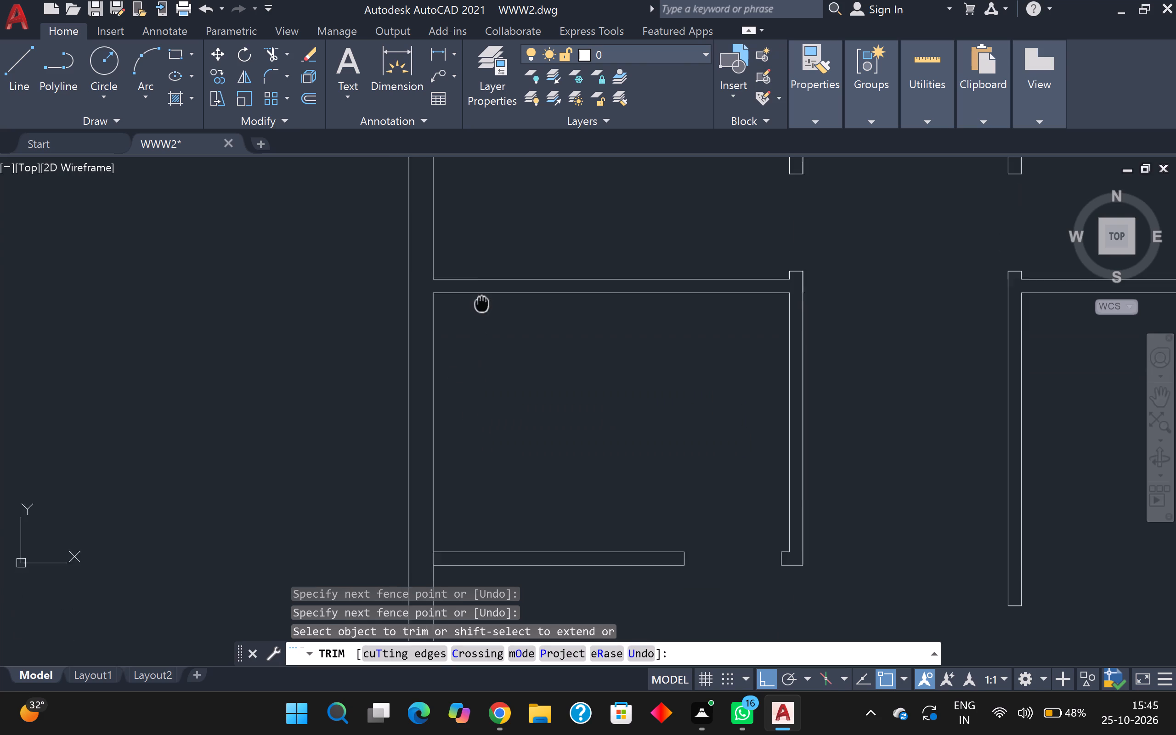
pyautogui.moveTo(483, 293); pyautogui.dragTo(479, 233, button='middle')
pyautogui.scroll(5, 465, 471)
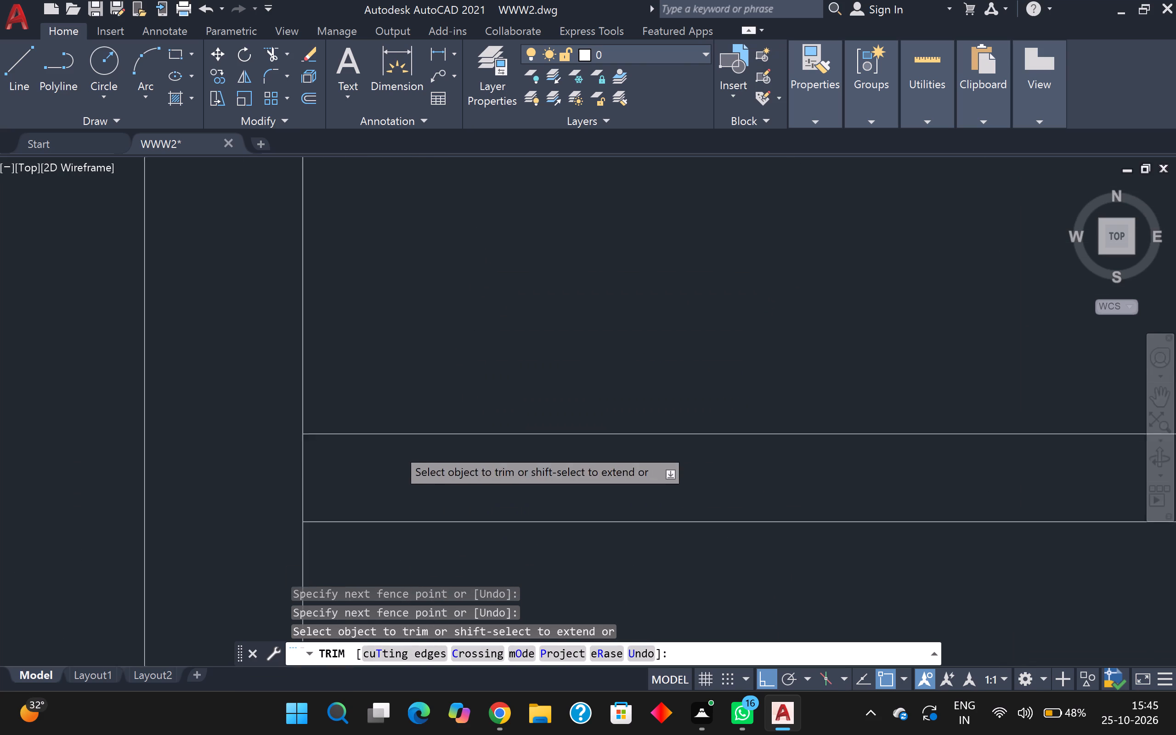
pyautogui.click(269, 506)
pyautogui.click(209, 506)
# Examine the lower part of the plan around the entrance steps for remaining untrimmed junctions, and leave Trim.
pyautogui.scroll(-6, 248, 499)
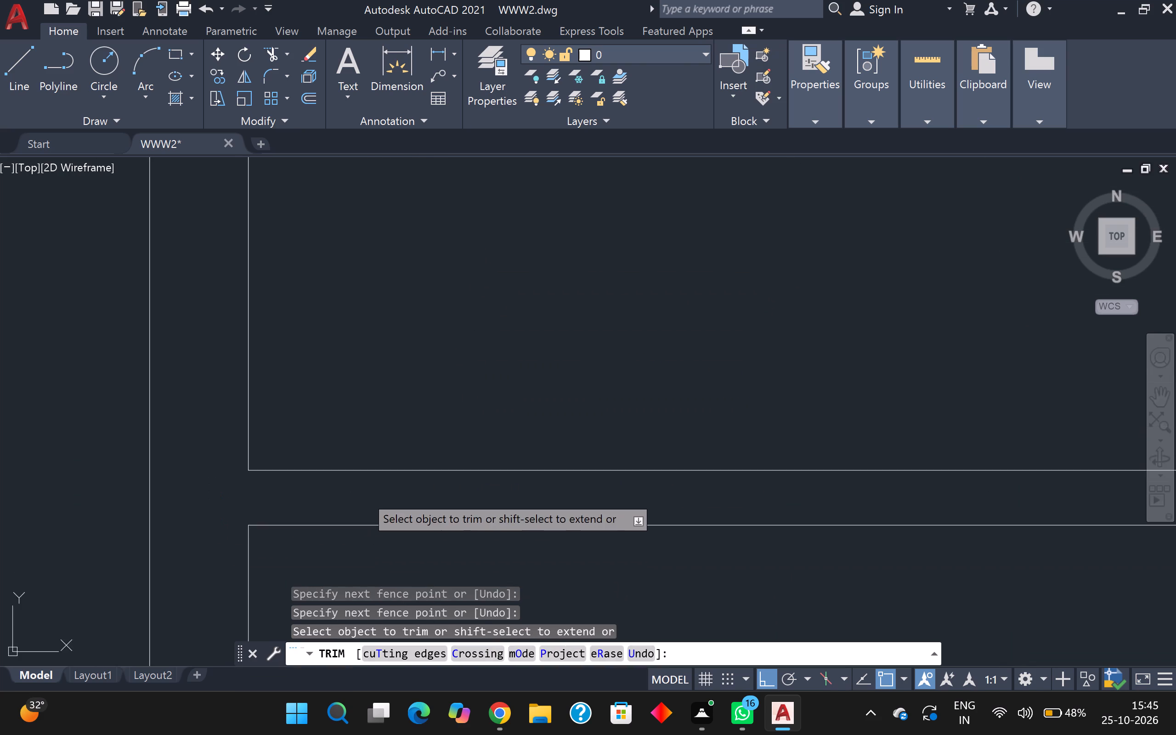
pyautogui.scroll(-1, 364, 494)
pyautogui.scroll(-1, 405, 533)
pyautogui.moveTo(419, 531); pyautogui.dragTo(431, 392, button='middle')
pyautogui.scroll(-3, 431, 384)
pyautogui.moveTo(450, 479); pyautogui.dragTo(476, 313, button='middle')
pyautogui.scroll(2, 492, 413)
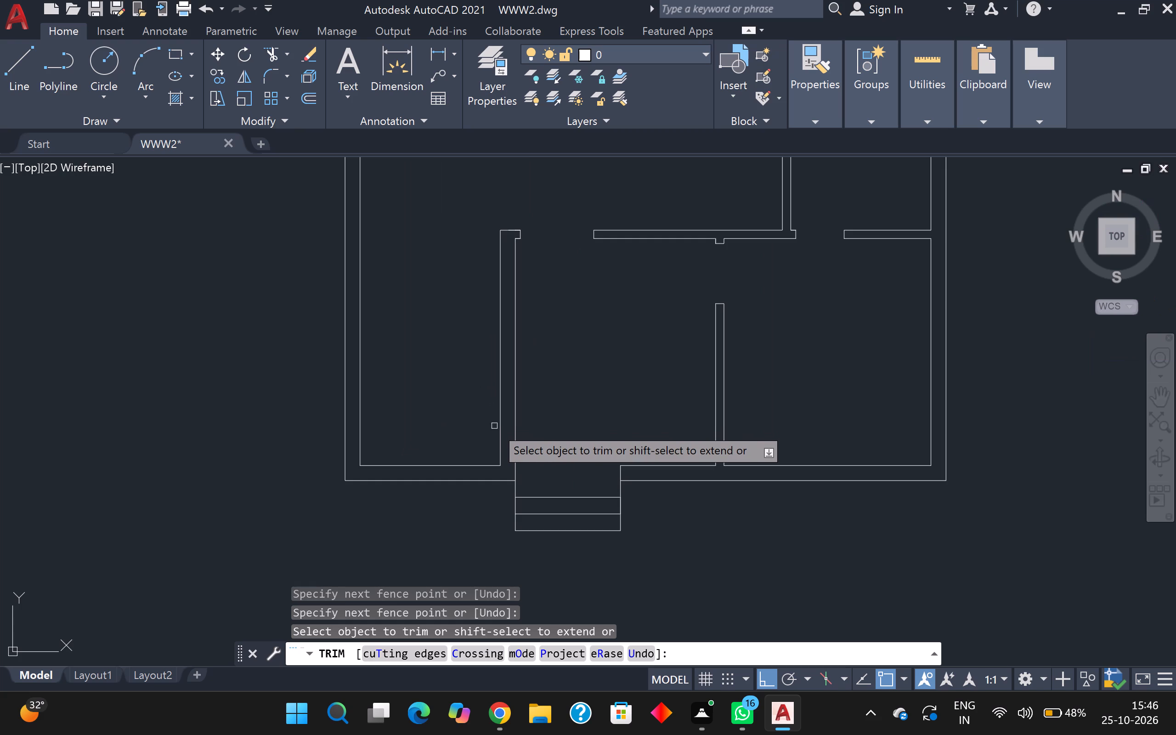
pyautogui.scroll(1, 494, 426)
pyautogui.scroll(-3, 495, 427)
pyautogui.scroll(2, 628, 469)
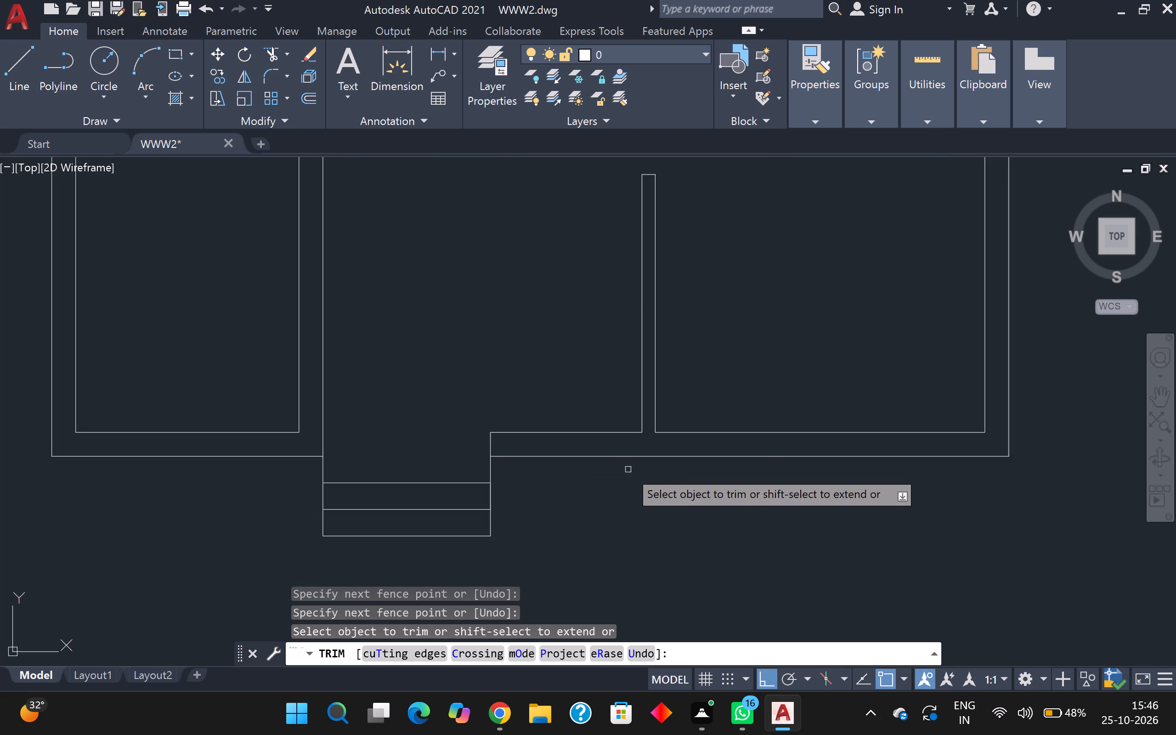
pyautogui.scroll(-2, 628, 469)
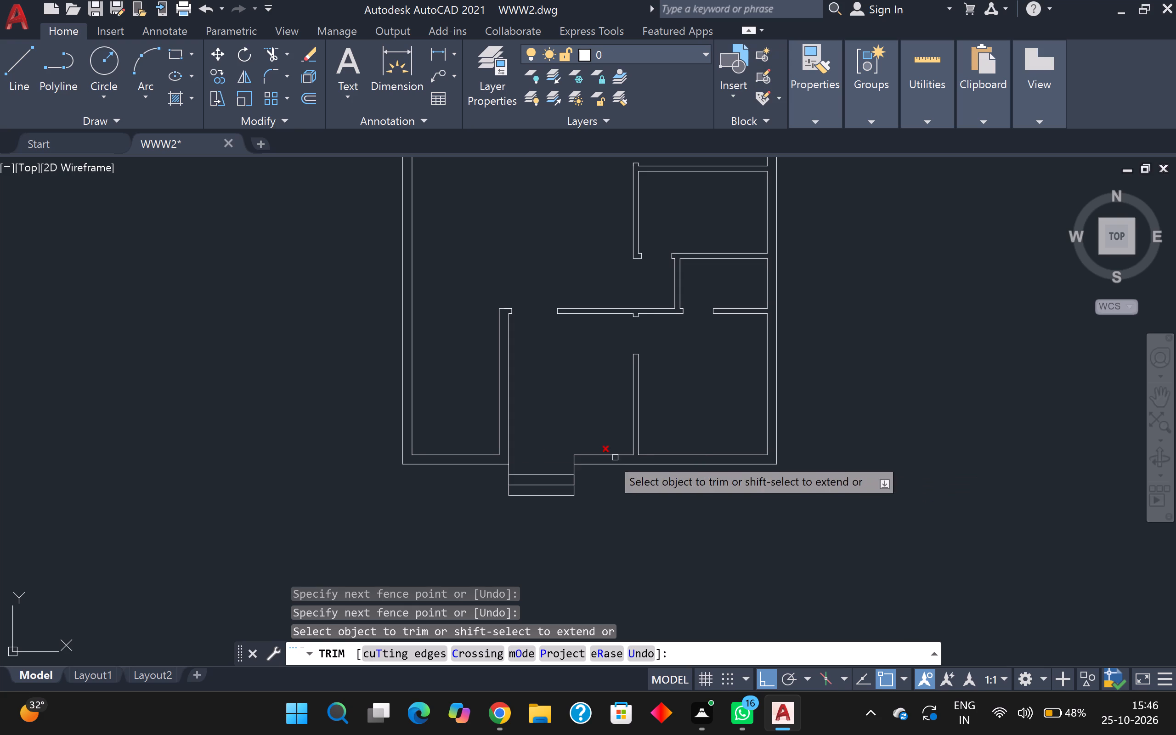
pyautogui.press('Escape')
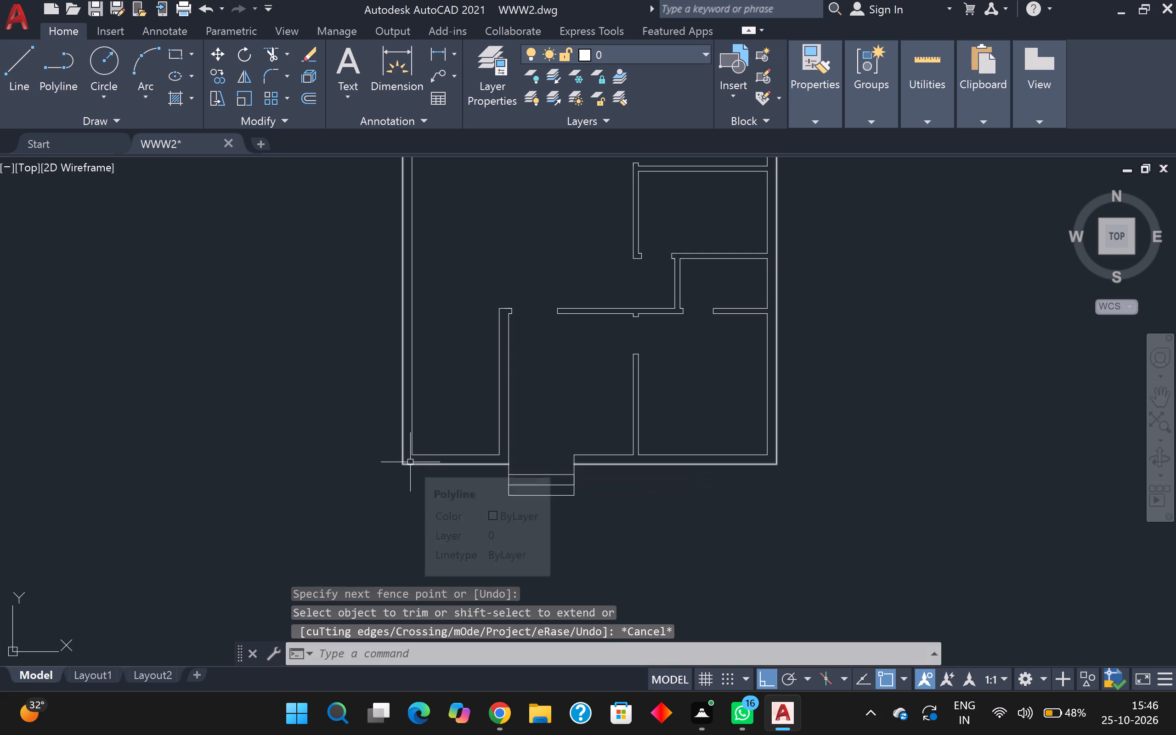
# Draw a line from the lower-left room's inner bottom-left corner 3'6" up, continuing horizontally across to the room's right wall.
pyautogui.press('l')
pyautogui.press('Return')
pyautogui.scroll(3, 410, 462)
pyautogui.scroll(-1, 410, 462)
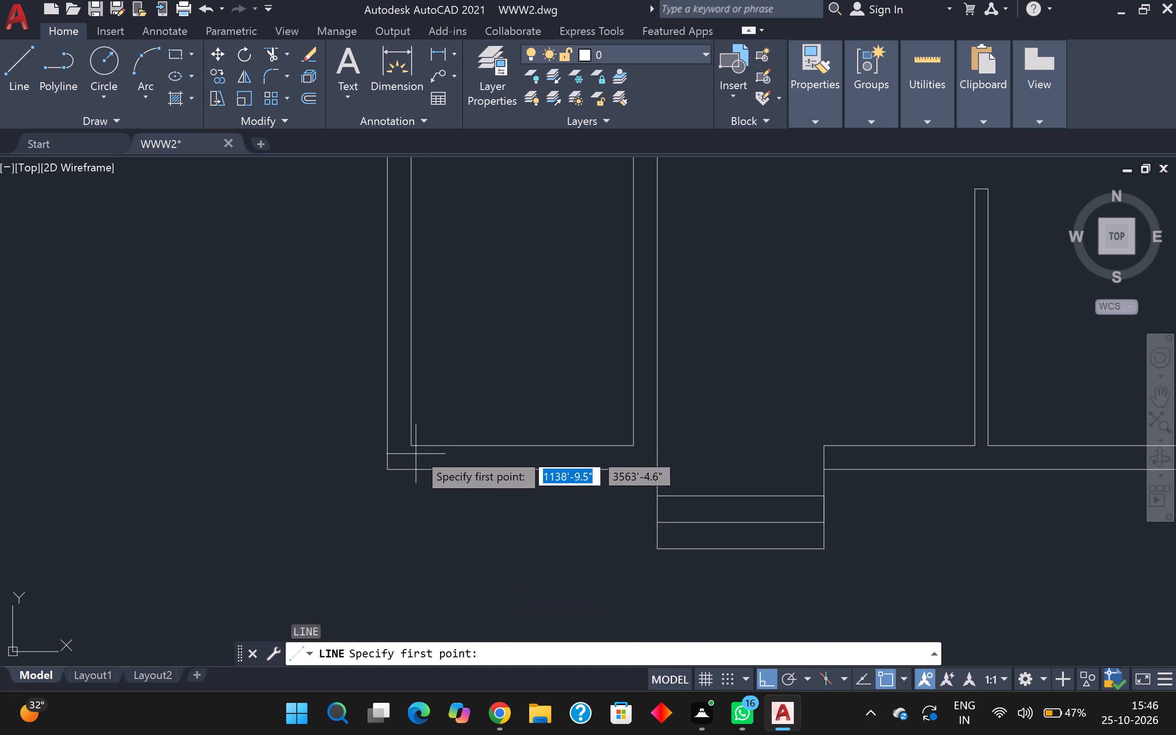
pyautogui.click(413, 443)
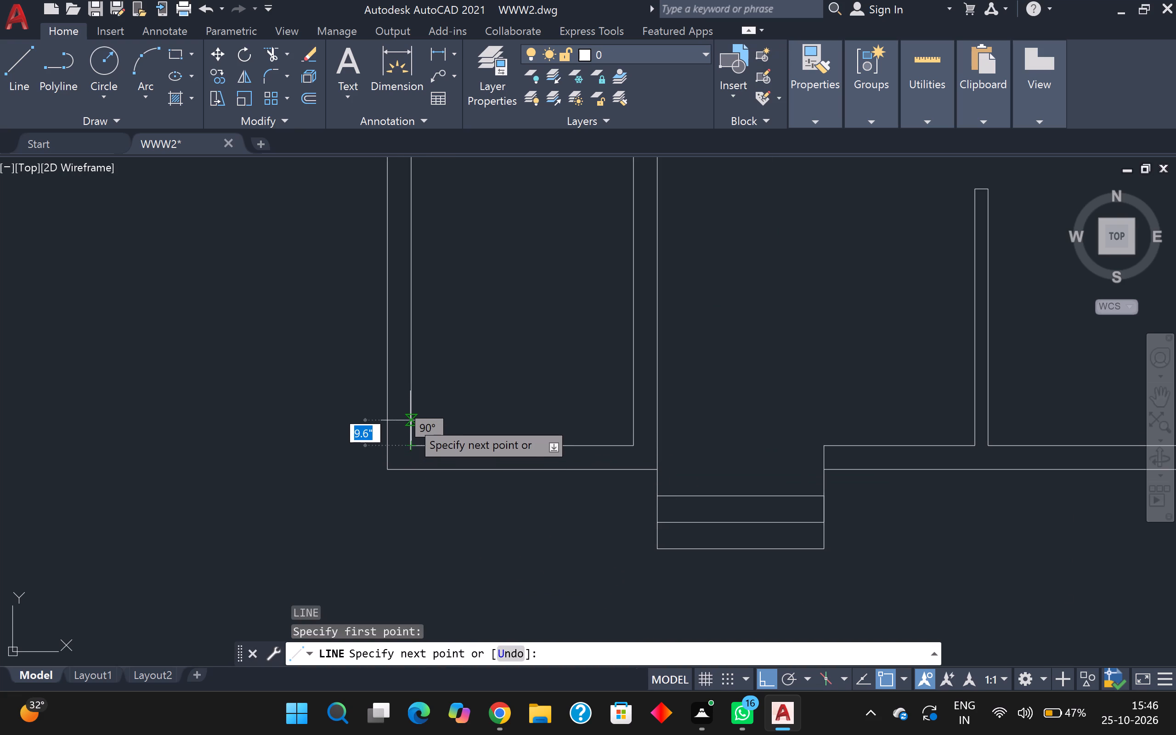
pyautogui.write("3'")
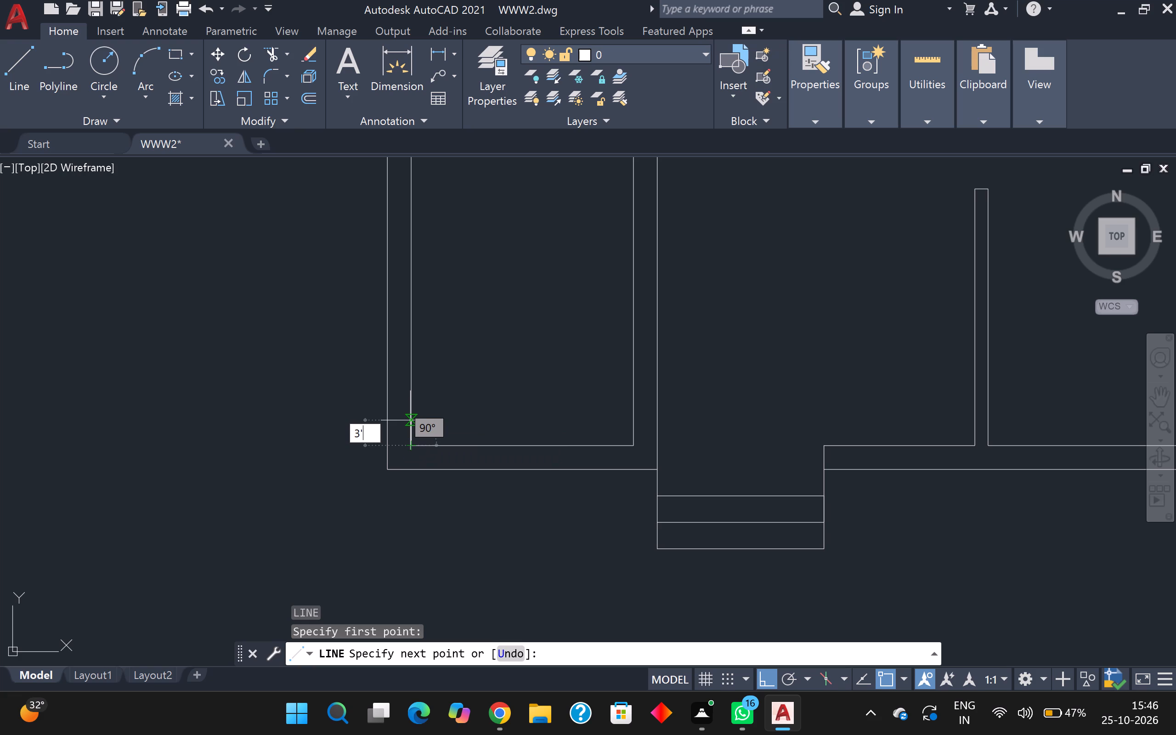
pyautogui.press('6')
pyautogui.press('Return')
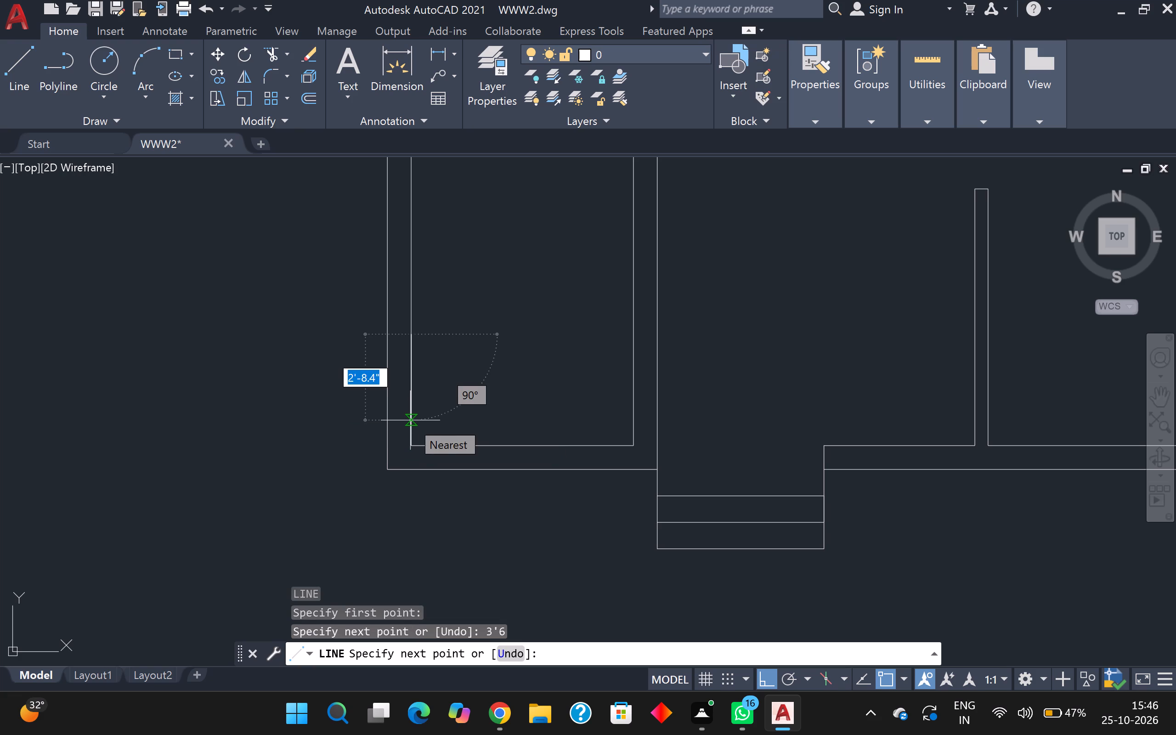
pyautogui.scroll(-2, 580, 355)
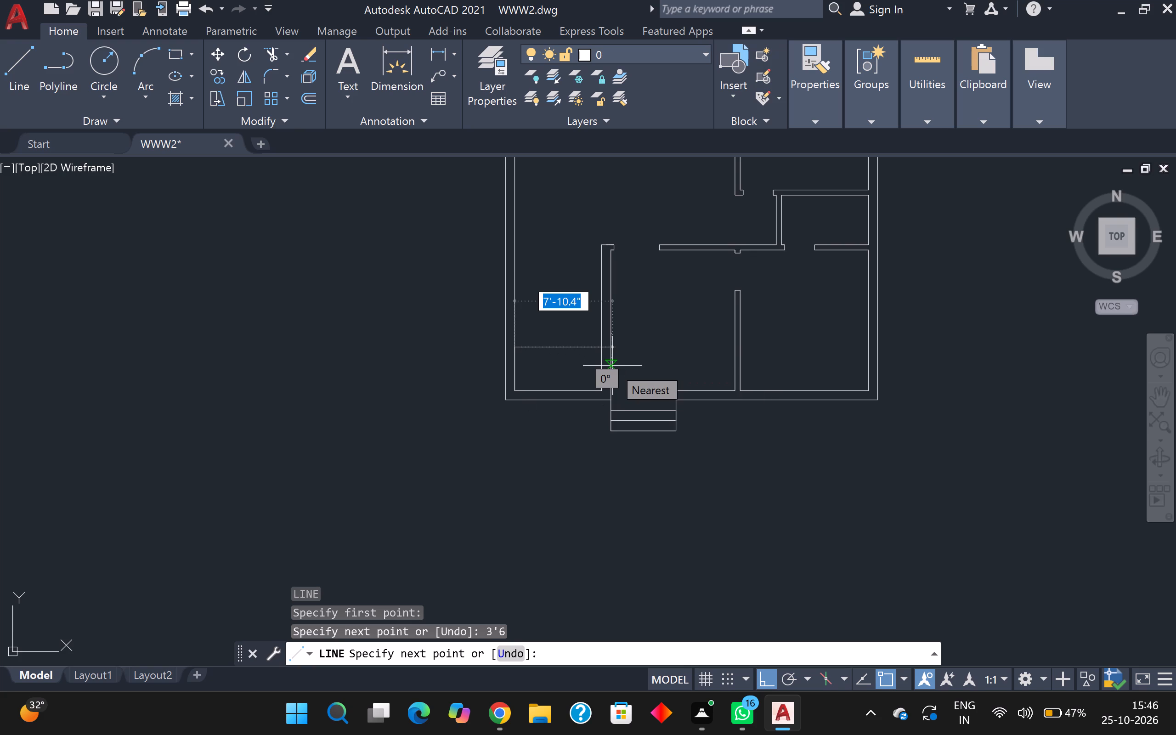
pyautogui.scroll(1, 615, 367)
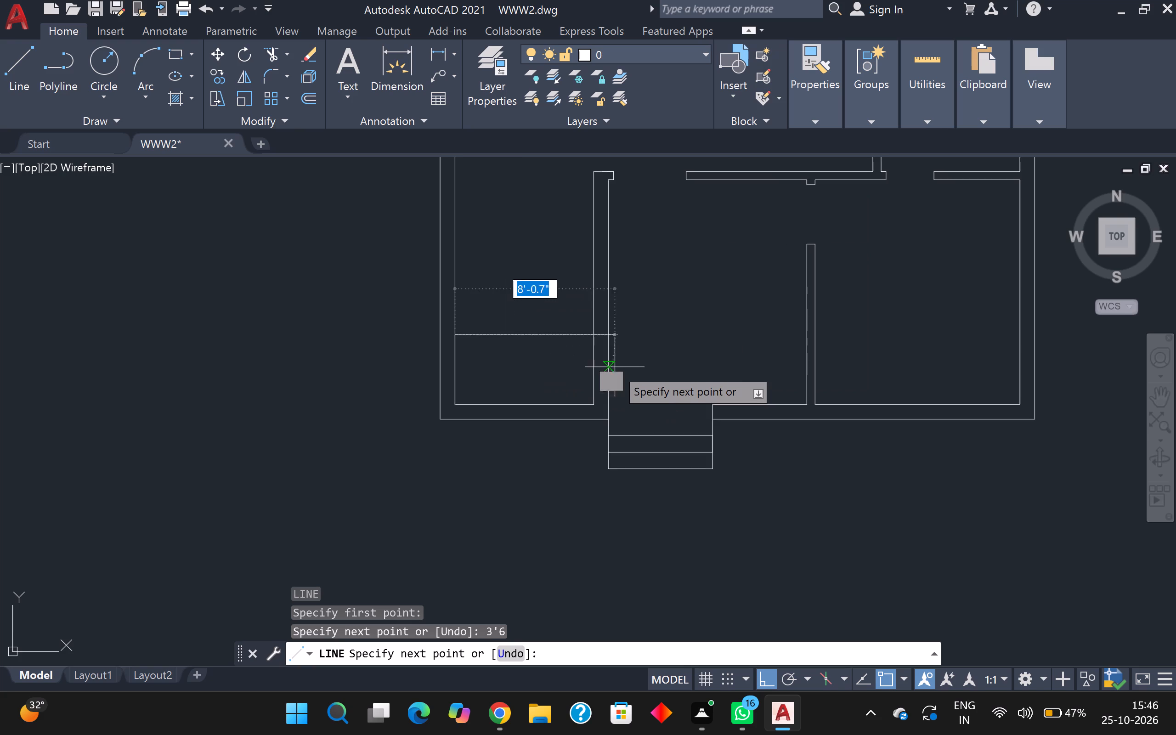
pyautogui.click(594, 341)
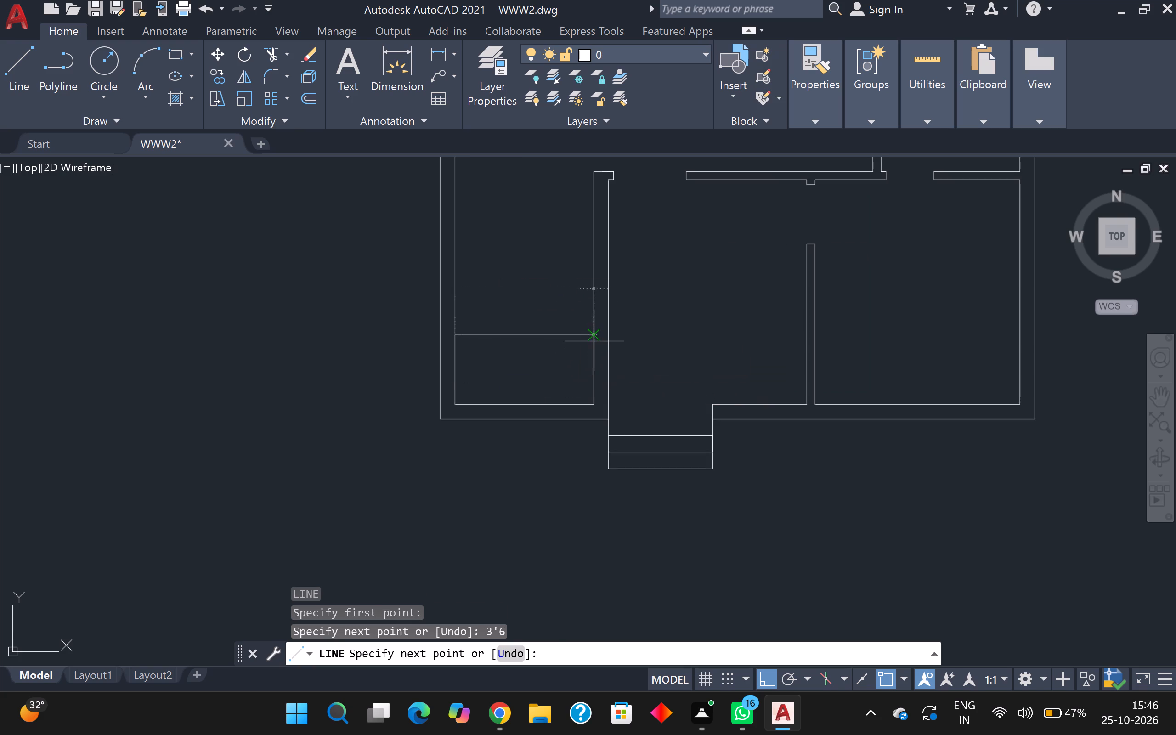
pyautogui.scroll(1, 594, 341)
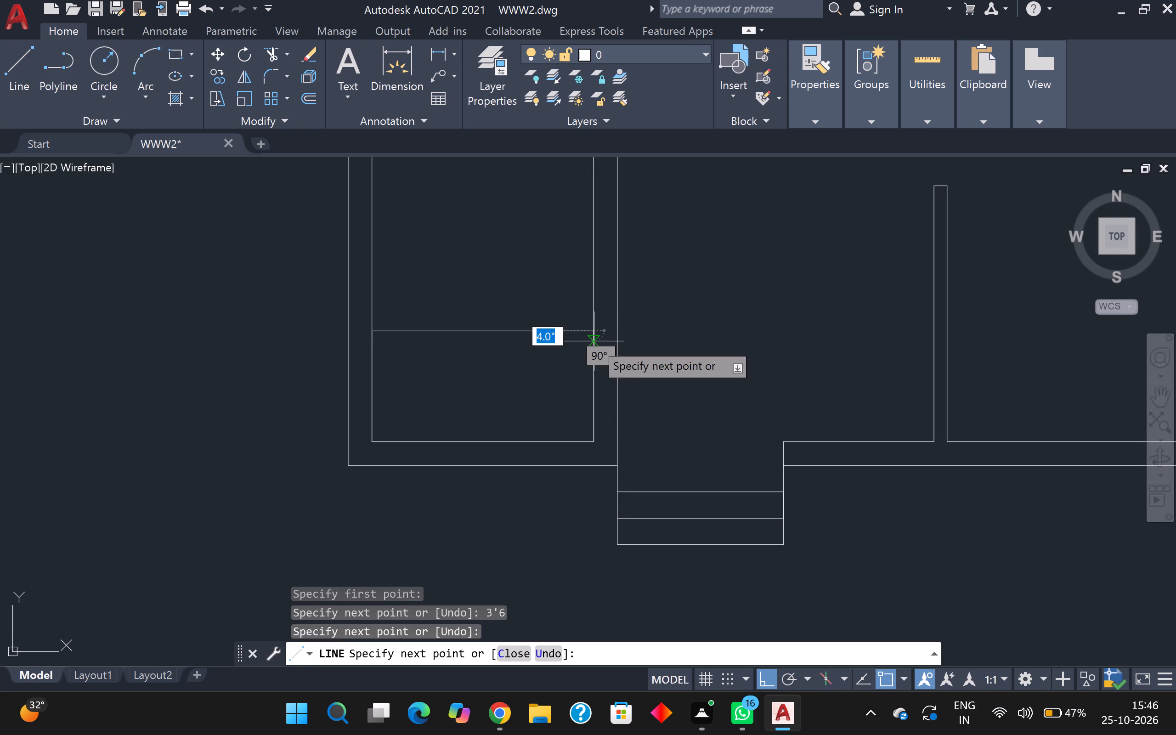
pyautogui.press('Escape')
# Offset the lower-left room's new horizontal line upward eight times at 10" spacing to form the stair treads.
pyautogui.click(571, 334)
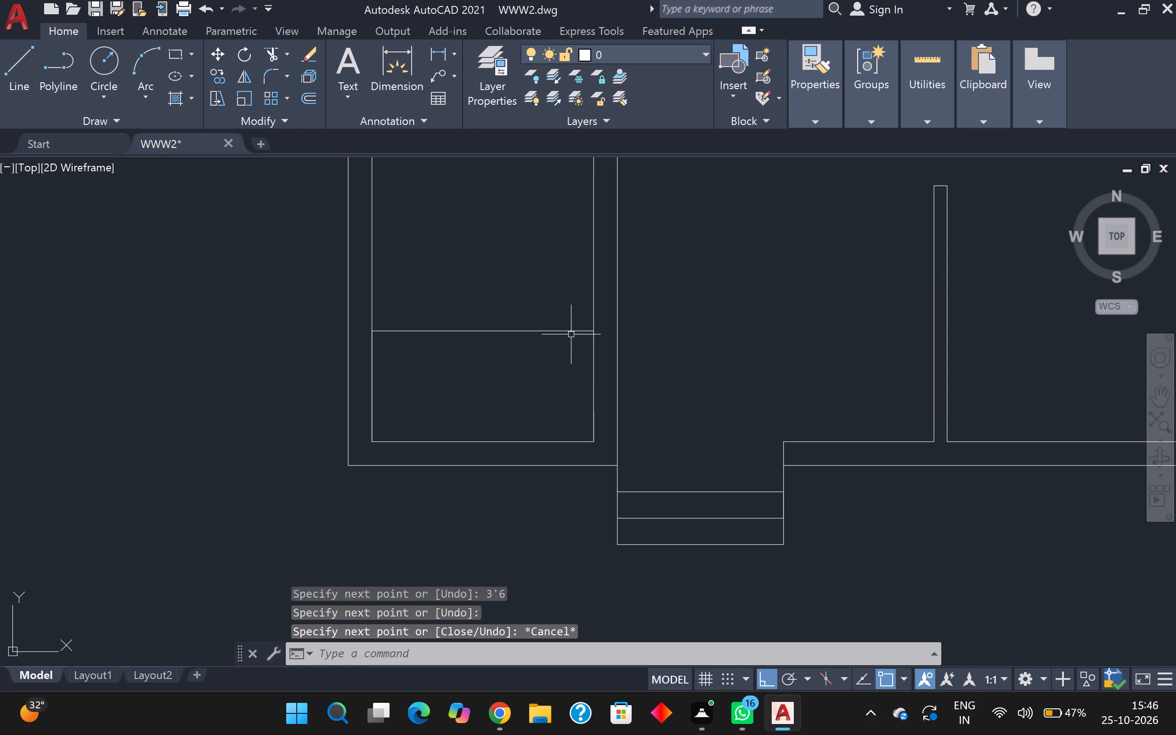
pyautogui.press('o')
pyautogui.press('Return')
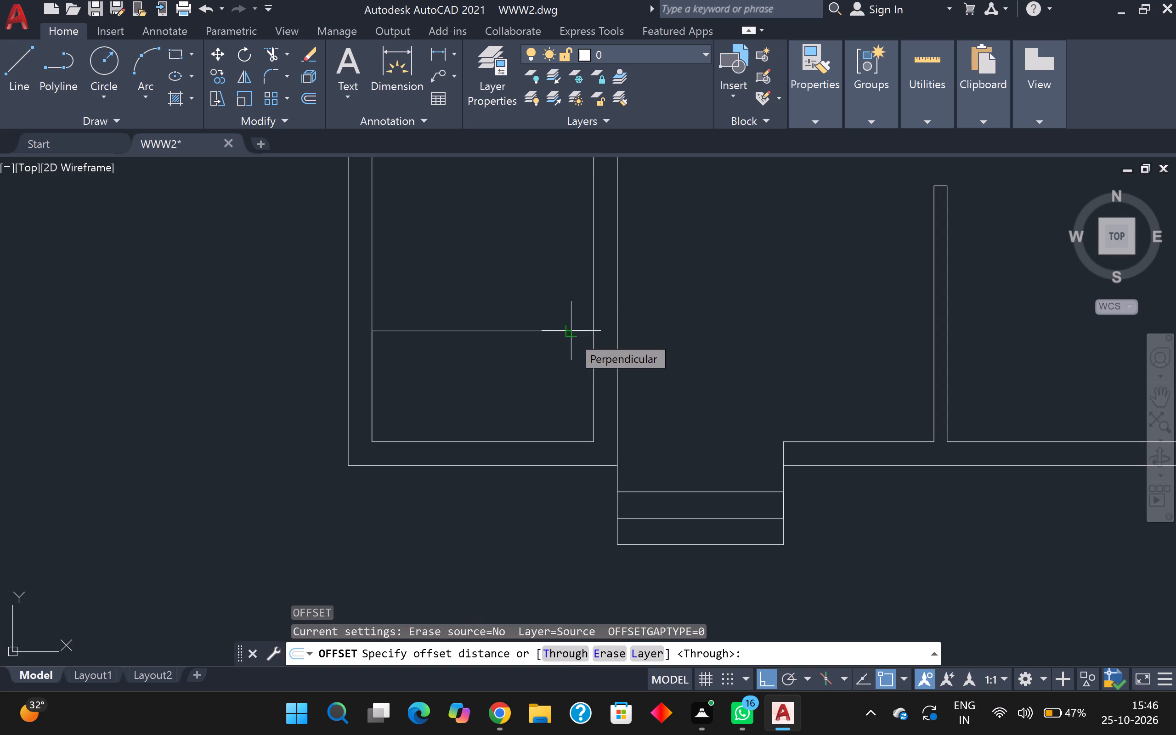
pyautogui.press('1')
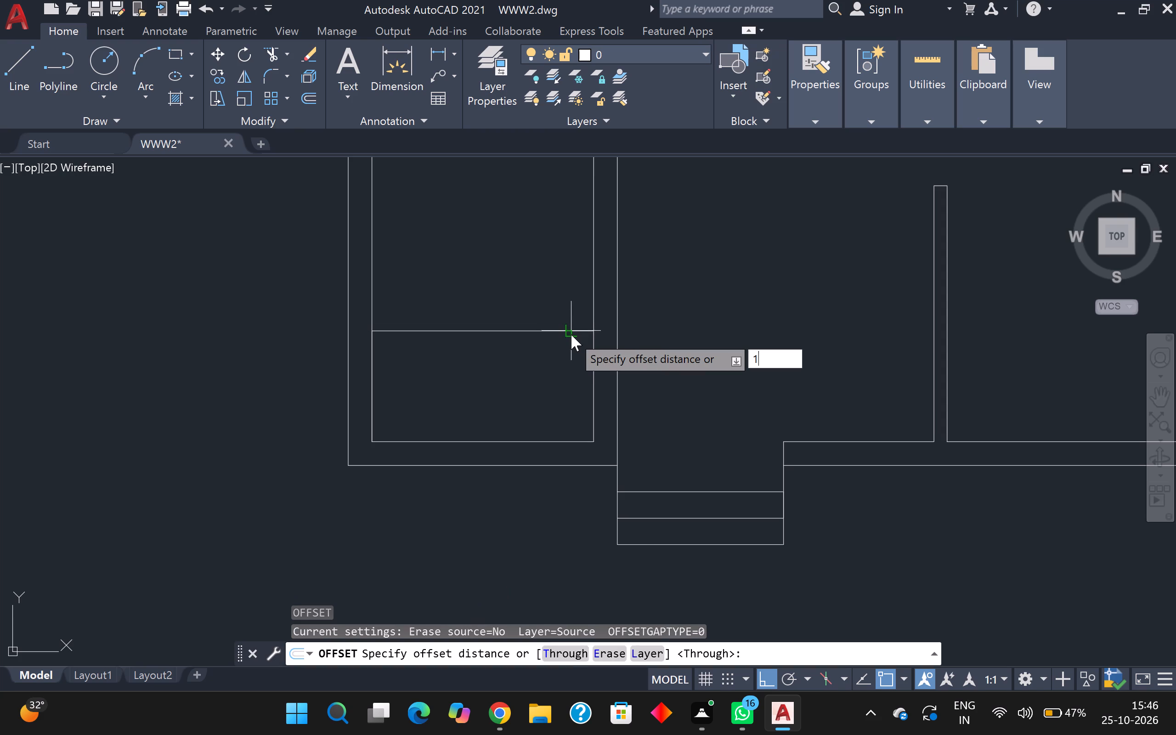
pyautogui.press('0')
pyautogui.press('Return')
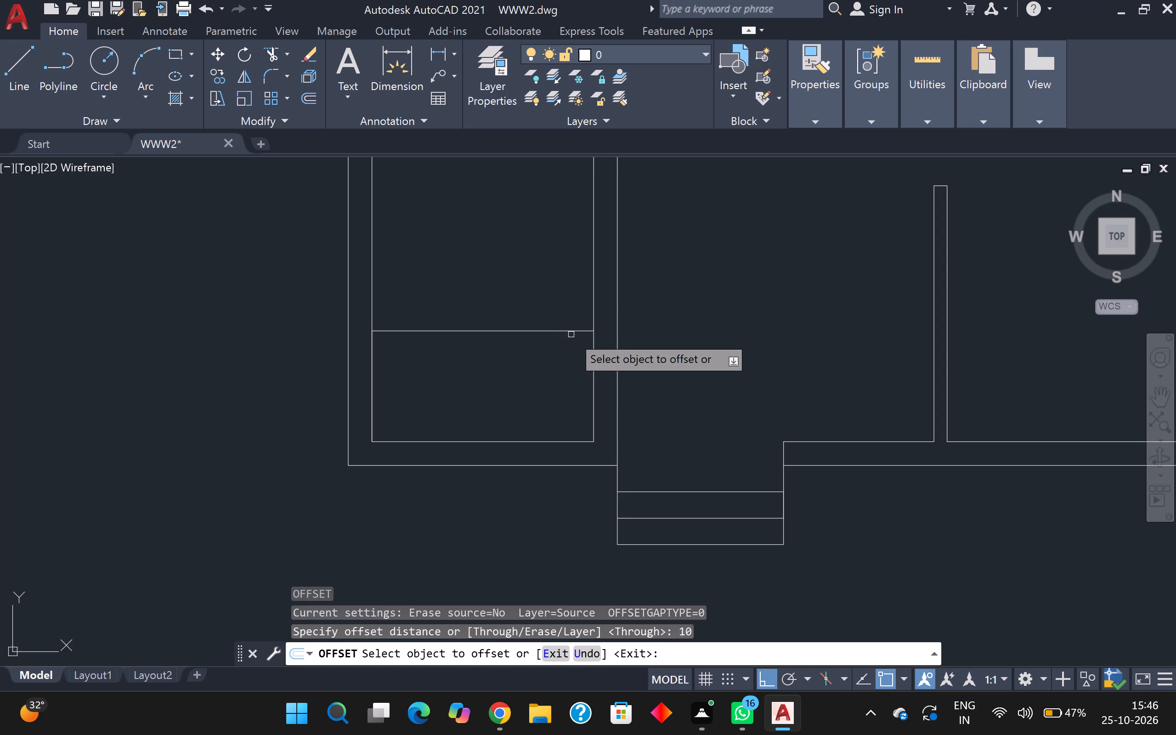
pyautogui.click(567, 329)
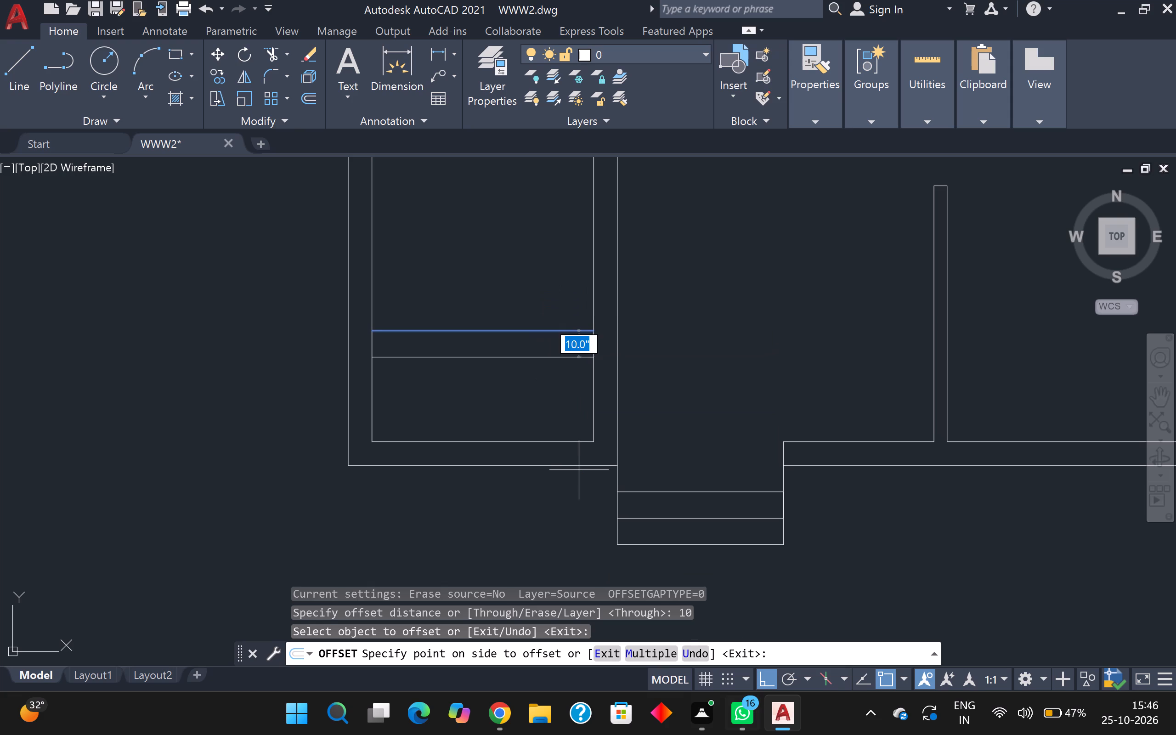
pyautogui.click(649, 656)
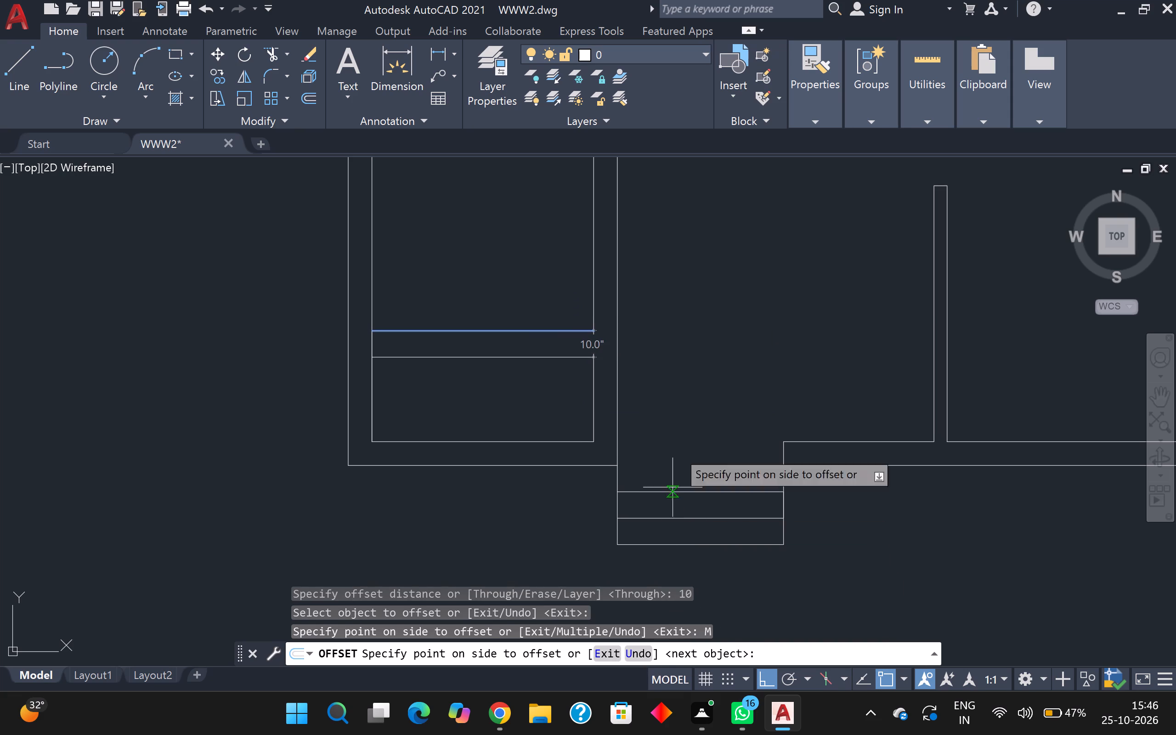
pyautogui.moveTo(684, 303); pyautogui.dragTo(692, 509, button='middle')
pyautogui.click(495, 367)
pyautogui.click(497, 364)
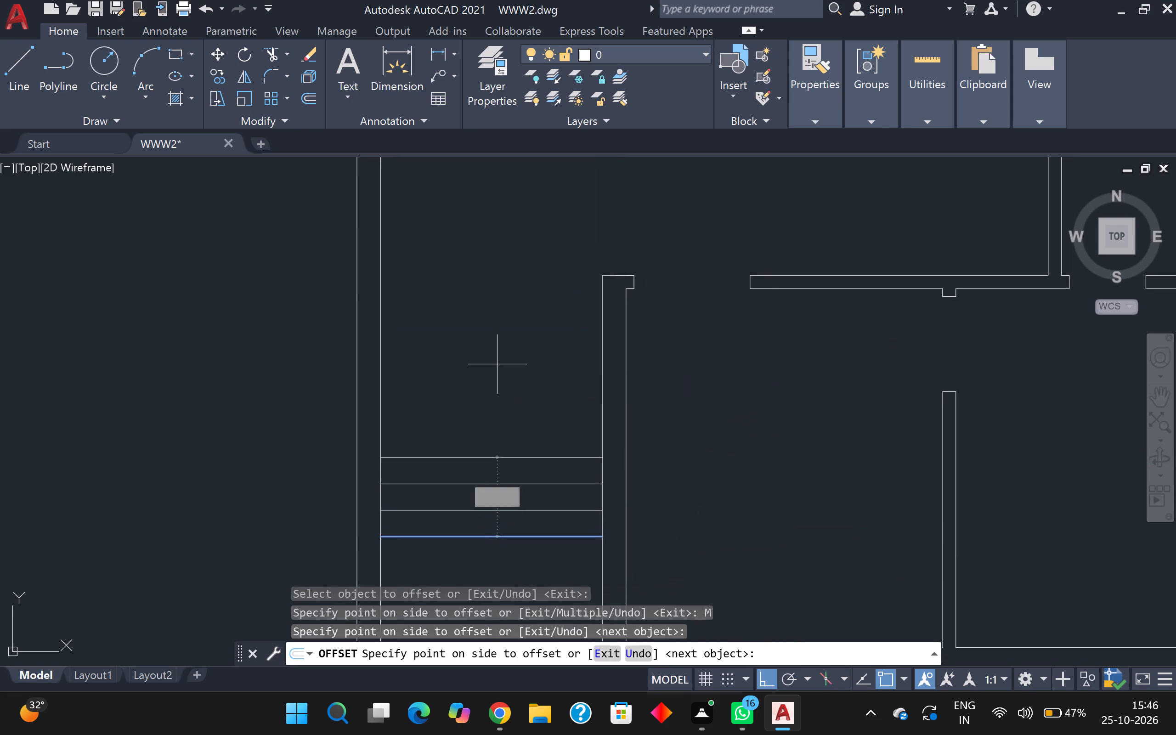
pyautogui.click(497, 364)
pyautogui.click(498, 352)
pyautogui.click(498, 352)
pyautogui.click(506, 337)
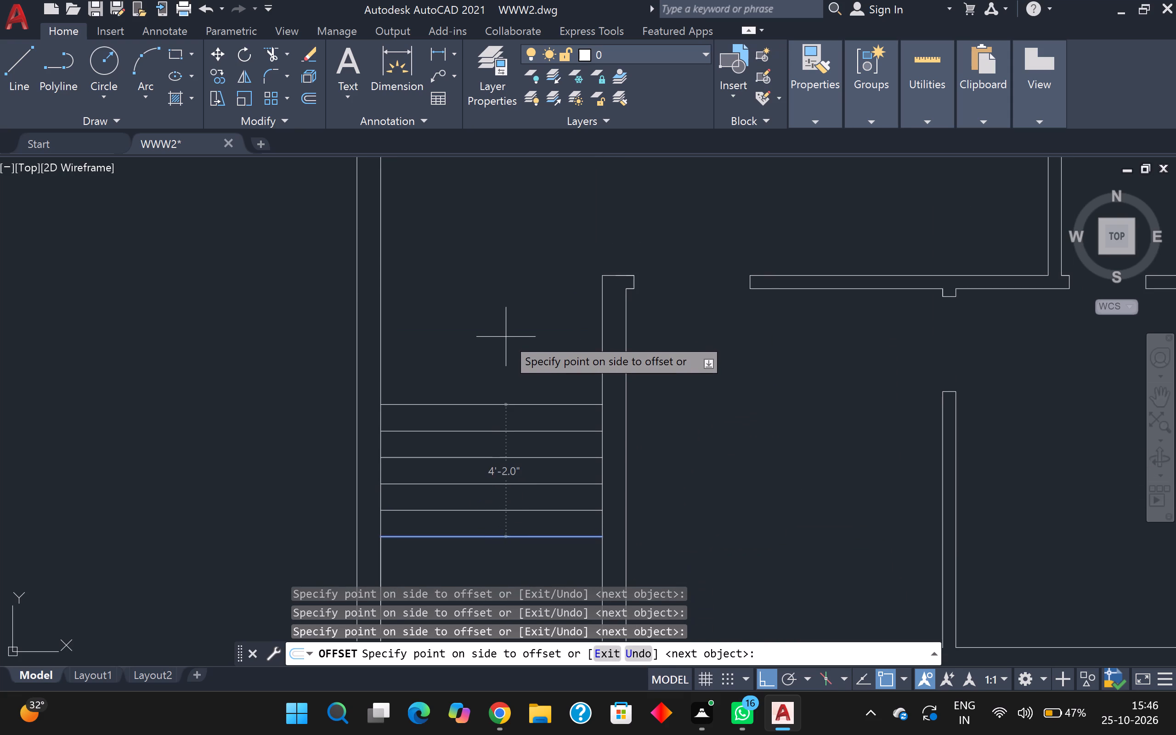
pyautogui.click(512, 337)
pyautogui.click(514, 330)
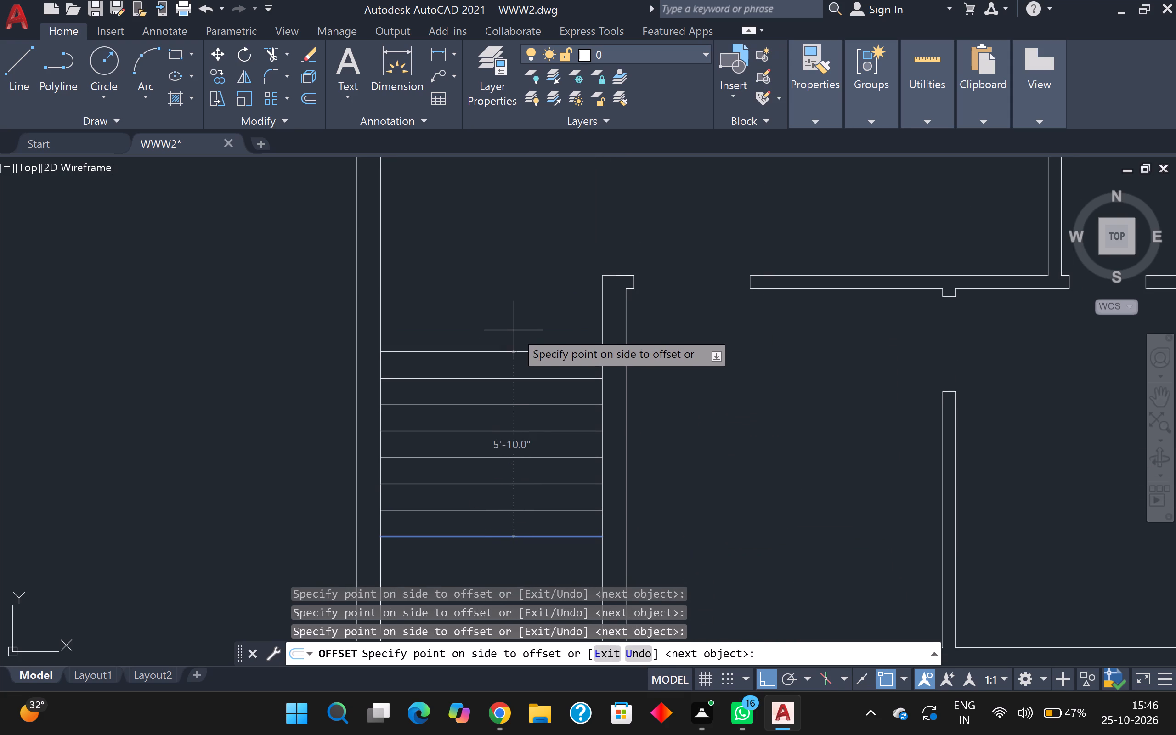
pyautogui.click(515, 322)
pyautogui.click(516, 310)
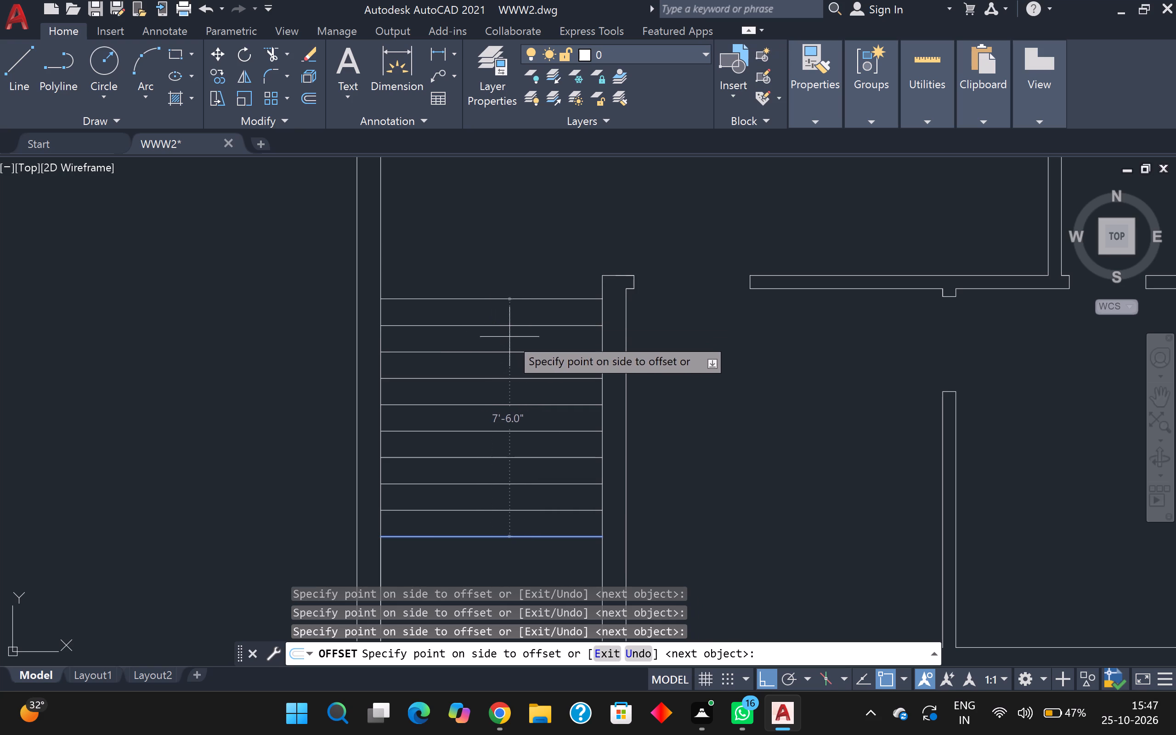
pyautogui.press('Escape')
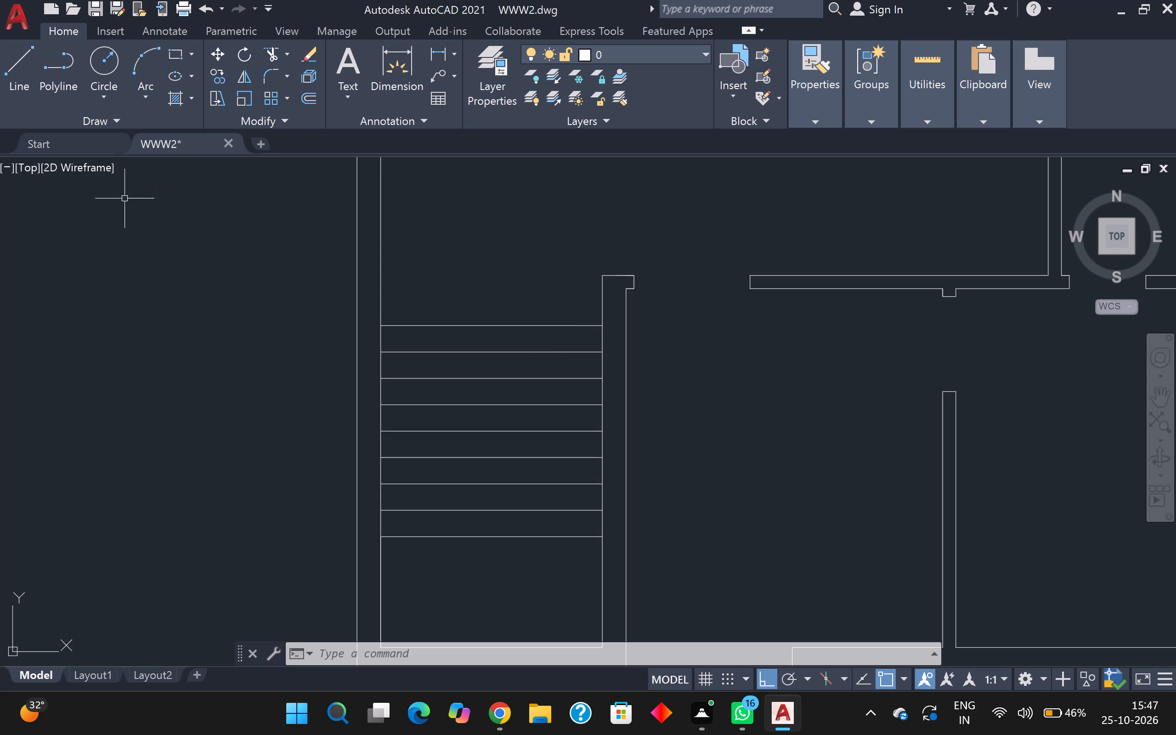
# Draw a vertical centre line from the top tread's midpoint straight down to the bottom tread.
pyautogui.press('l')
pyautogui.press('Return')
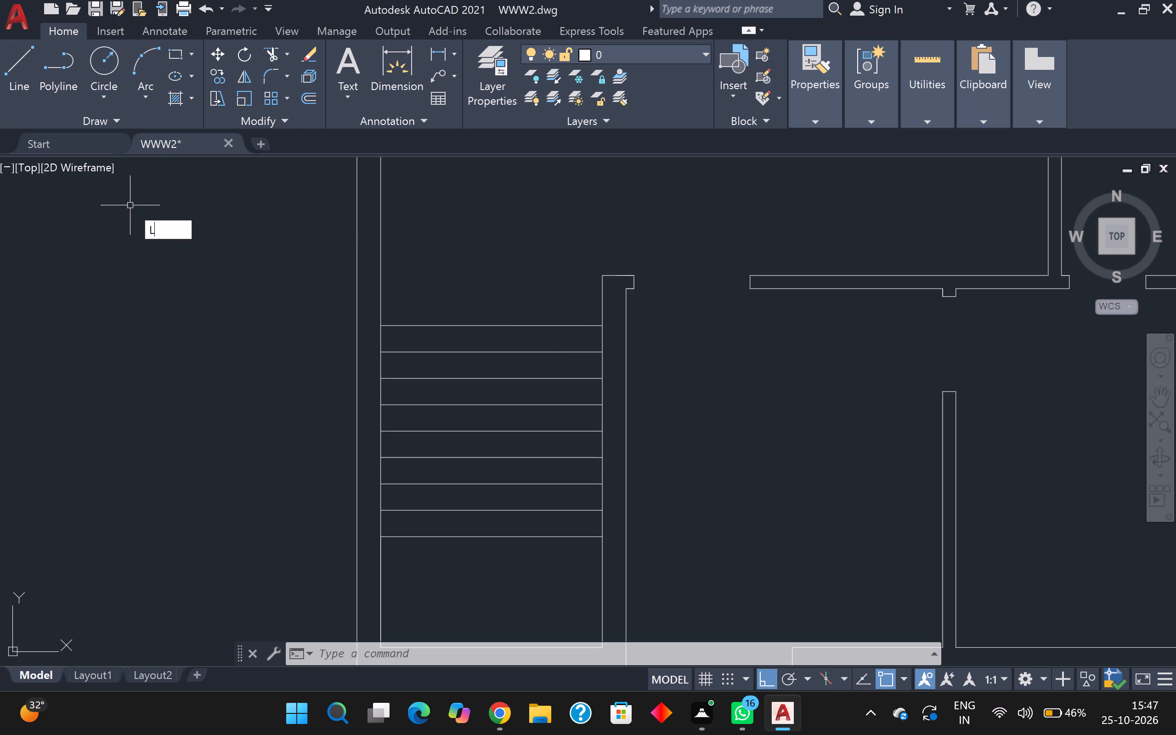
pyautogui.press('F9')
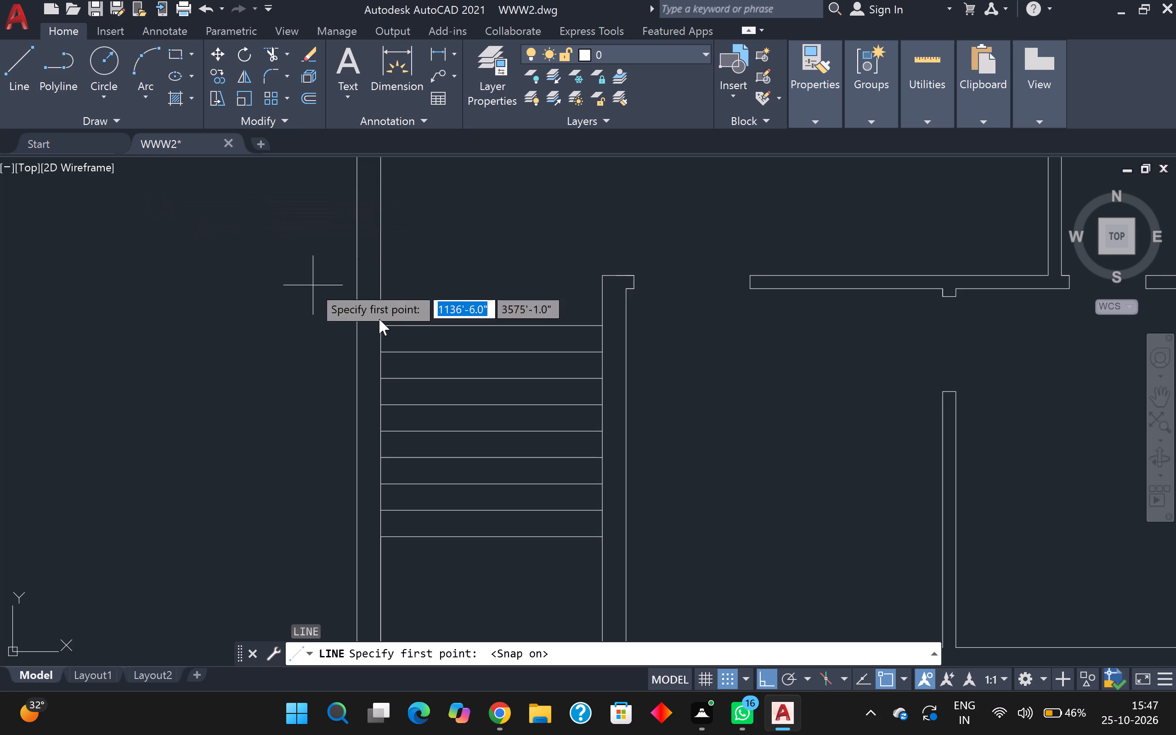
pyautogui.press('F9')
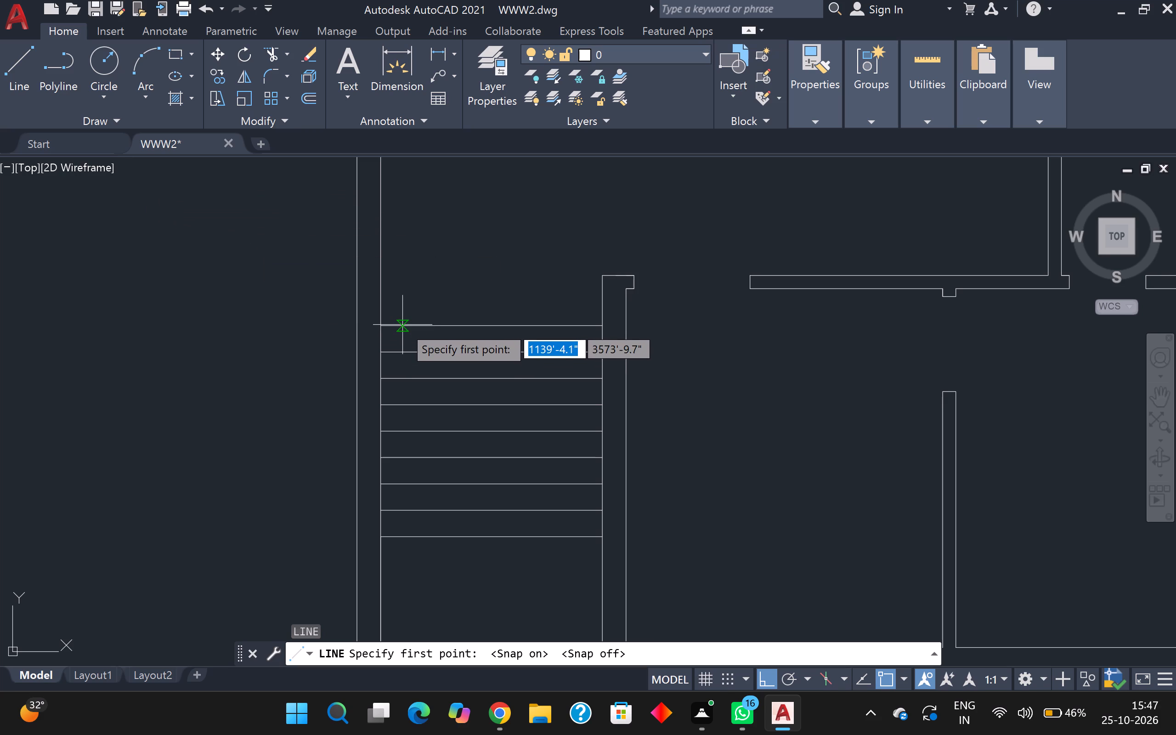
pyautogui.press('F8')
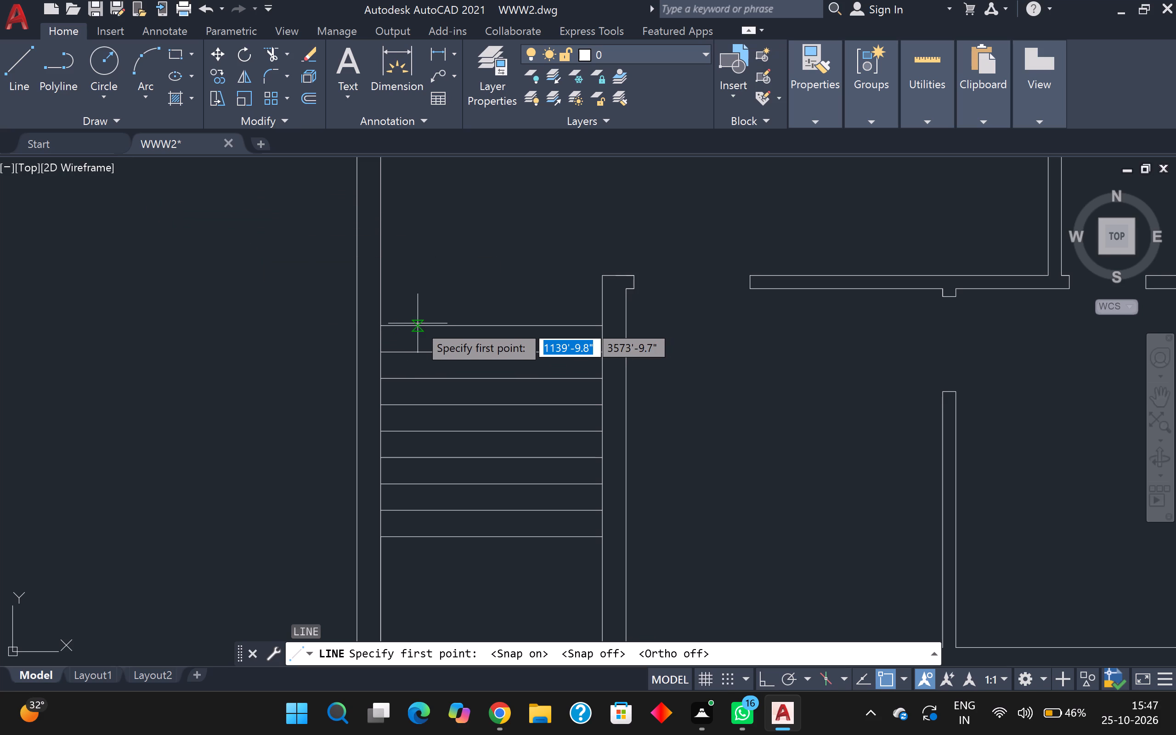
pyautogui.press('F8')
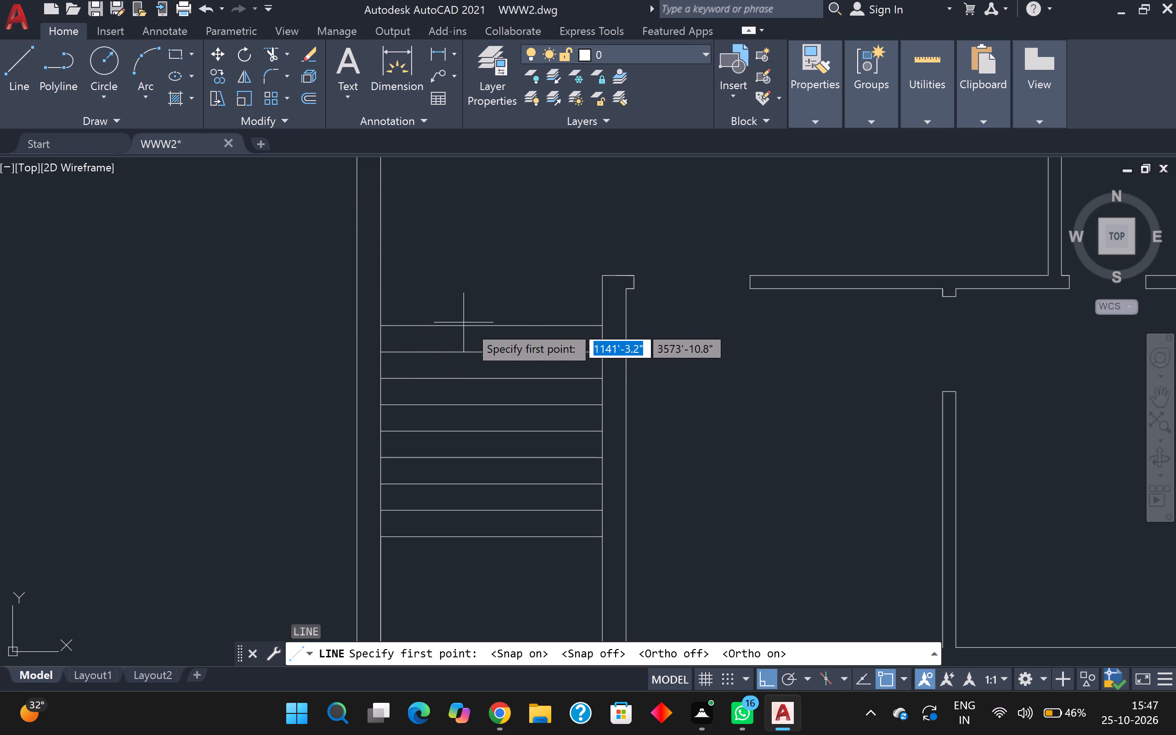
pyautogui.click(492, 329)
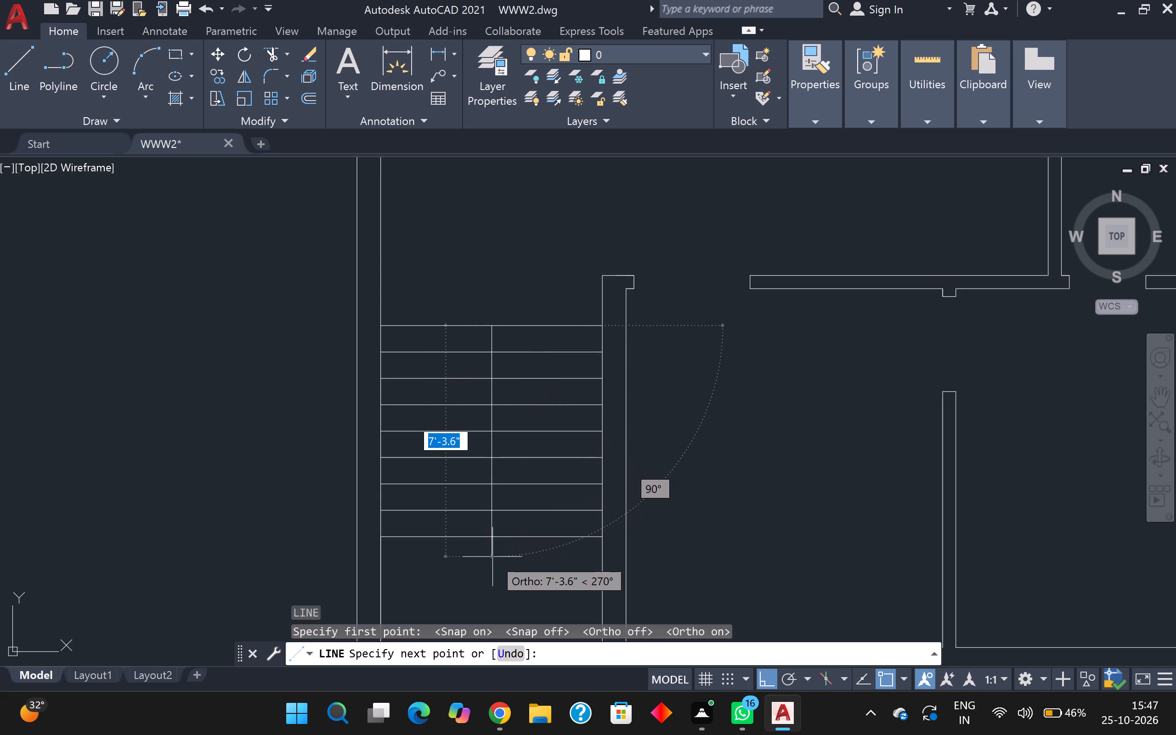
pyautogui.click(494, 534)
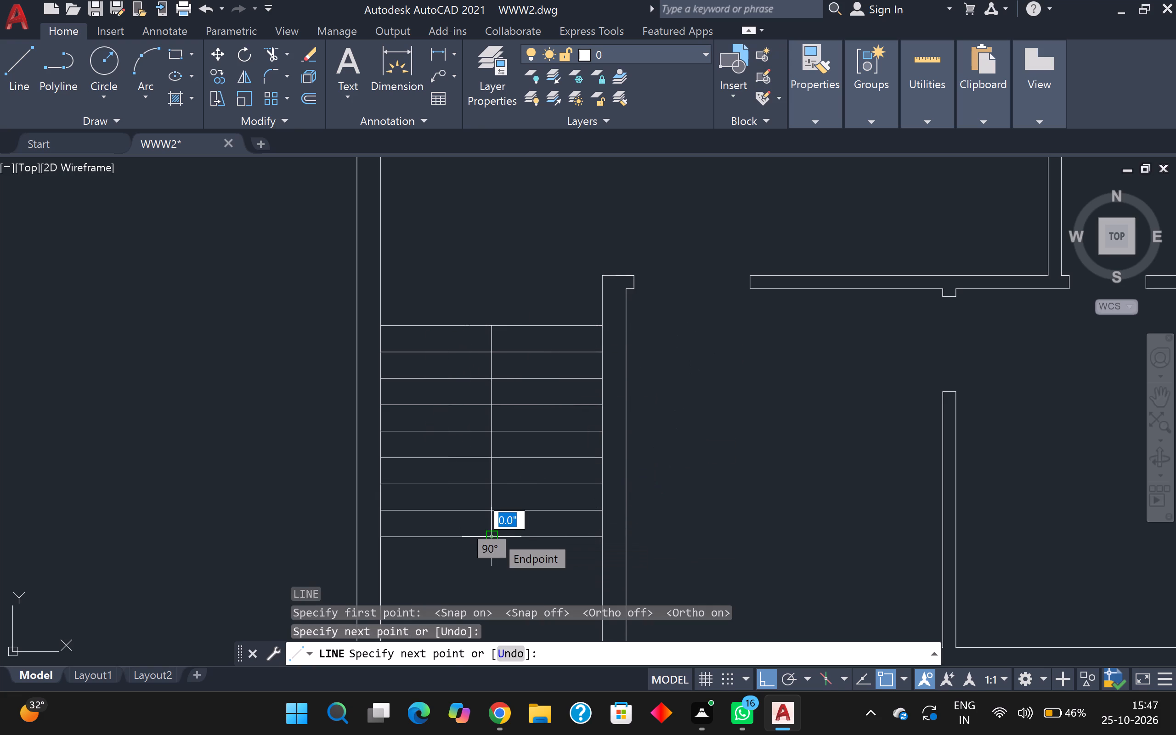
pyautogui.press('Escape')
# Offset the stair's vertical centre line 2" to each side.
pyautogui.scroll(-1, 494, 533)
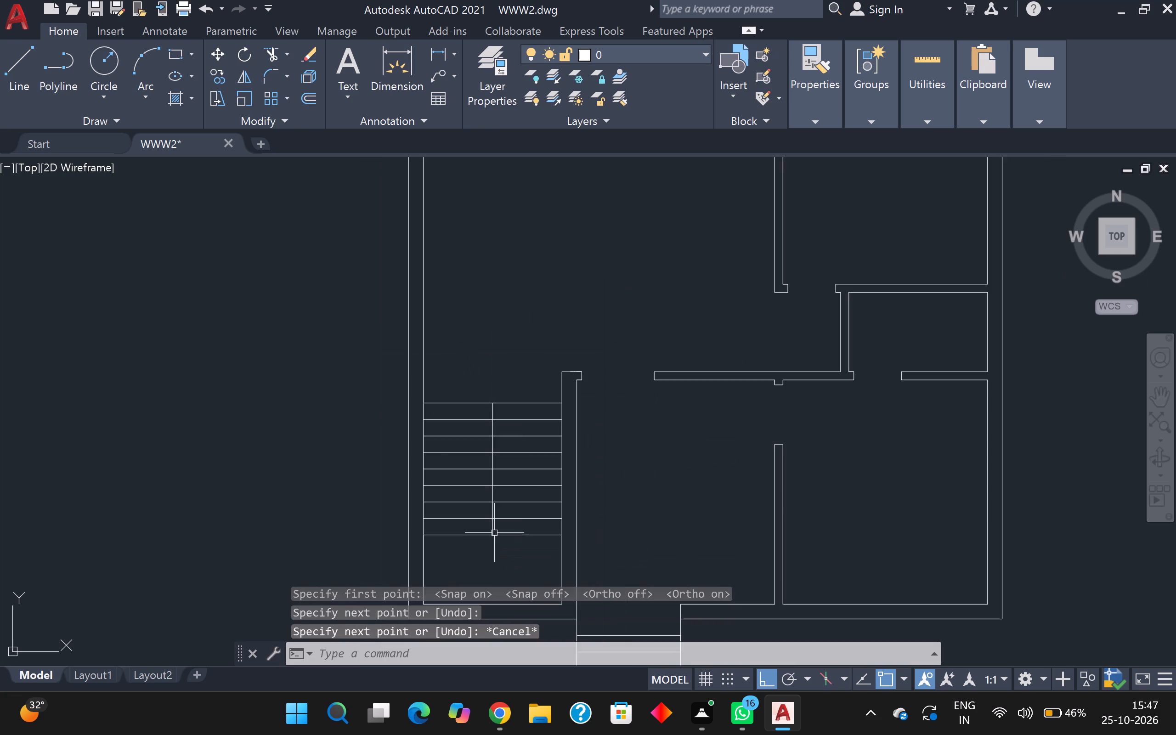
pyautogui.scroll(1, 532, 372)
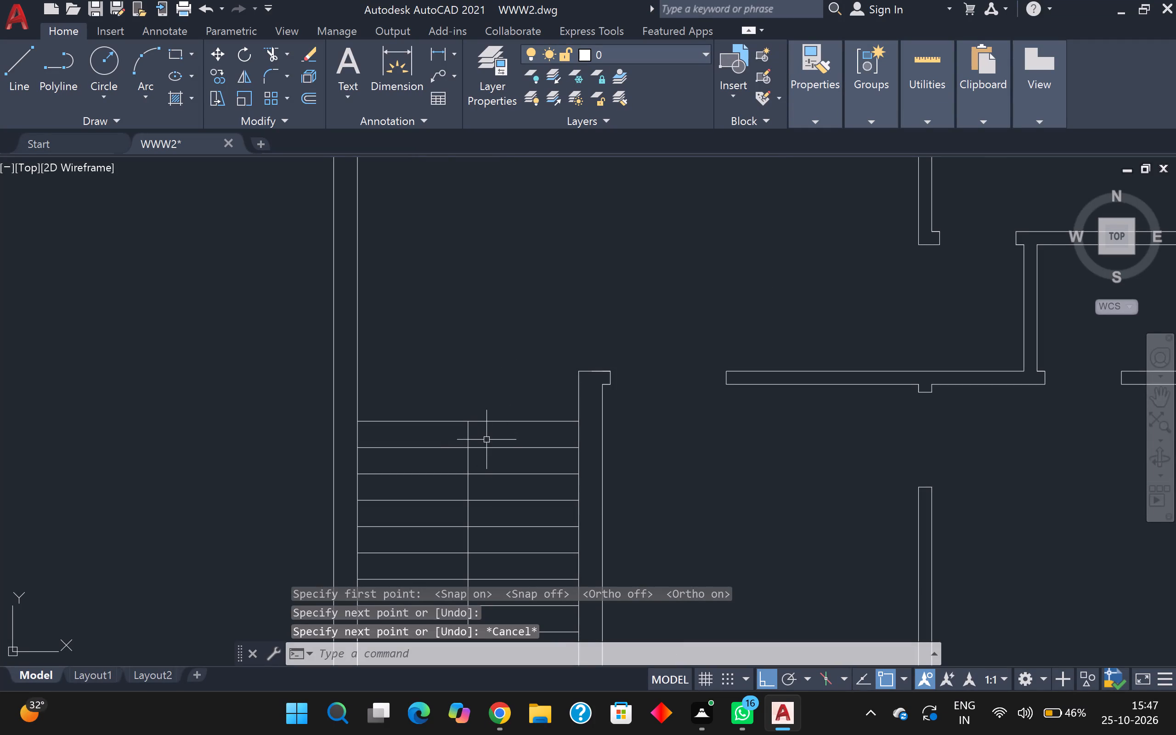
pyautogui.click(468, 440)
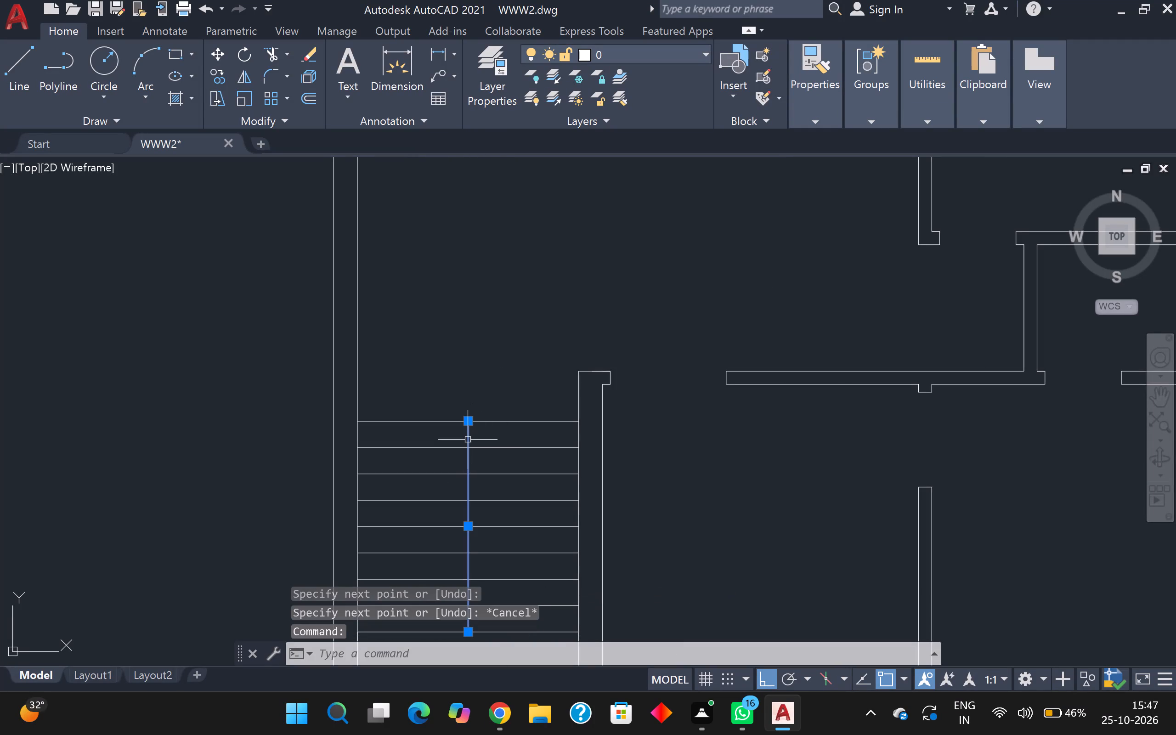
pyautogui.press('o')
pyautogui.press('Return')
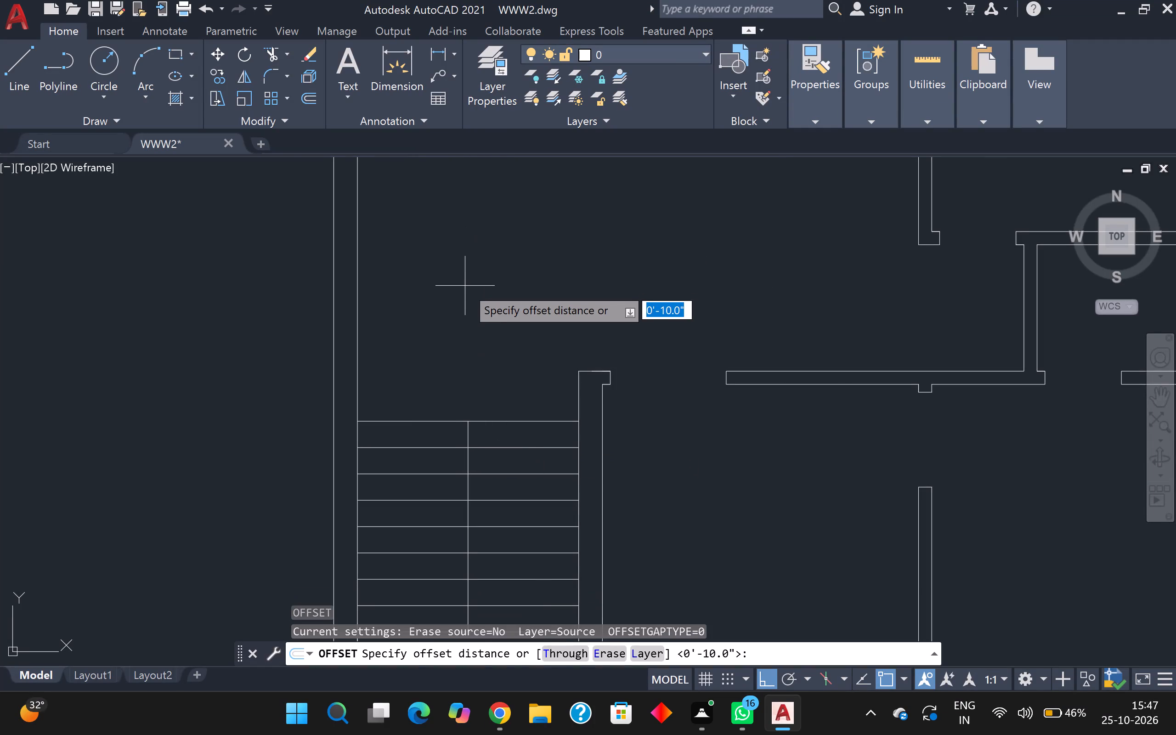
pyautogui.press('Return')
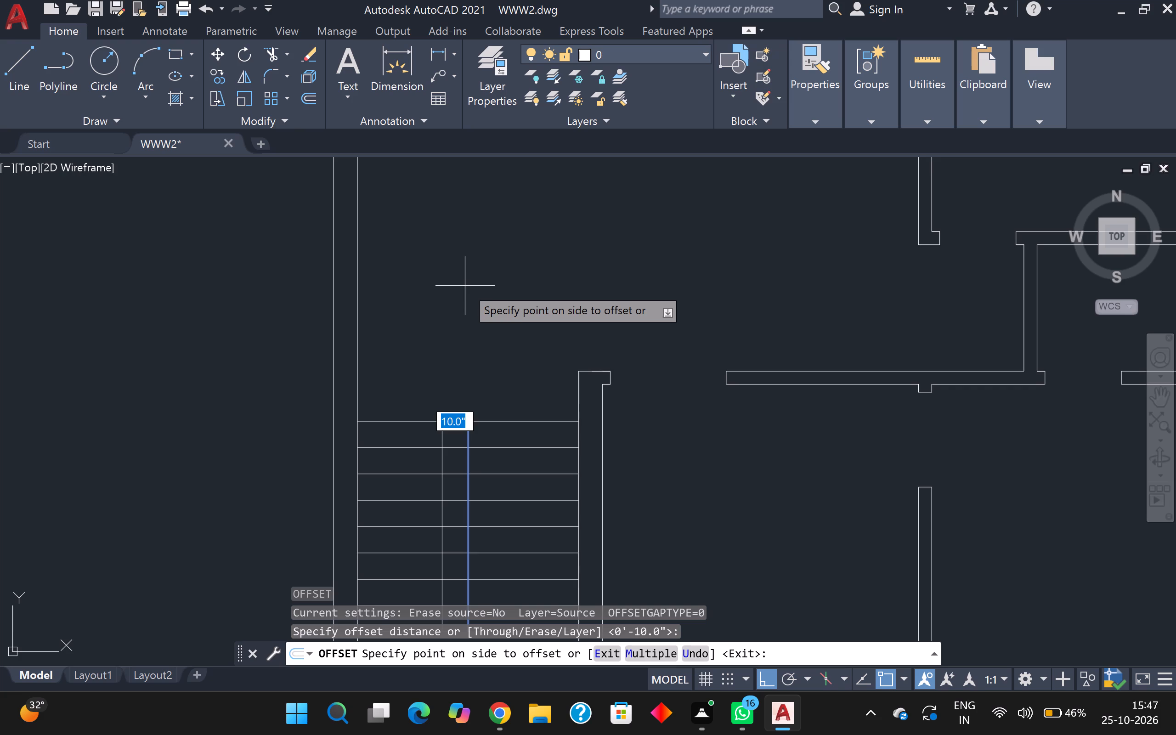
pyautogui.press('2')
pyautogui.press('Return')
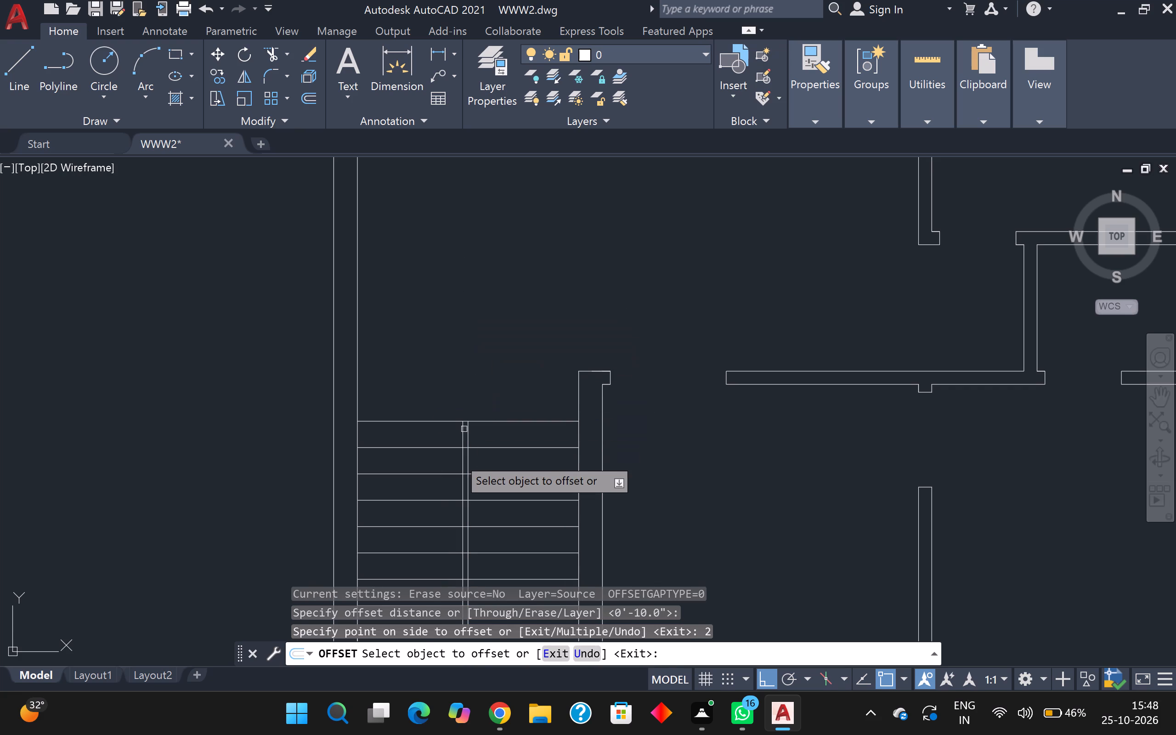
pyautogui.scroll(2, 456, 460)
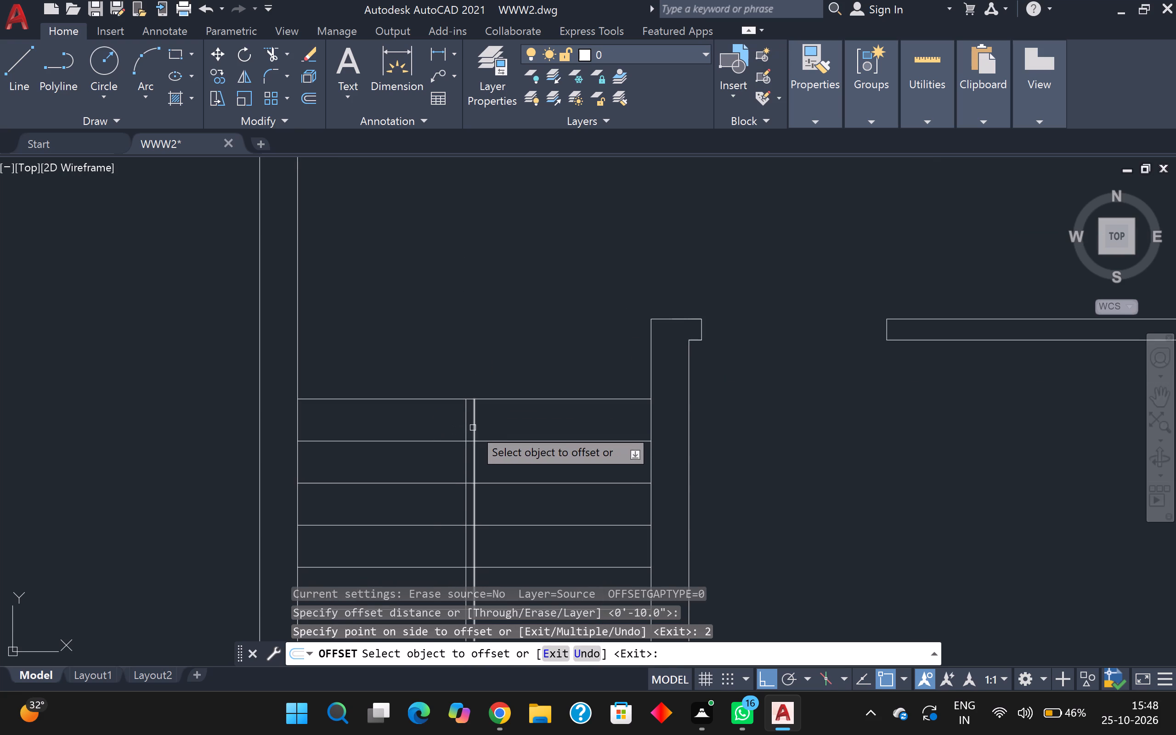
pyautogui.click(473, 428)
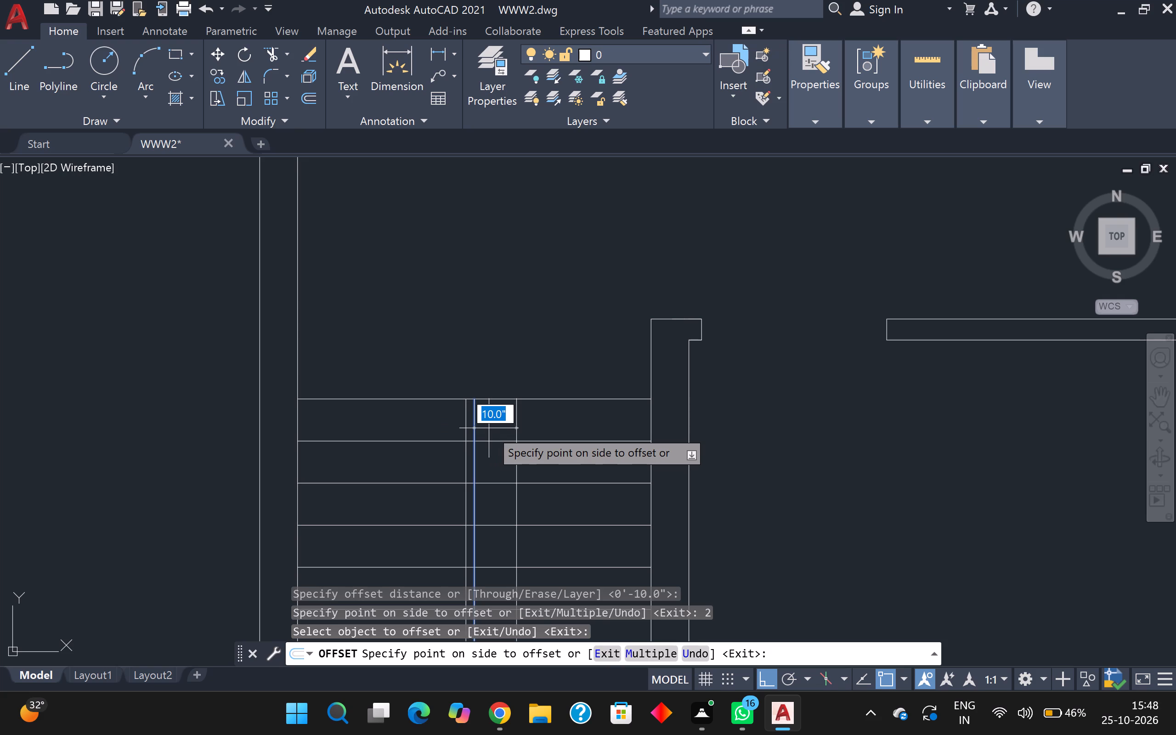
pyautogui.press('2')
pyautogui.press('Return')
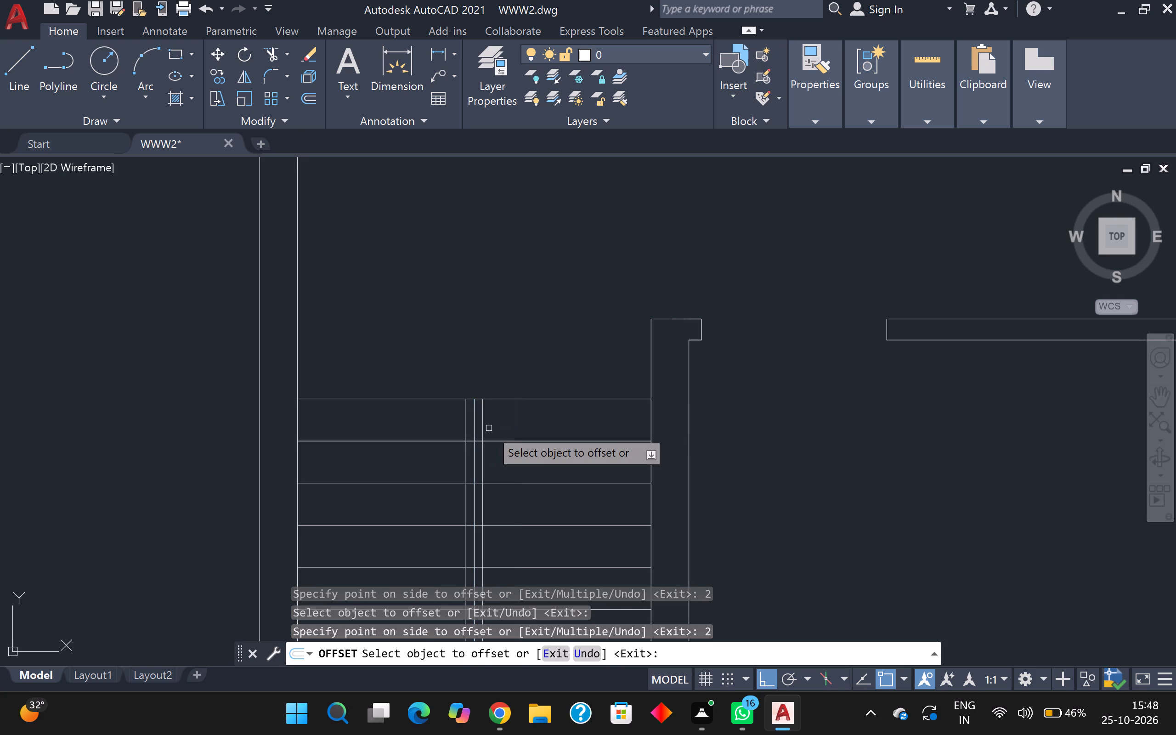
# Trim the stair tread segments between the vertical centre line and its right offset, plus the lowest crossing on the left side.
pyautogui.scroll(-2, 481, 409)
pyautogui.moveTo(567, 420); pyautogui.dragTo(525, 405, button='middle')
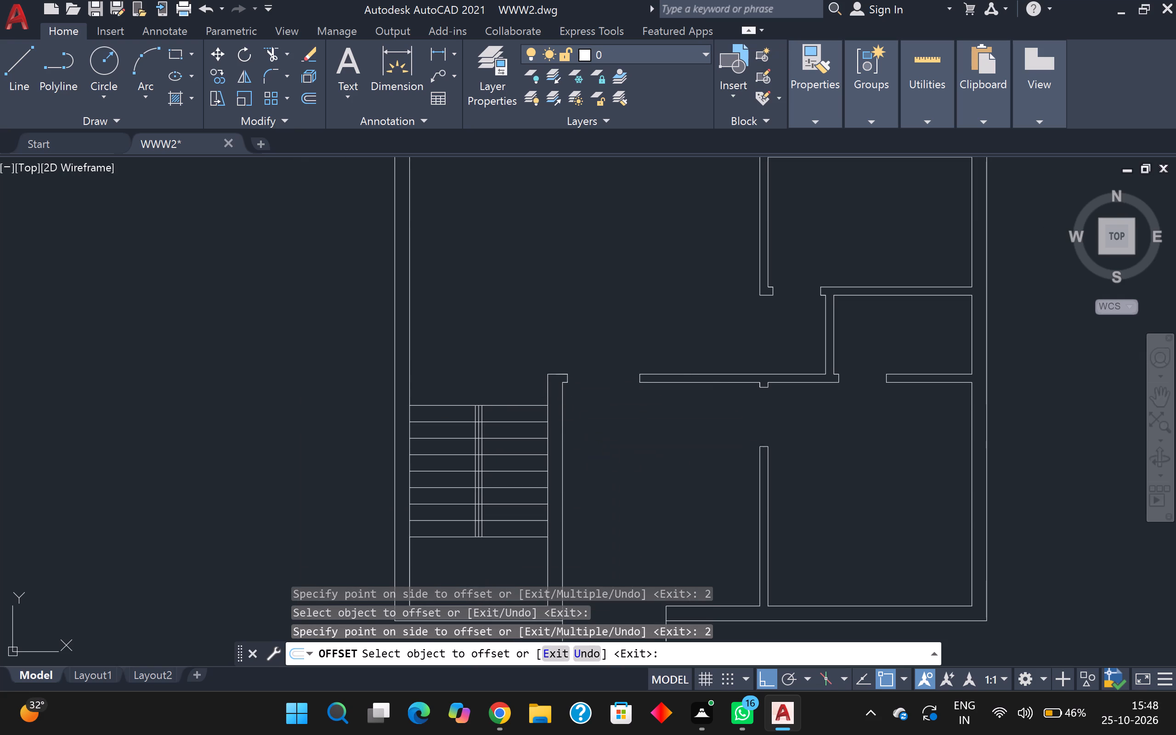
pyautogui.moveTo(525, 405); pyautogui.dragTo(552, 265, button='middle')
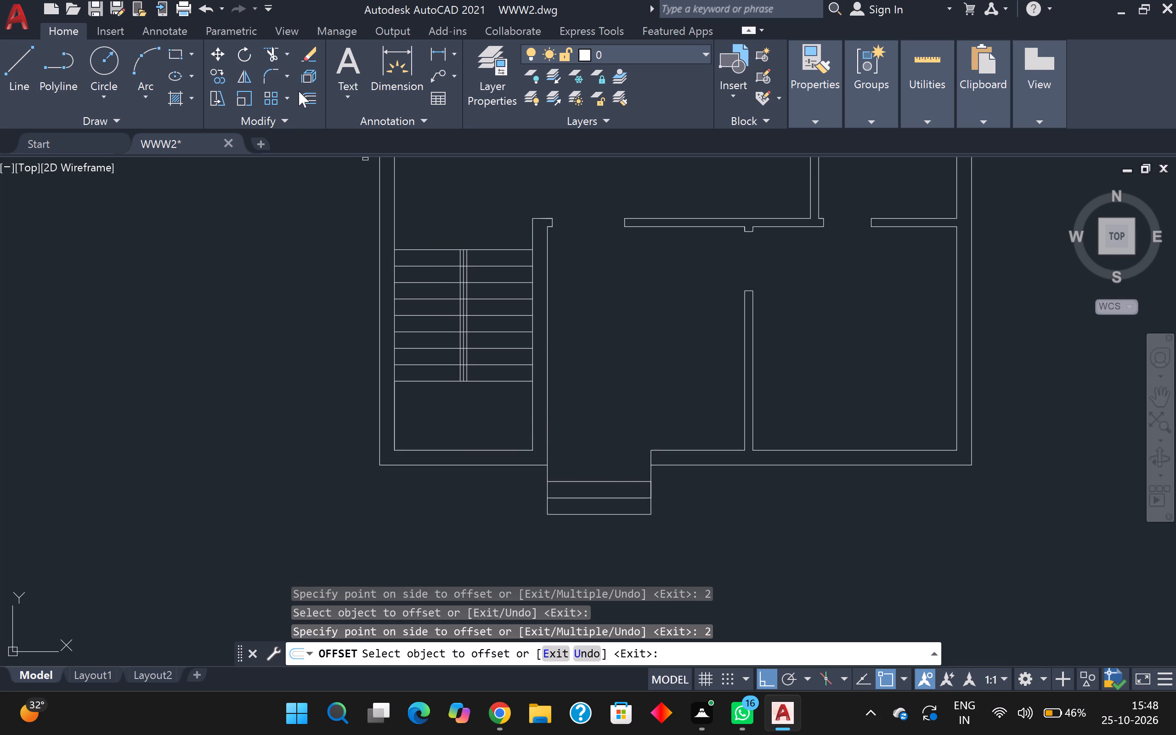
pyautogui.click(279, 58)
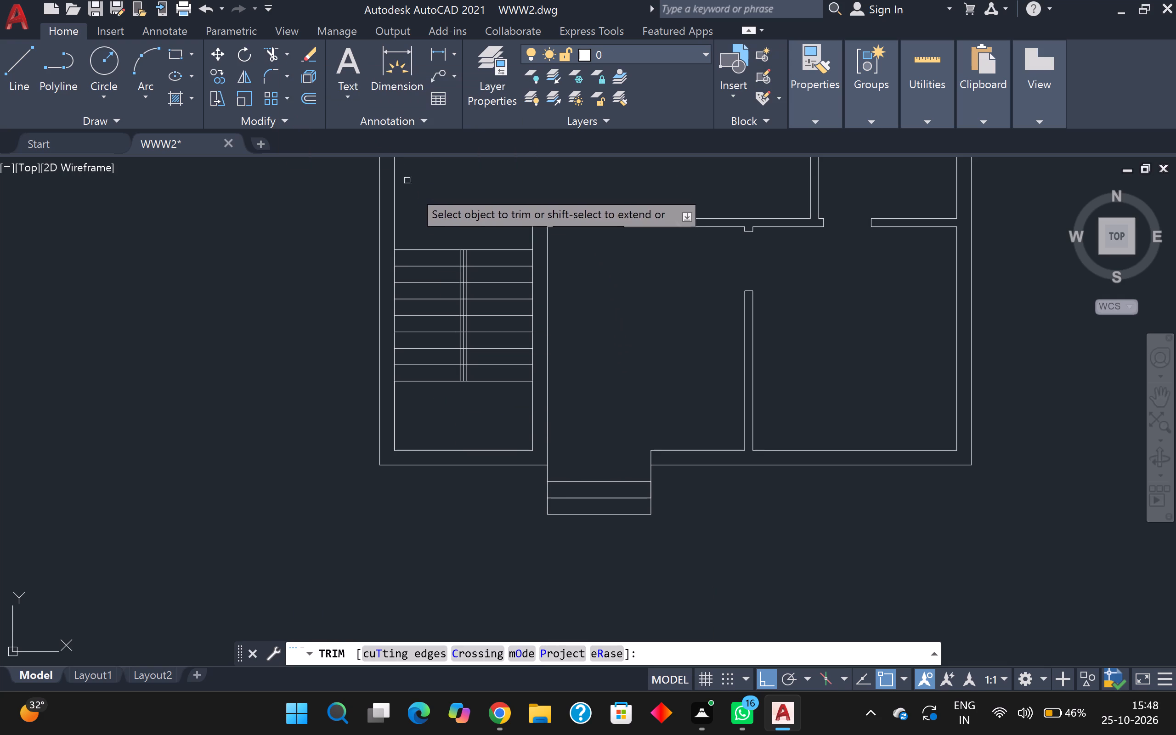
pyautogui.scroll(2, 459, 384)
pyautogui.scroll(2, 449, 344)
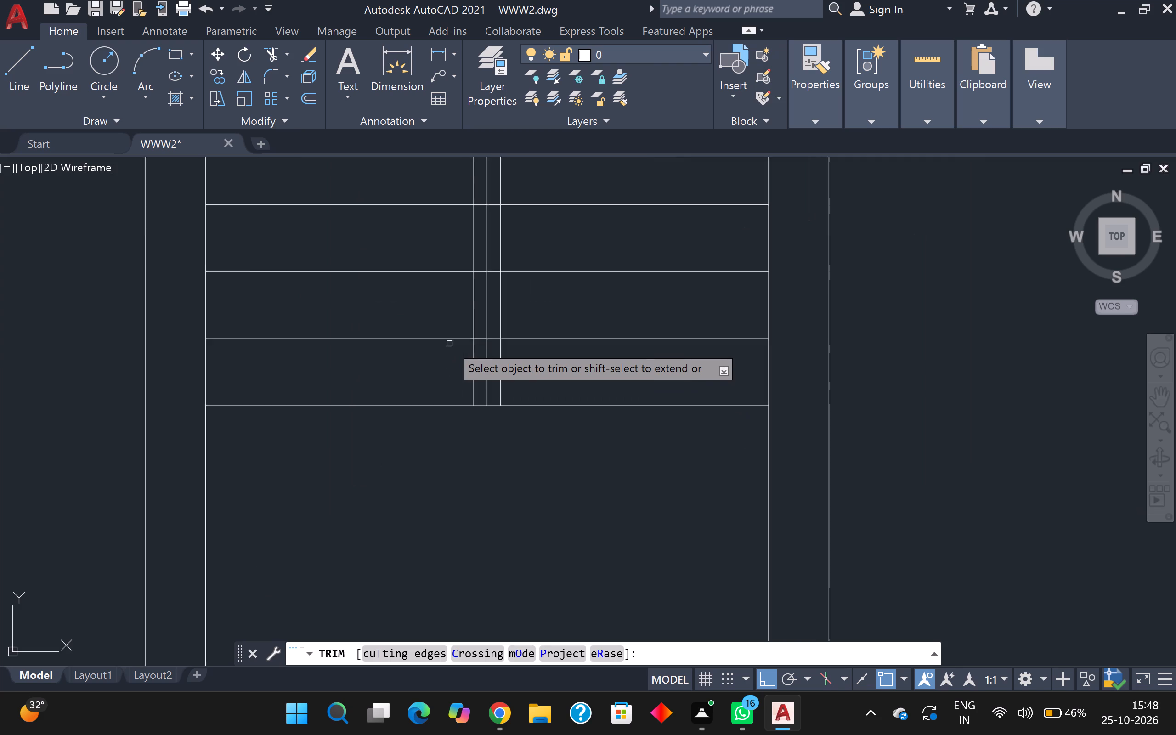
pyautogui.scroll(1, 449, 344)
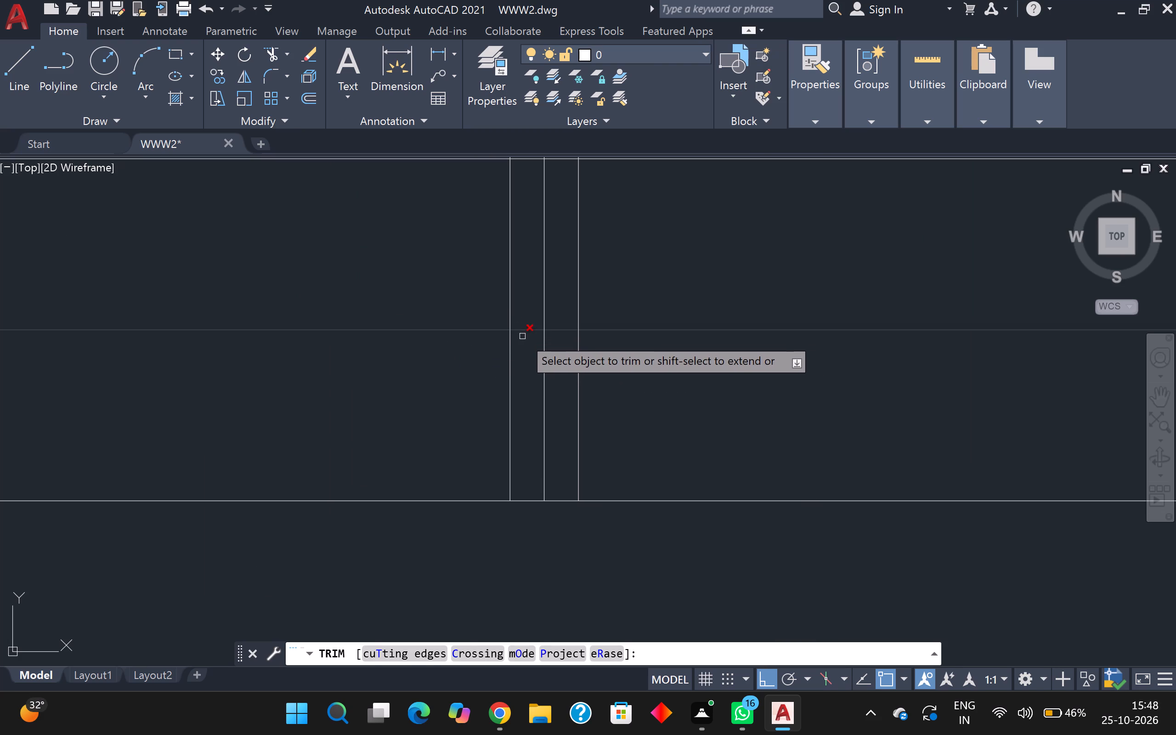
pyautogui.click(522, 336)
pyautogui.click(526, 300)
pyautogui.click(558, 347)
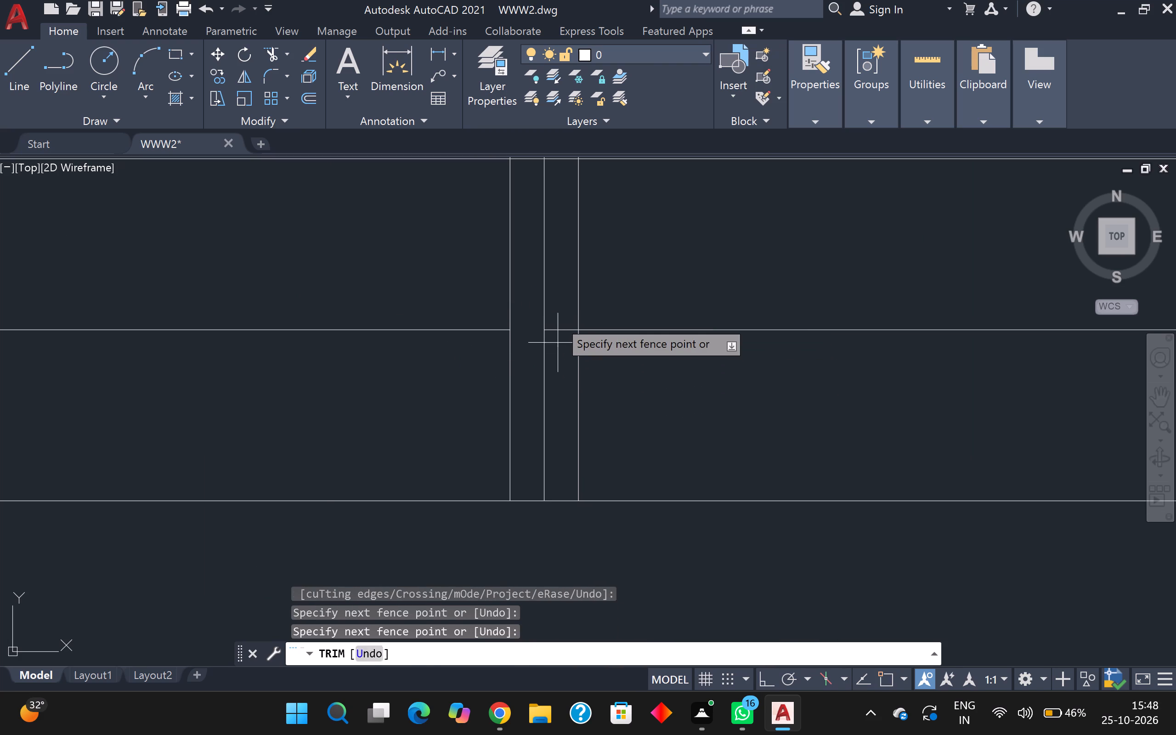
pyautogui.moveTo(558, 286); pyautogui.dragTo(520, 629, button='middle')
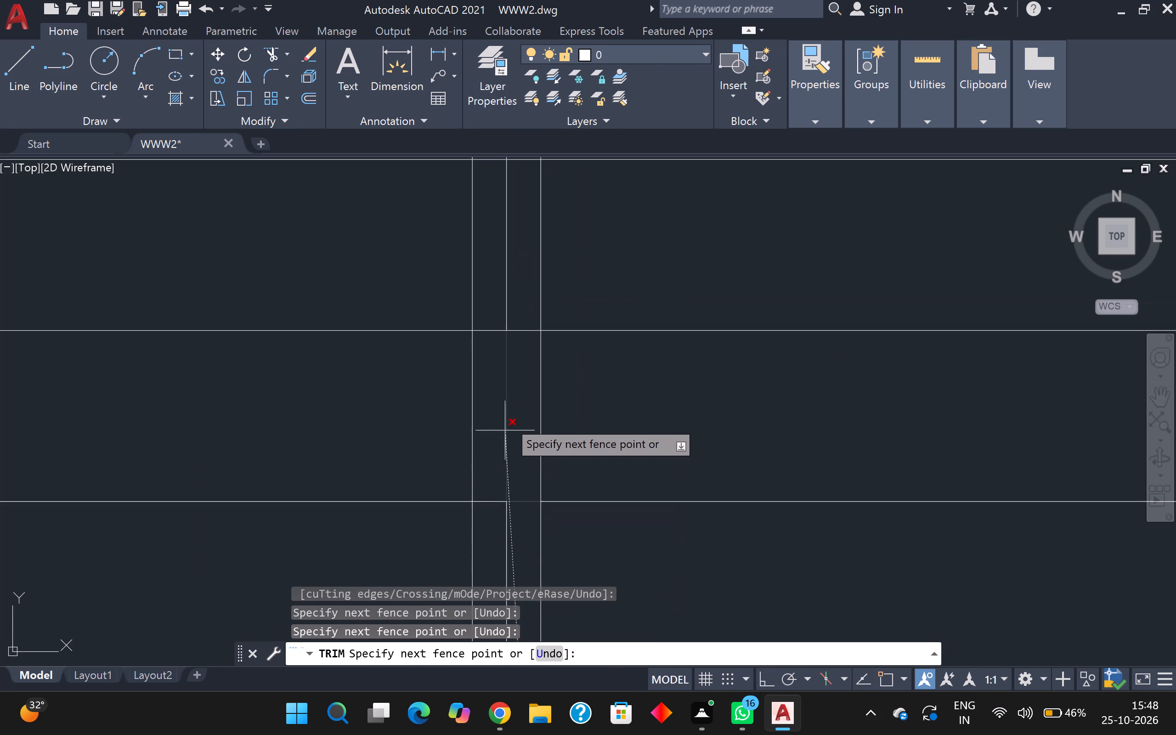
pyautogui.scroll(-4, 519, 353)
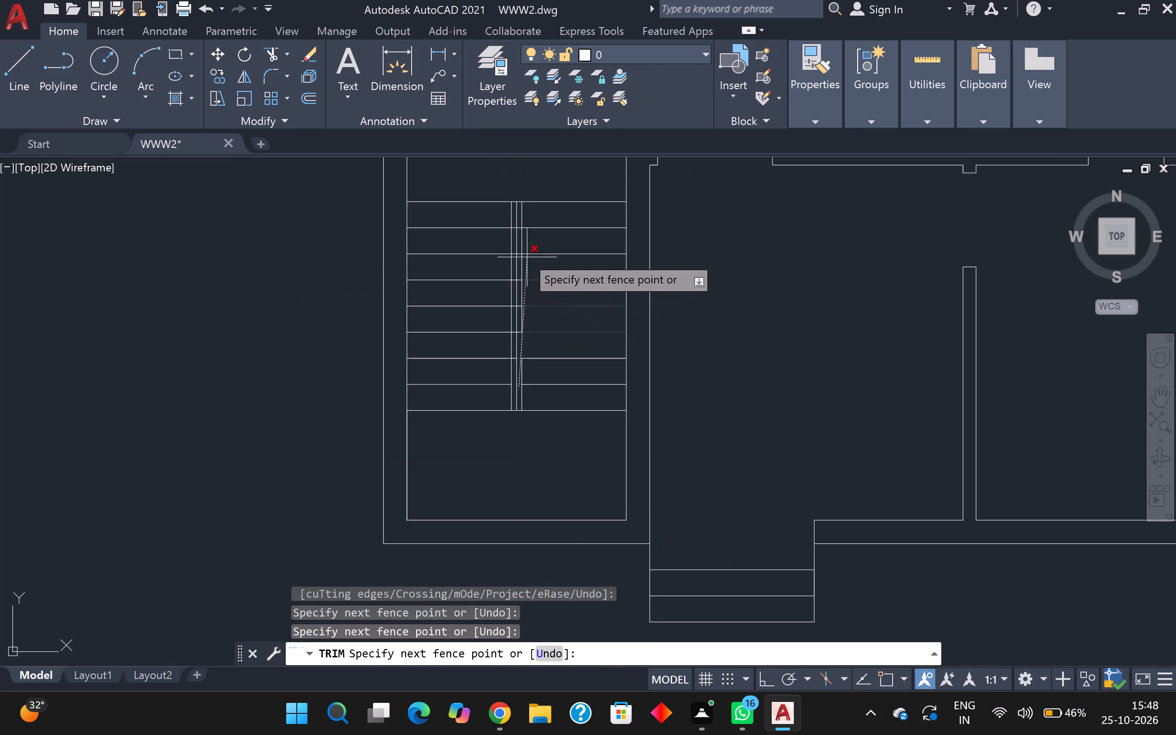
pyautogui.scroll(2, 514, 225)
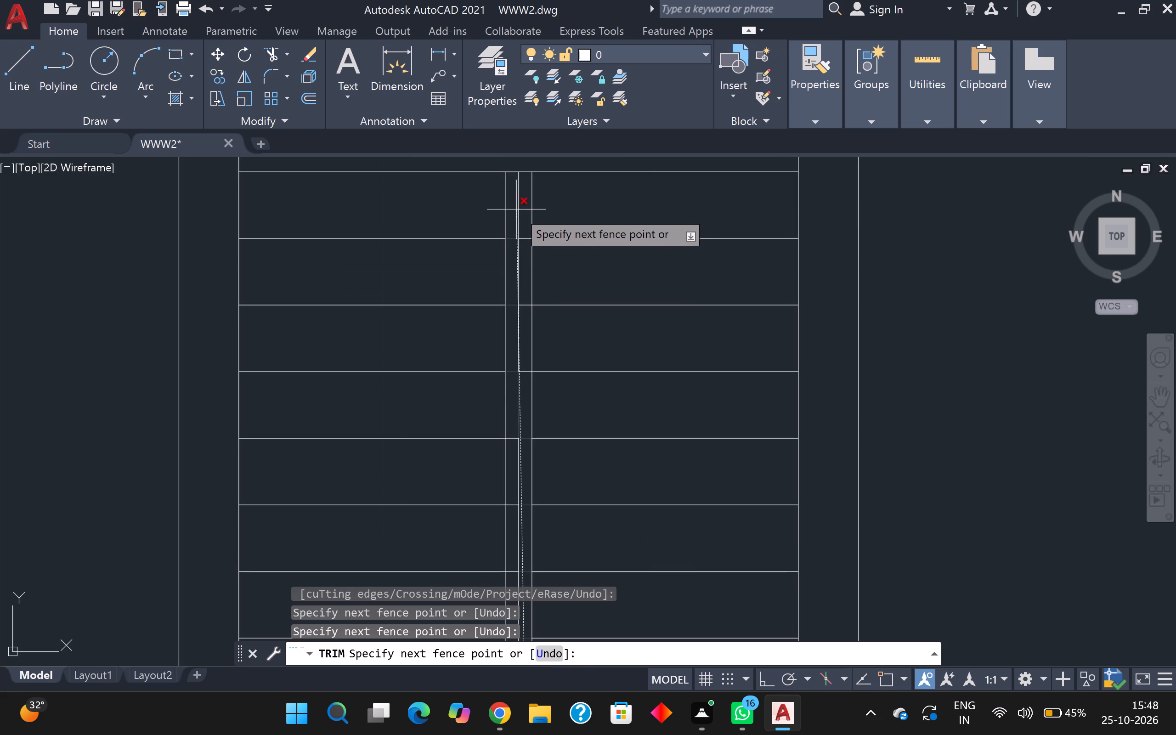
pyautogui.scroll(1, 528, 207)
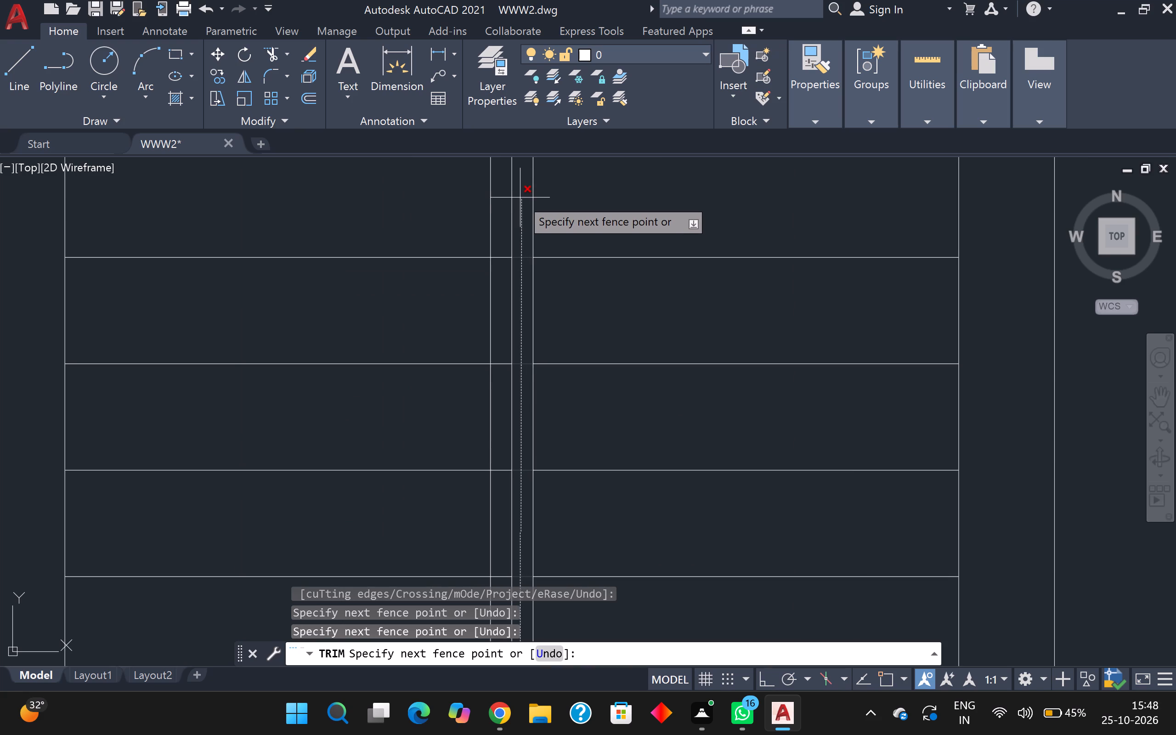
pyautogui.click(519, 197)
pyautogui.scroll(-2, 519, 197)
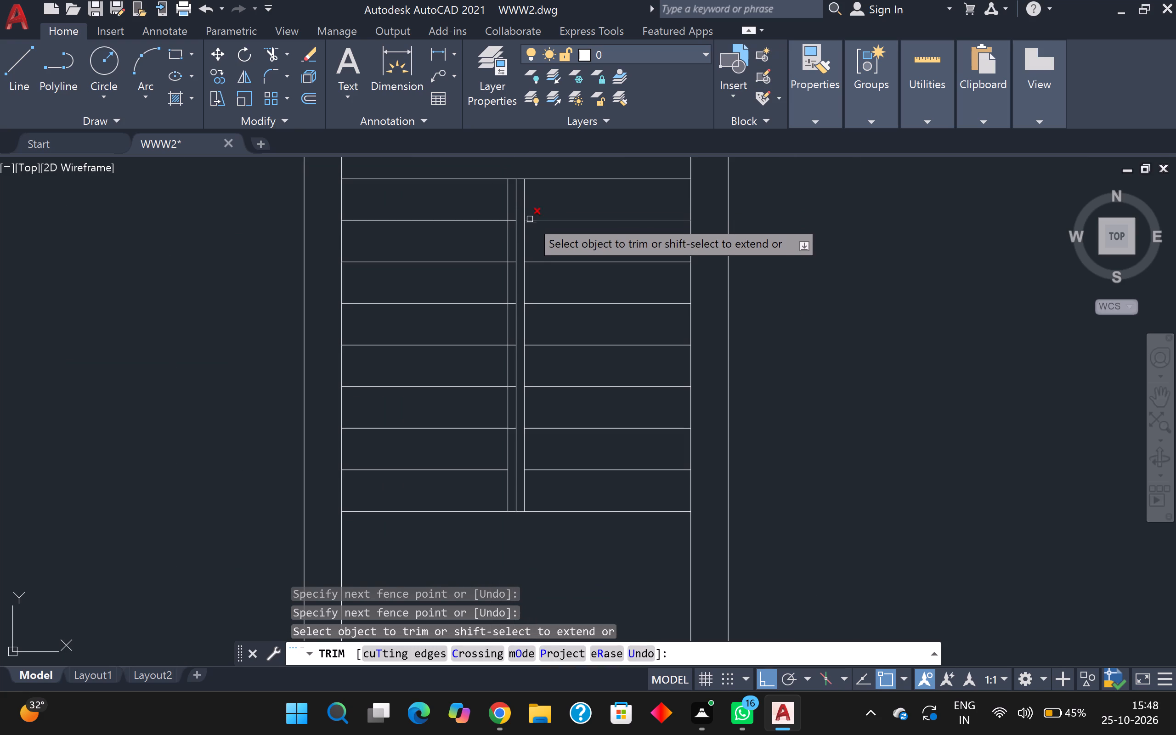
# Trim the remaining stair tread segments between the vertical centre line and its left offset.
pyautogui.moveTo(542, 212); pyautogui.dragTo(549, 249, button='middle')
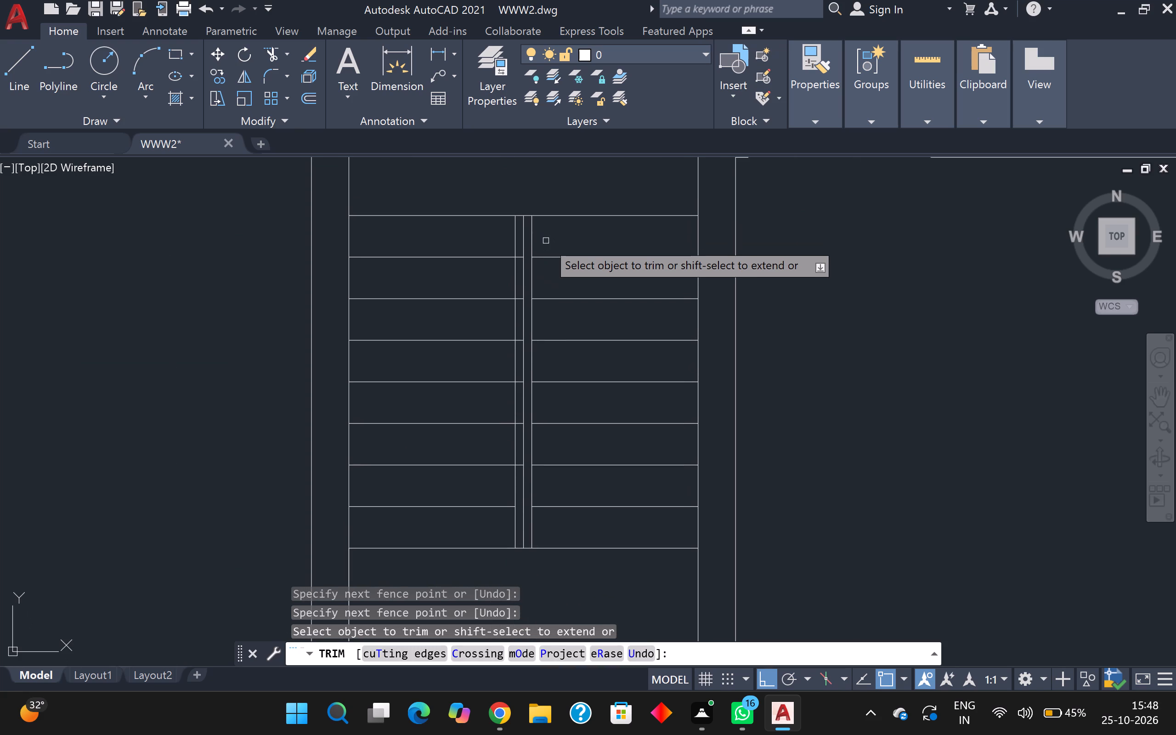
pyautogui.scroll(1, 511, 266)
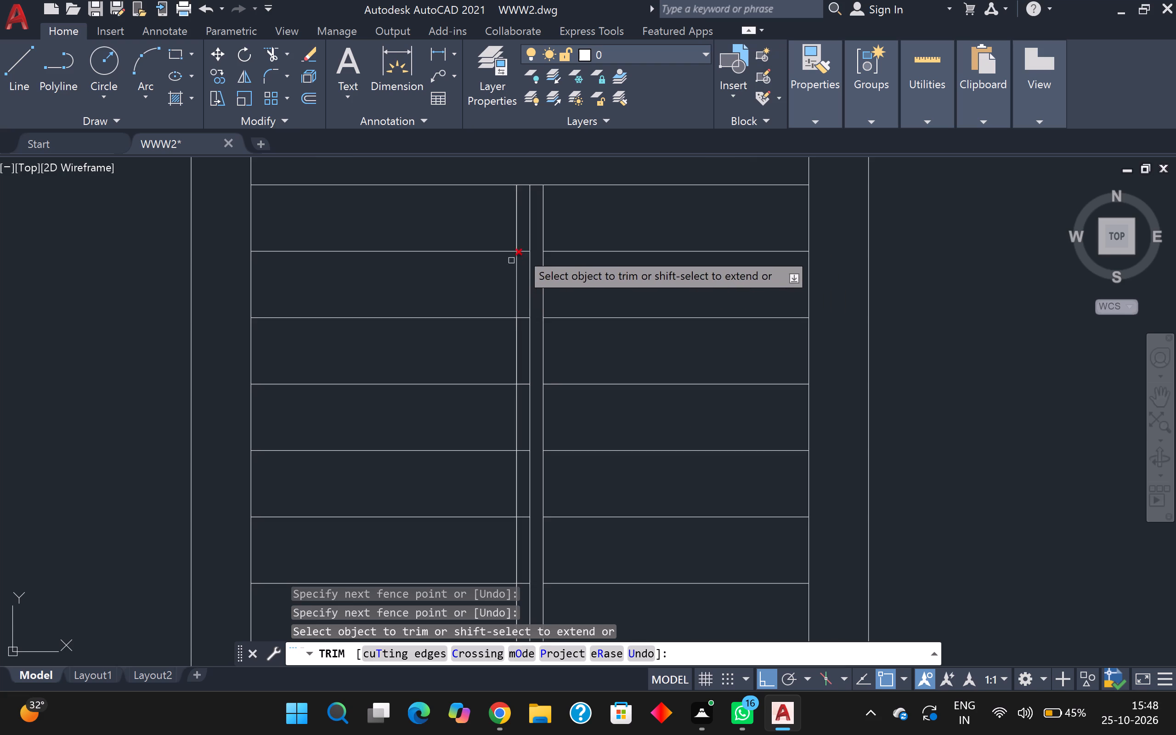
pyautogui.scroll(3, 532, 244)
pyautogui.scroll(-1, 516, 247)
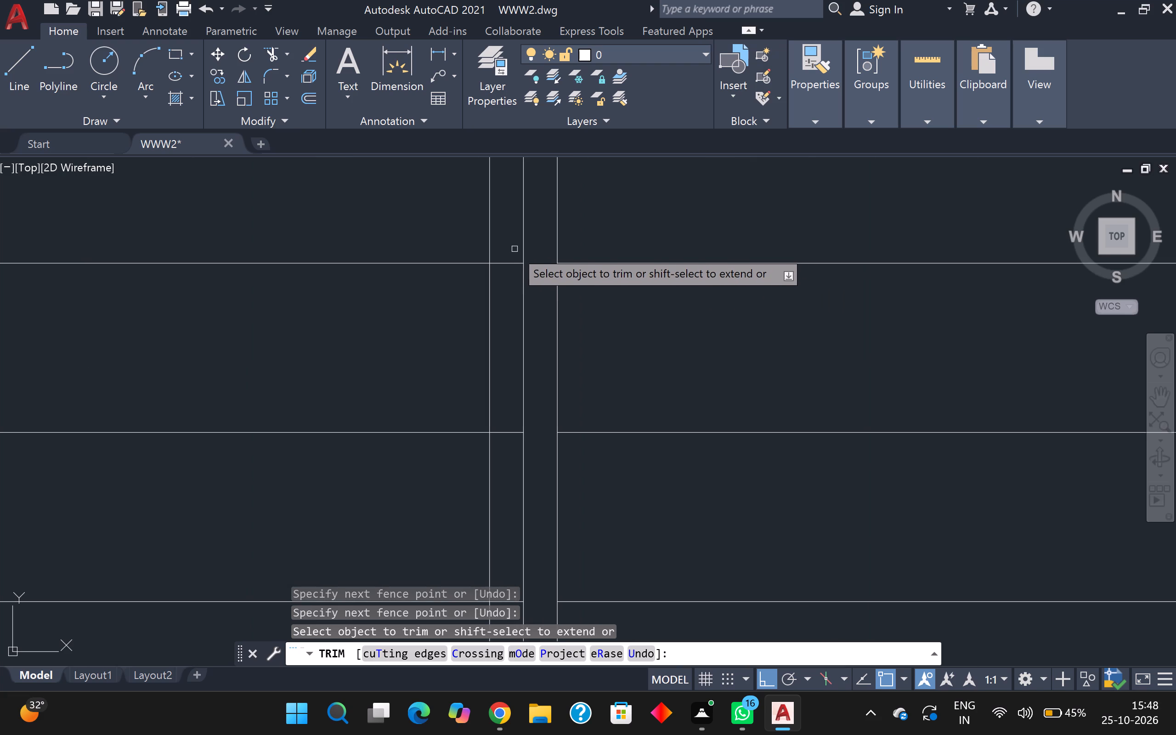
pyautogui.click(508, 249)
pyautogui.scroll(-1, 494, 323)
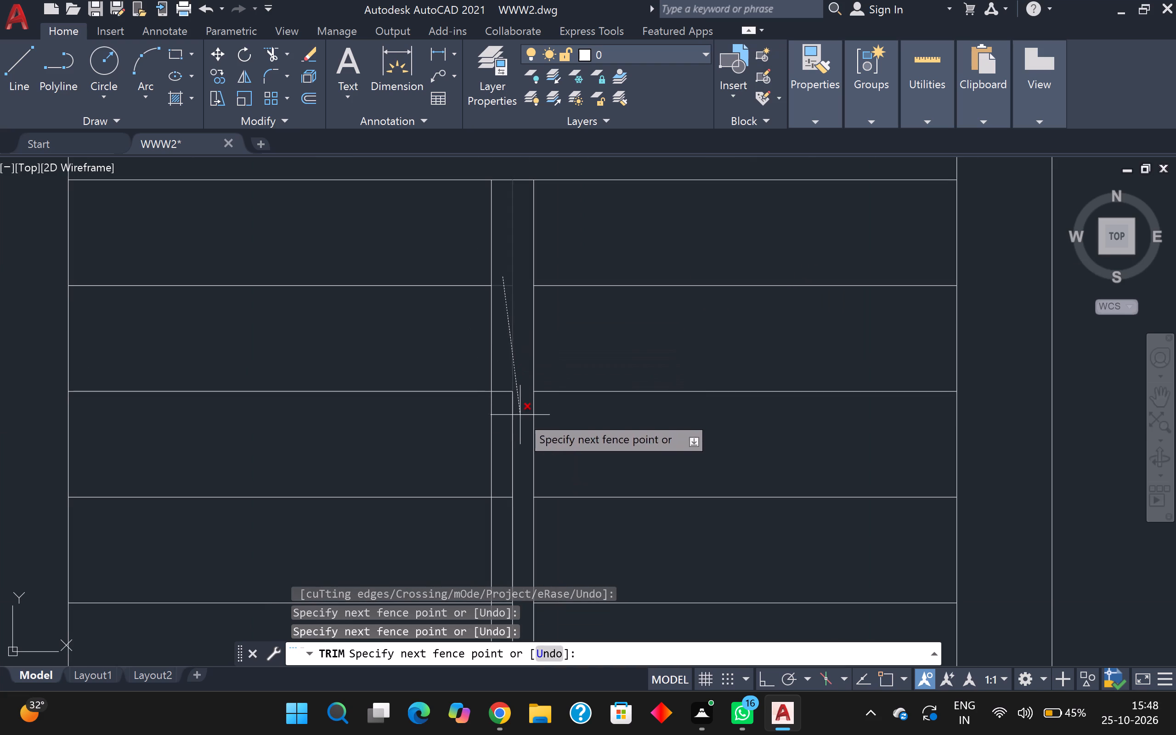
pyautogui.moveTo(520, 414); pyautogui.dragTo(519, 70, button='middle')
pyautogui.scroll(-1, 530, 542)
pyautogui.moveTo(530, 543); pyautogui.dragTo(532, 526, button='middle')
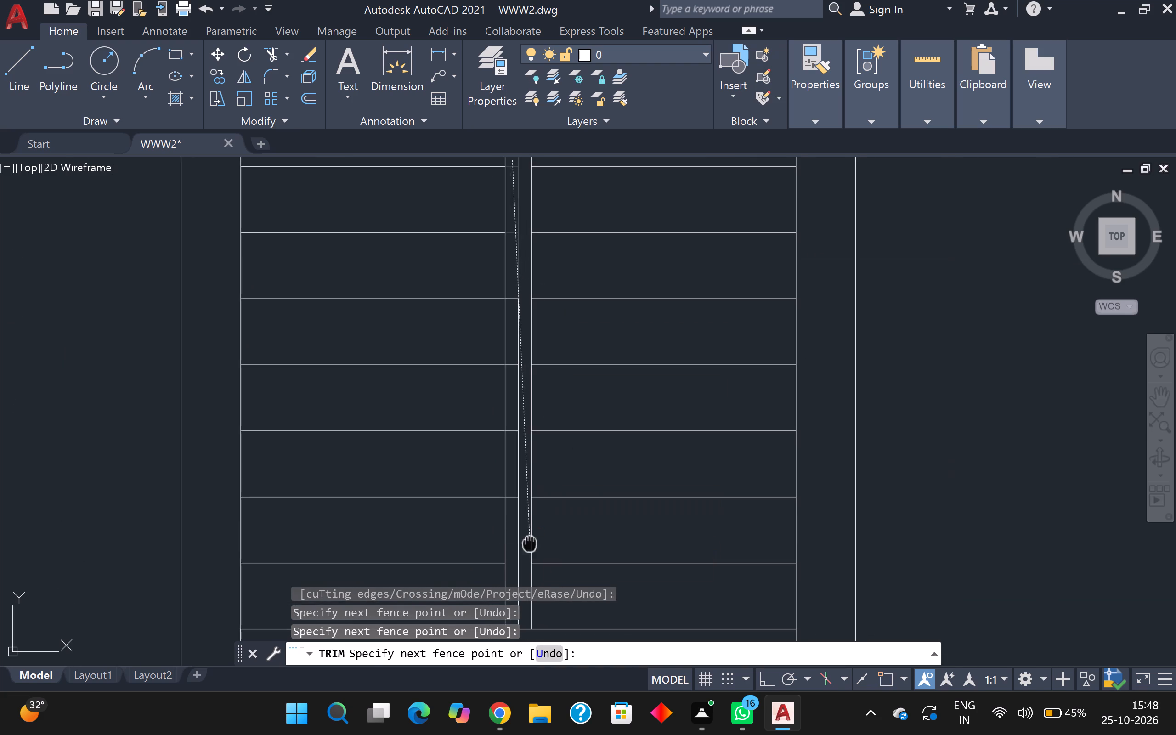
pyautogui.moveTo(532, 526); pyautogui.dragTo(536, 241, button='middle')
pyautogui.moveTo(520, 270); pyautogui.dragTo(521, 300, button='middle')
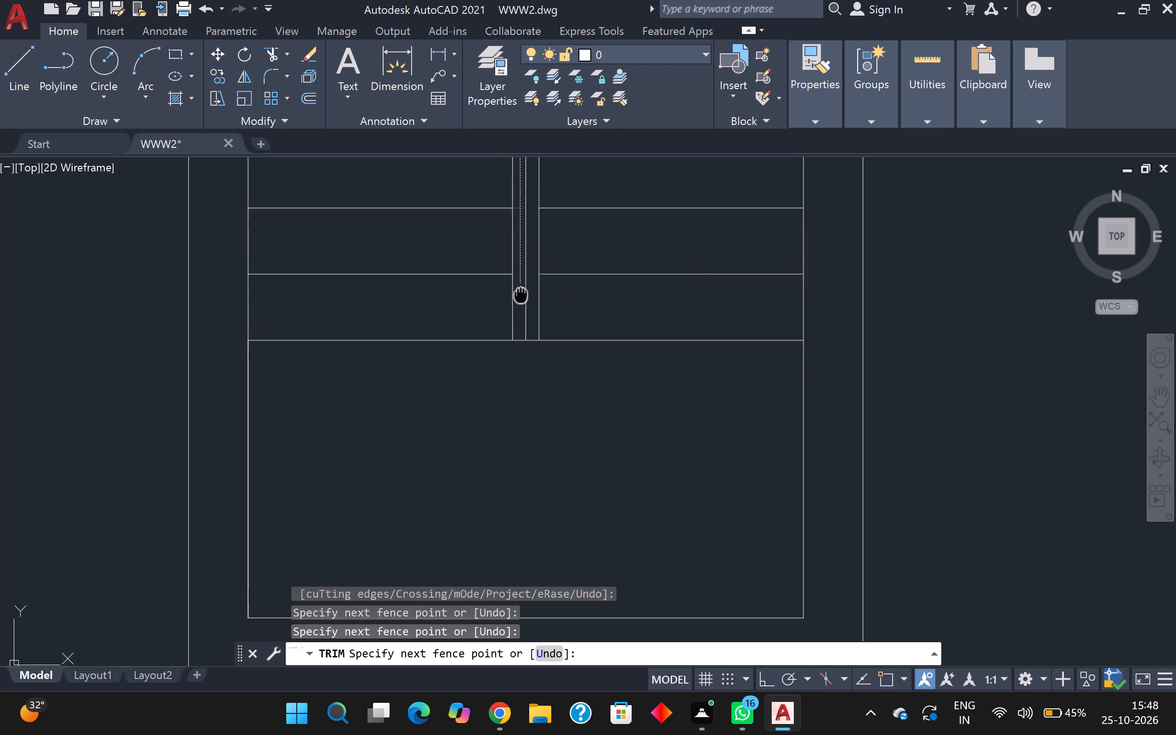
pyautogui.moveTo(521, 300); pyautogui.dragTo(505, 433, button='middle')
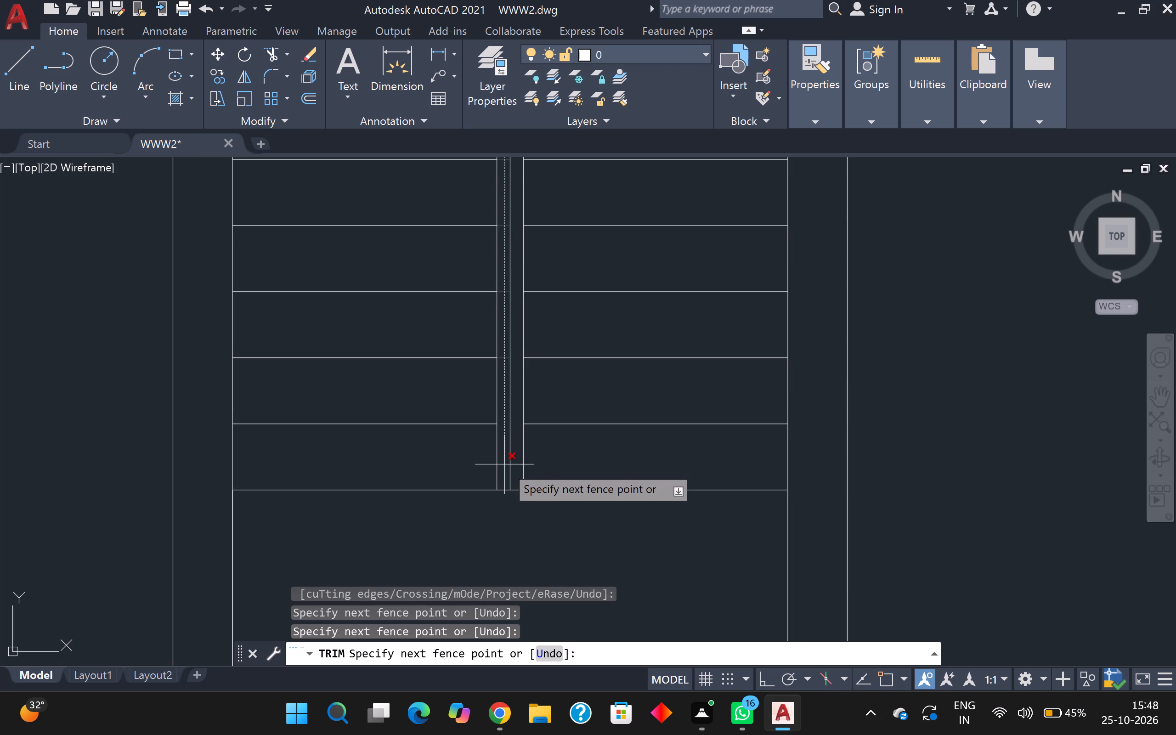
pyautogui.click(504, 463)
pyautogui.scroll(-2, 504, 458)
pyautogui.scroll(-2, 506, 507)
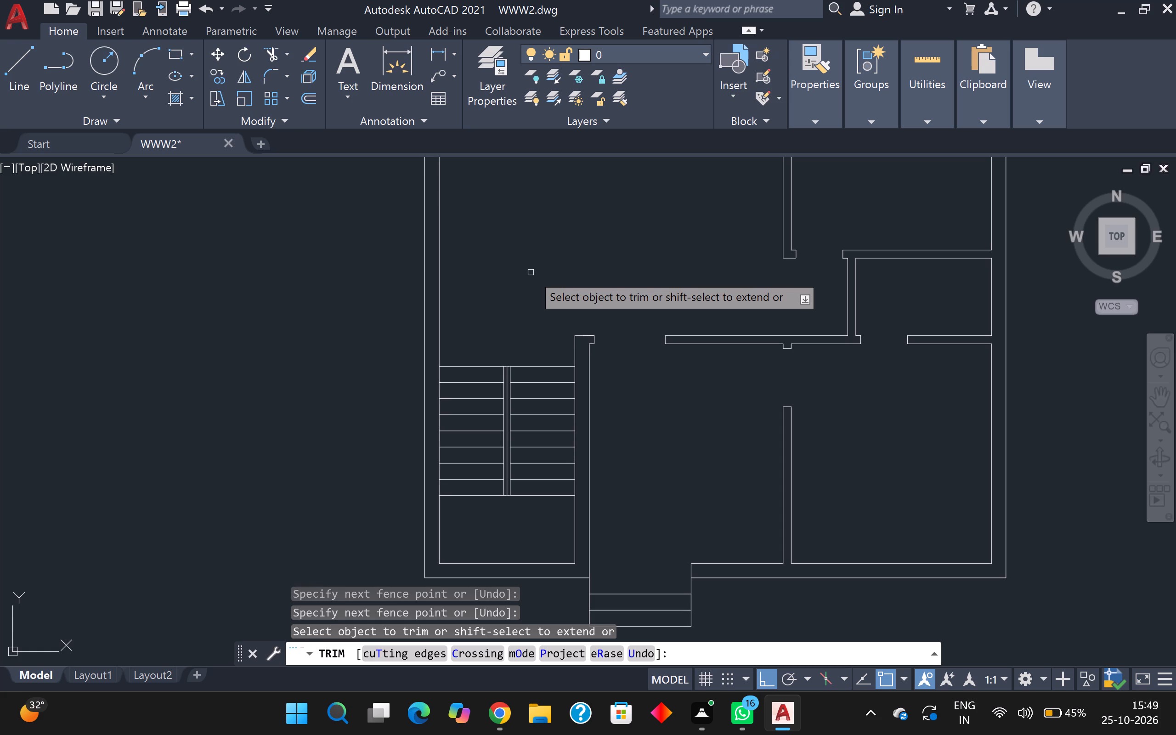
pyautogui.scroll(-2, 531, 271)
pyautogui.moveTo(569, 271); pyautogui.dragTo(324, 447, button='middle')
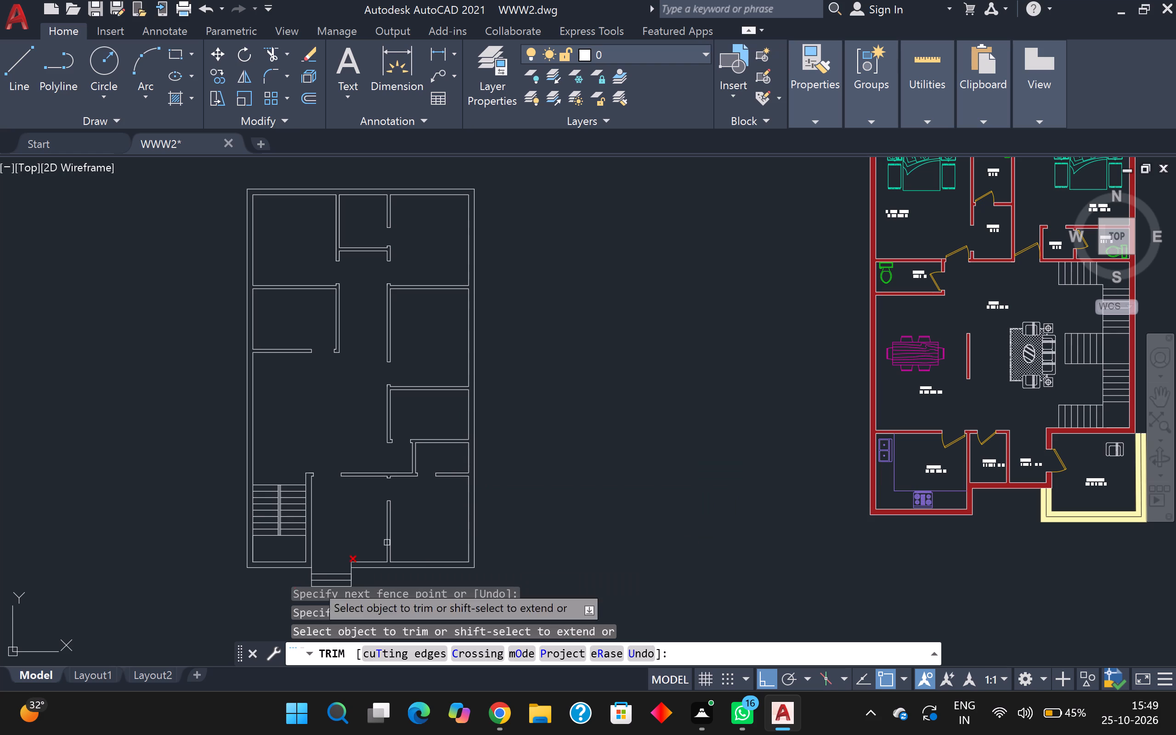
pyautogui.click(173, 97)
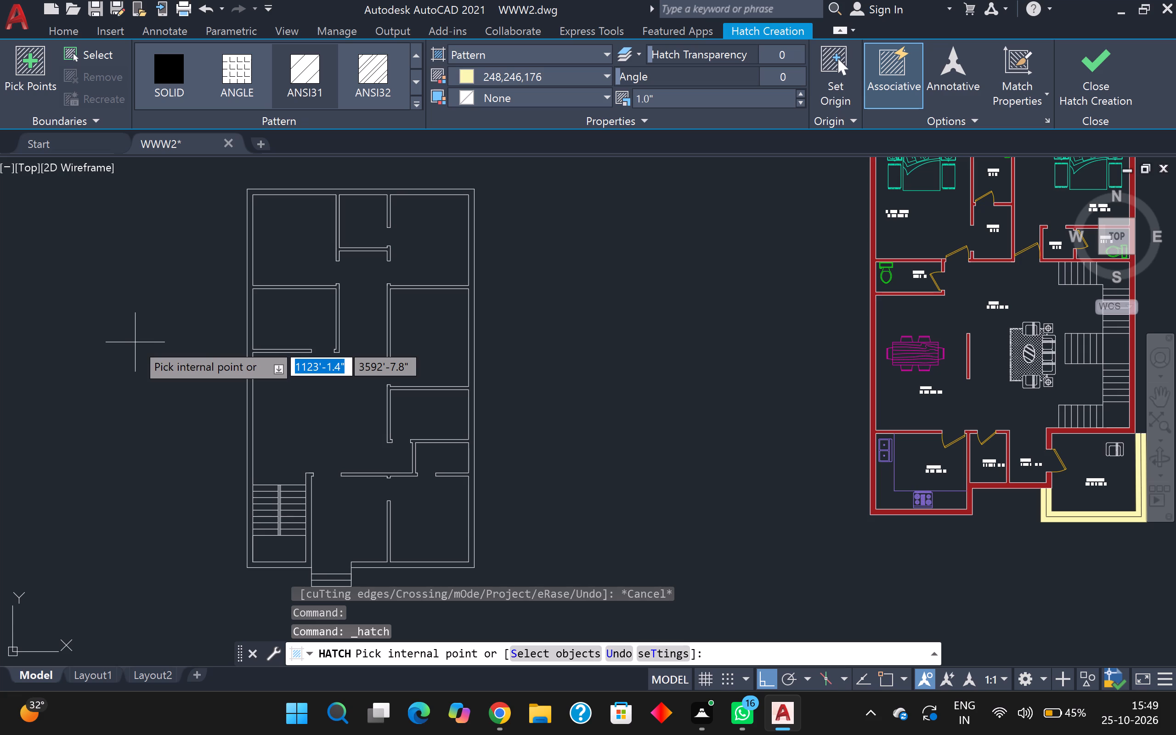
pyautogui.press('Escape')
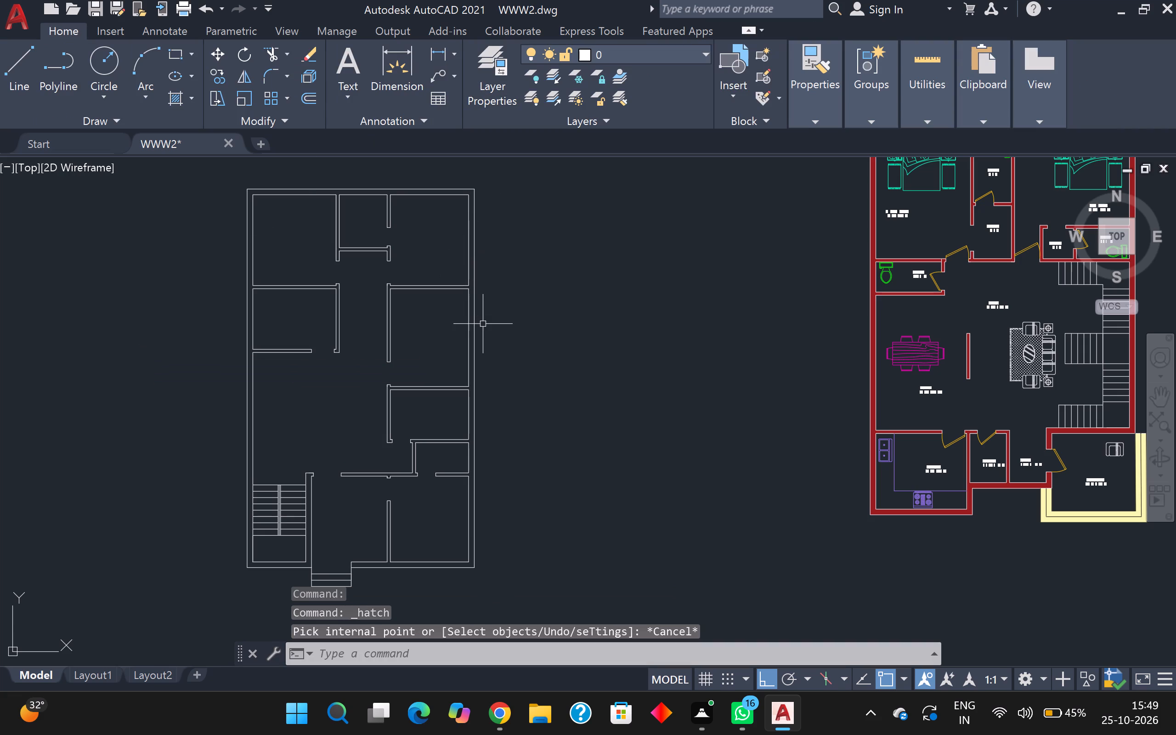
# Draw a 4' long window outline across the full thickness of the right outer wall, in the middle right-hand room.
pyautogui.press('l')
pyautogui.press('Return')
pyautogui.scroll(1, 478, 324)
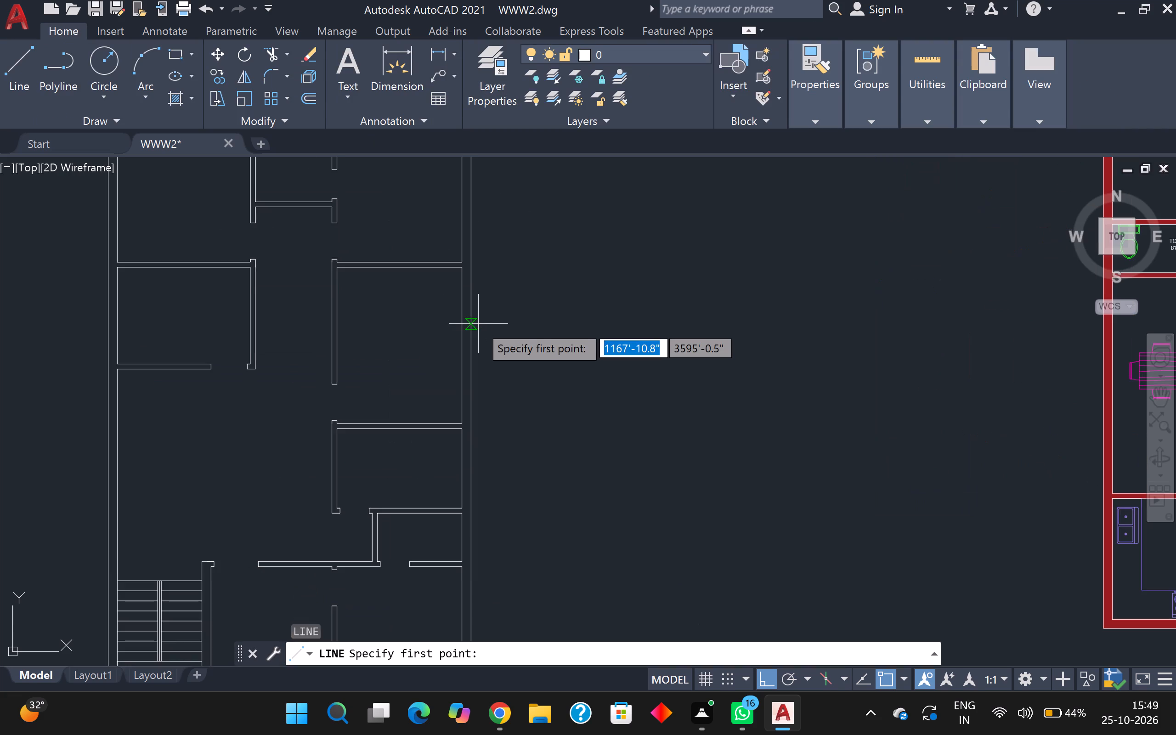
pyautogui.scroll(-3, 478, 324)
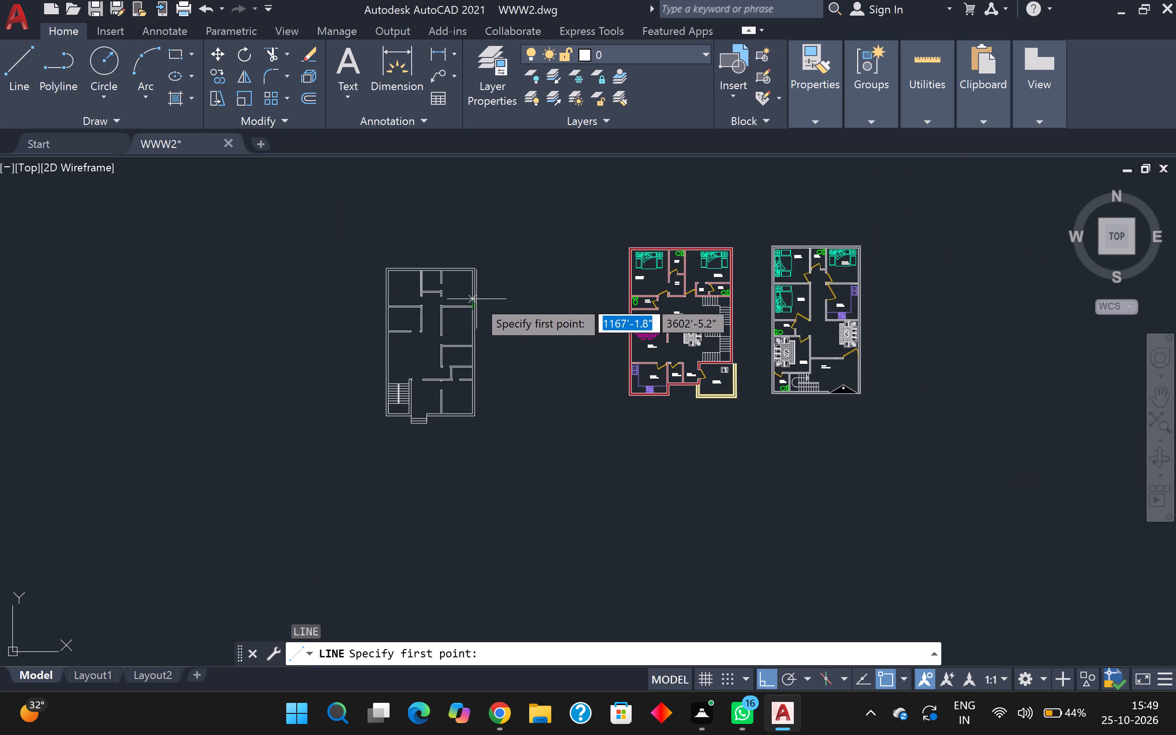
pyautogui.scroll(3, 446, 333)
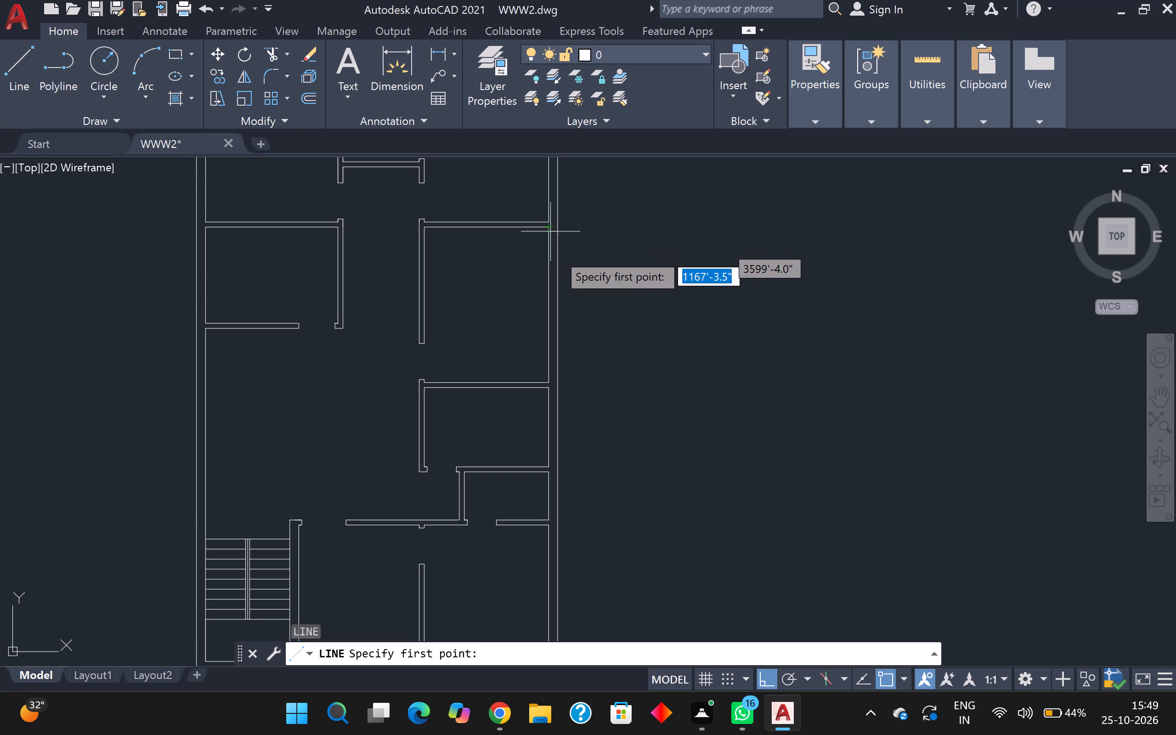
pyautogui.click(547, 278)
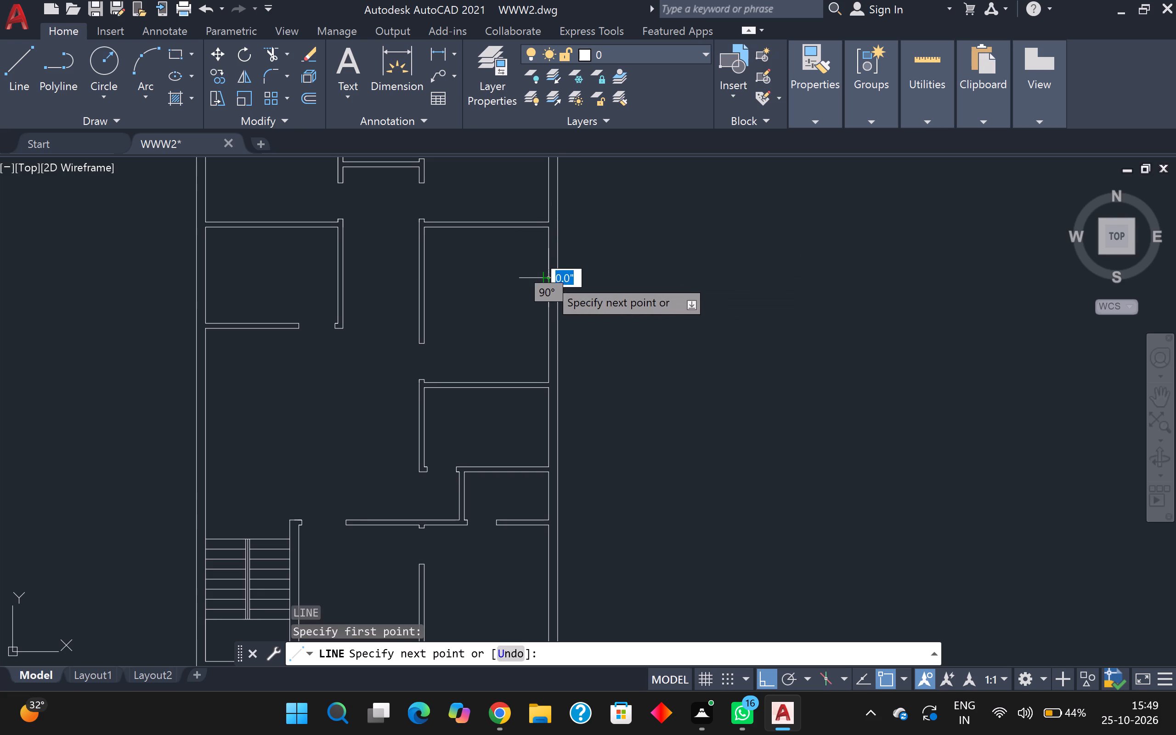
pyautogui.scroll(2, 566, 274)
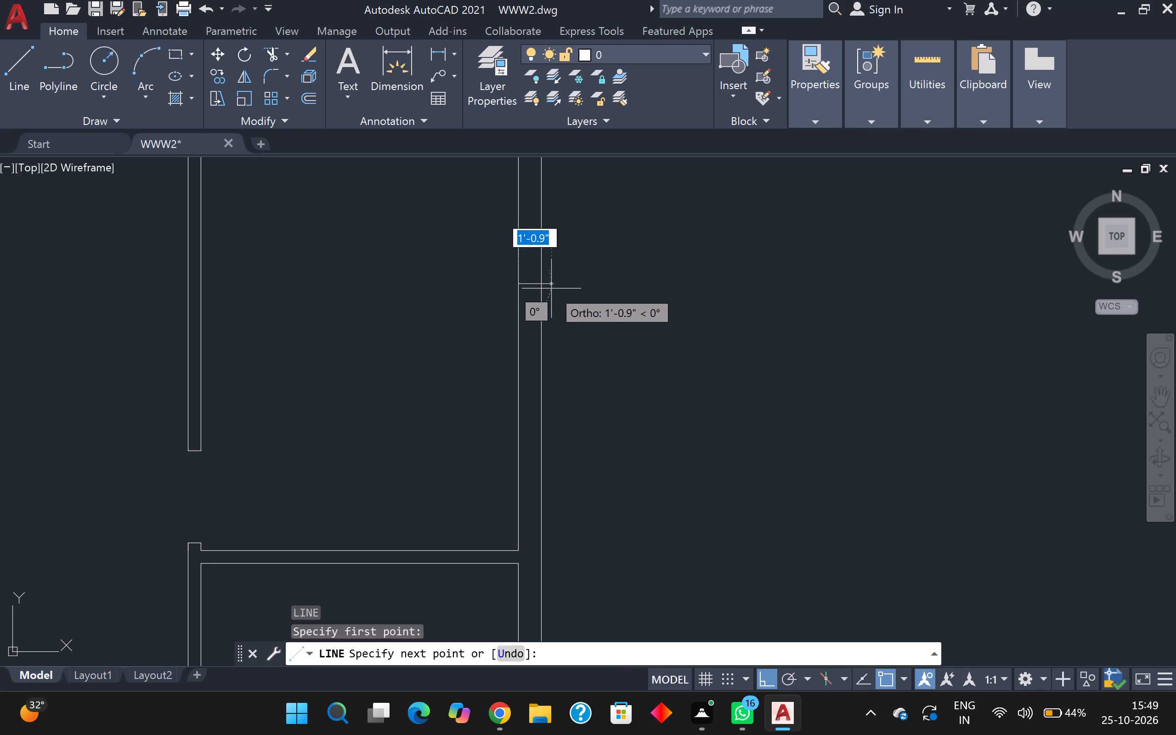
pyautogui.scroll(2, 551, 288)
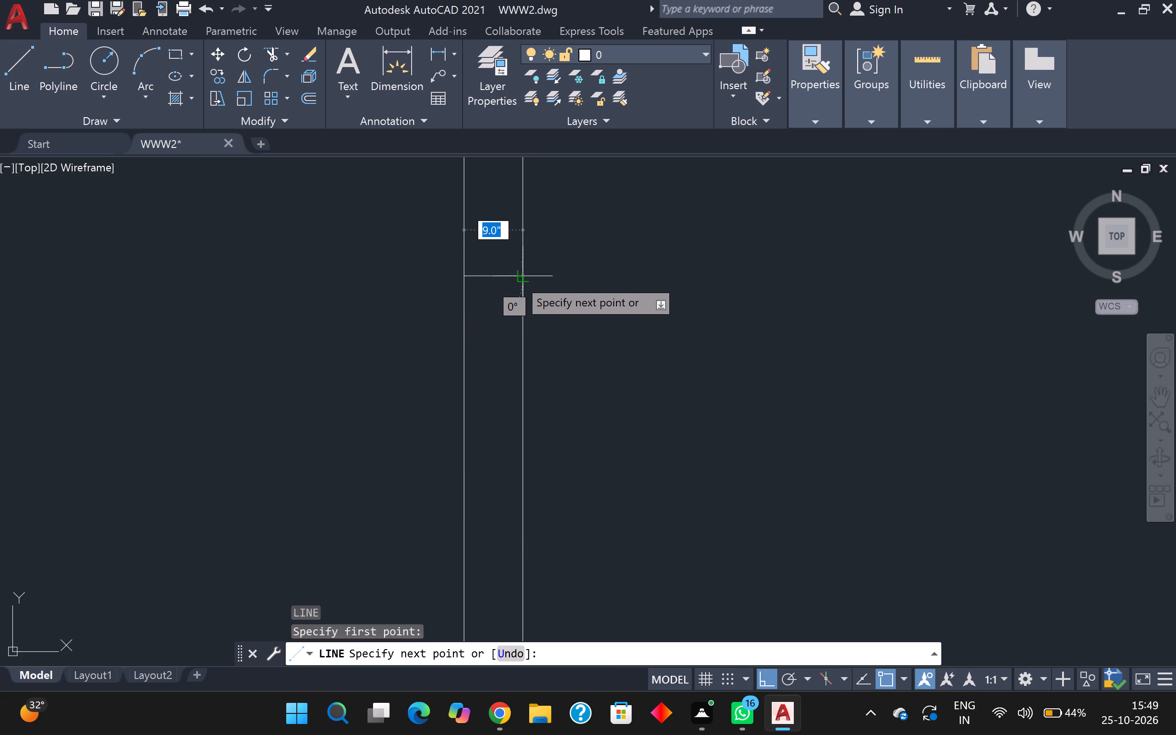
pyautogui.click(517, 278)
pyautogui.write("4'")
pyautogui.press('Return')
pyautogui.scroll(1, 509, 332)
pyautogui.scroll(-5, 509, 332)
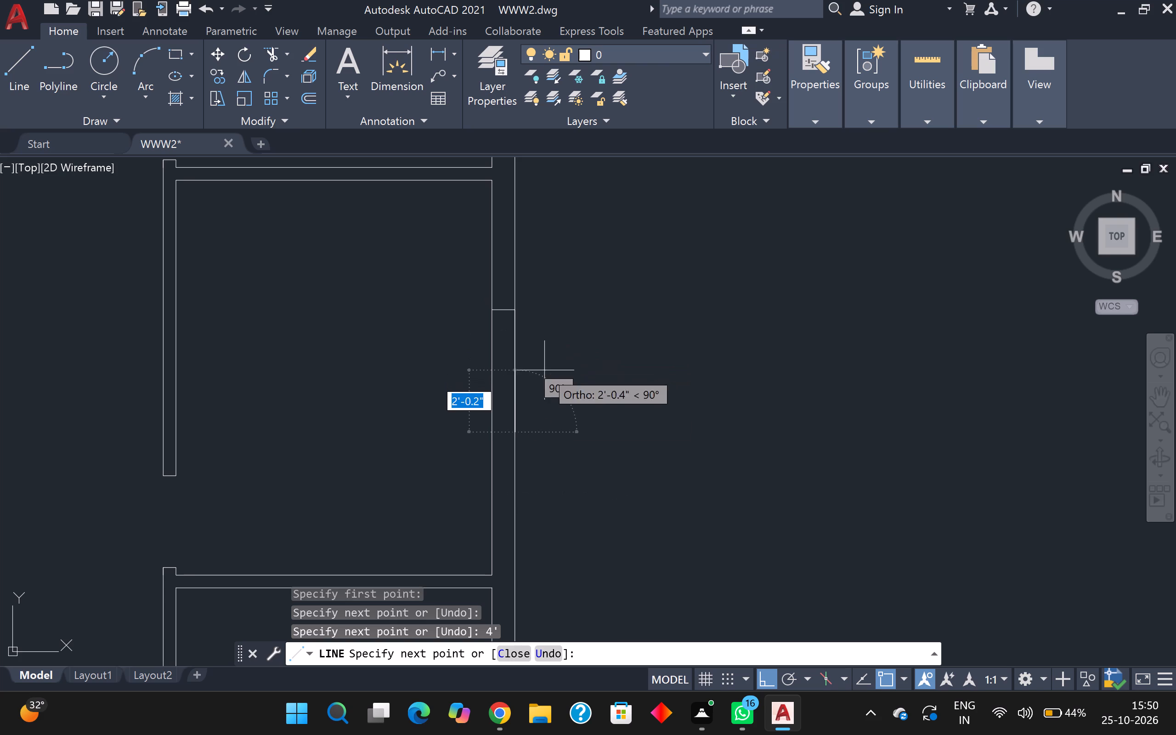
pyautogui.scroll(2, 469, 439)
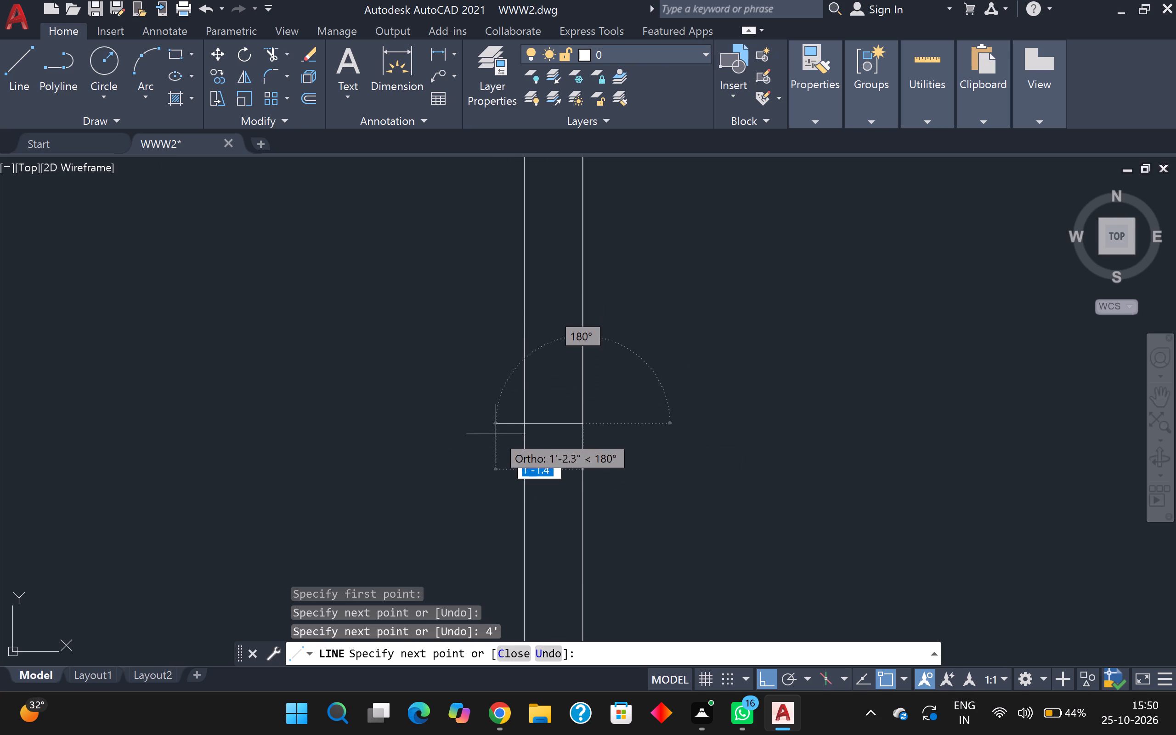
pyautogui.click(520, 420)
pyautogui.scroll(-2, 520, 420)
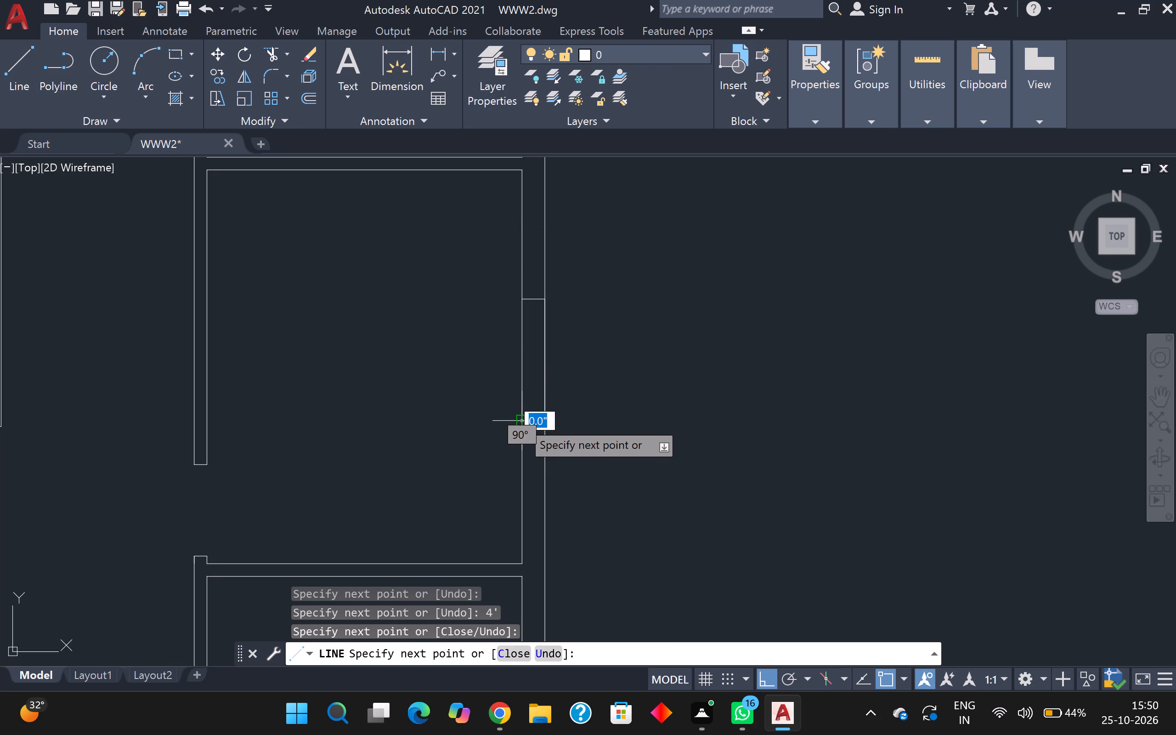
pyautogui.scroll(-1, 520, 420)
pyautogui.scroll(1, 519, 387)
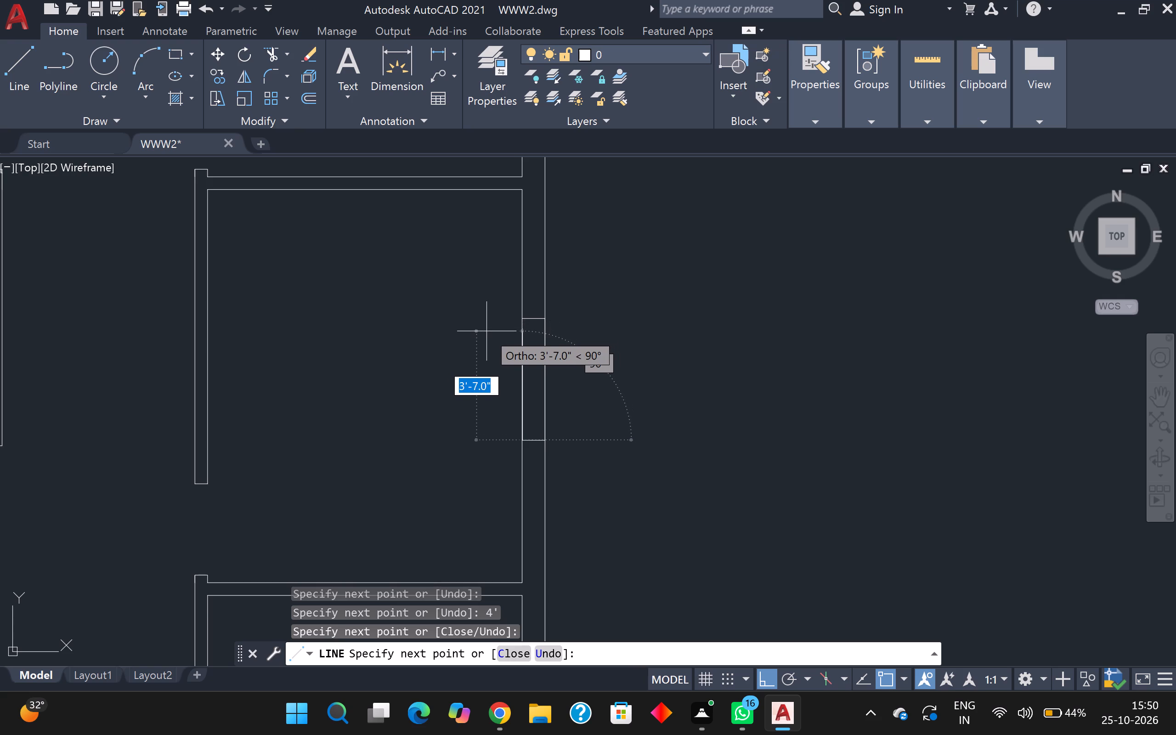
pyautogui.scroll(3, 481, 324)
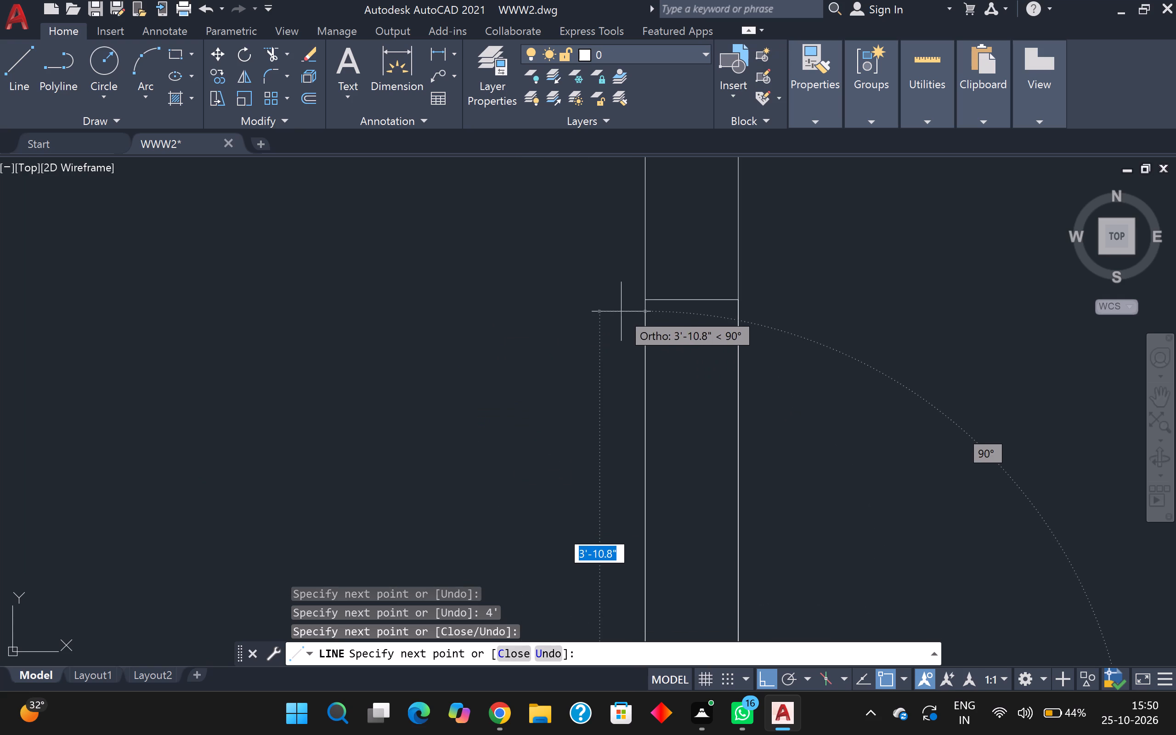
pyautogui.click(645, 300)
# Add the window's vertical centre line between the midpoints of its top and bottom edges.
pyautogui.scroll(-2, 647, 301)
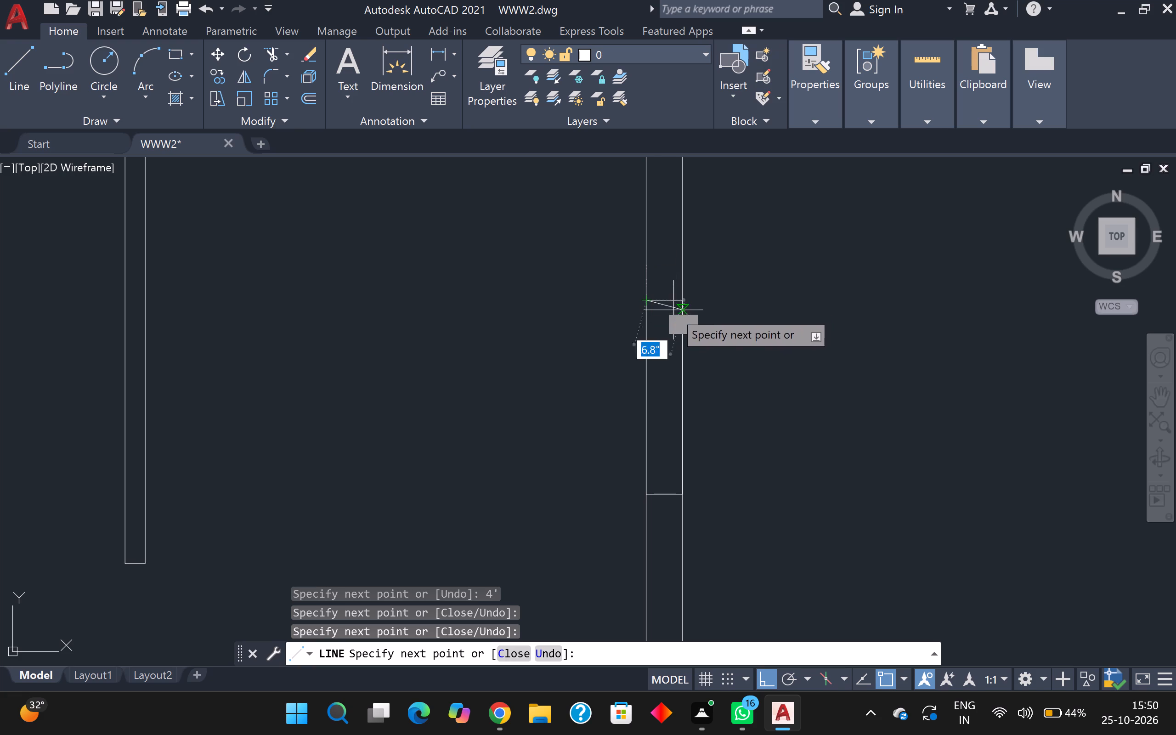
pyautogui.scroll(2, 670, 310)
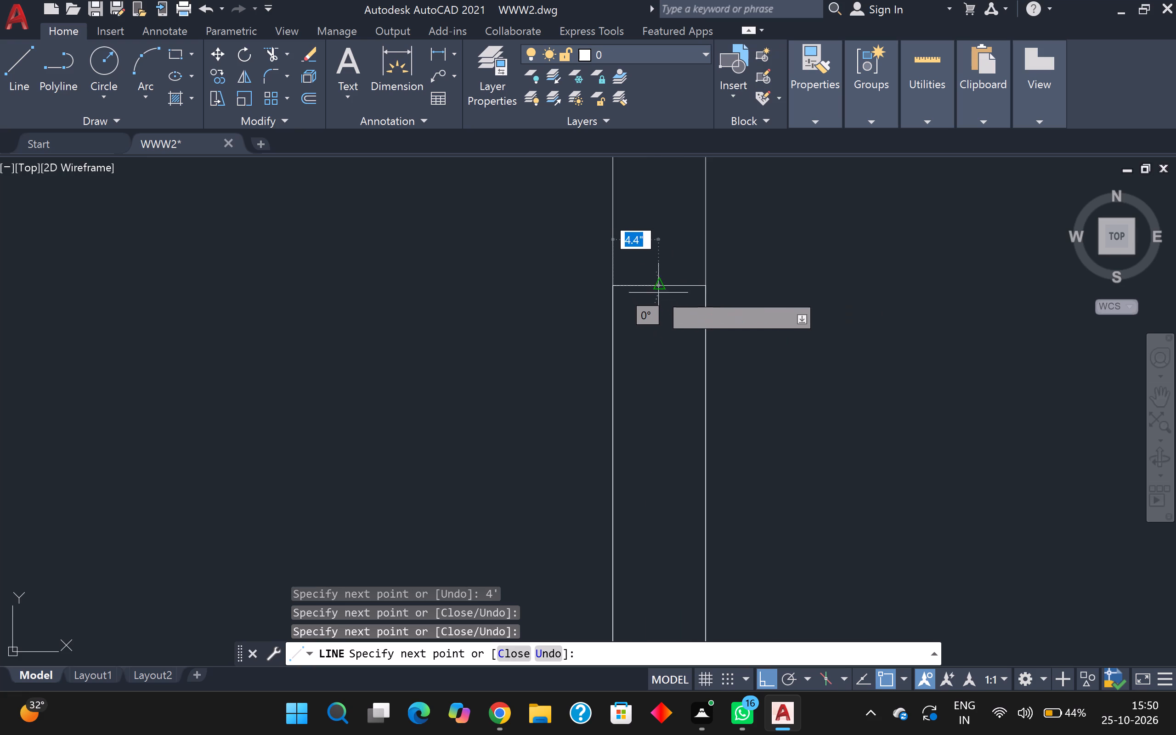
pyautogui.click(657, 286)
pyautogui.scroll(-1, 657, 288)
pyautogui.moveTo(657, 300); pyautogui.dragTo(639, 208, button='middle')
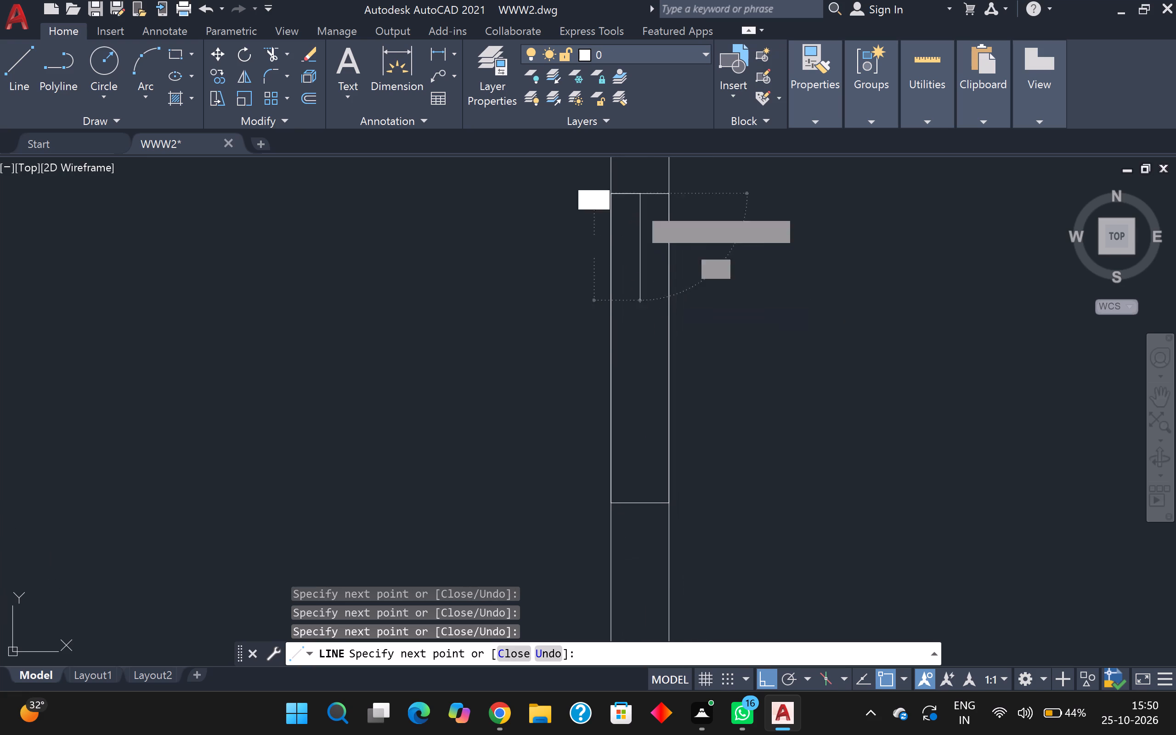
pyautogui.click(637, 498)
pyautogui.scroll(3, 624, 413)
pyautogui.scroll(-3, 628, 395)
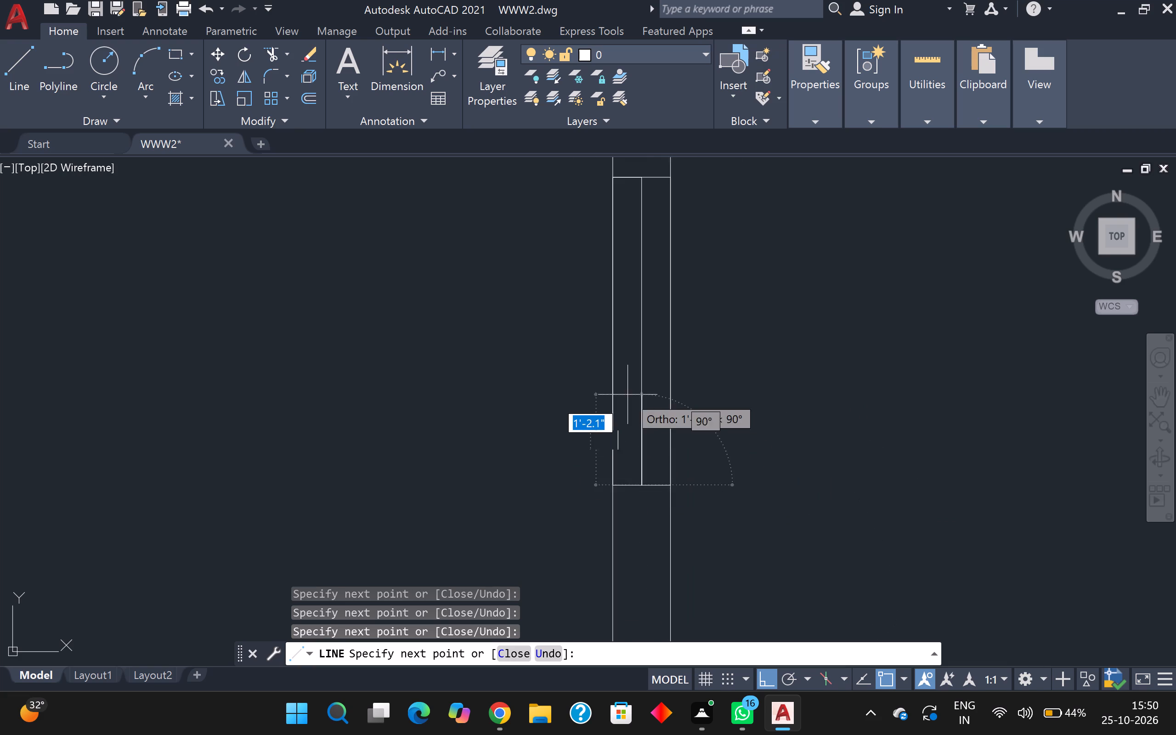
pyautogui.scroll(-4, 628, 395)
pyautogui.press('Escape')
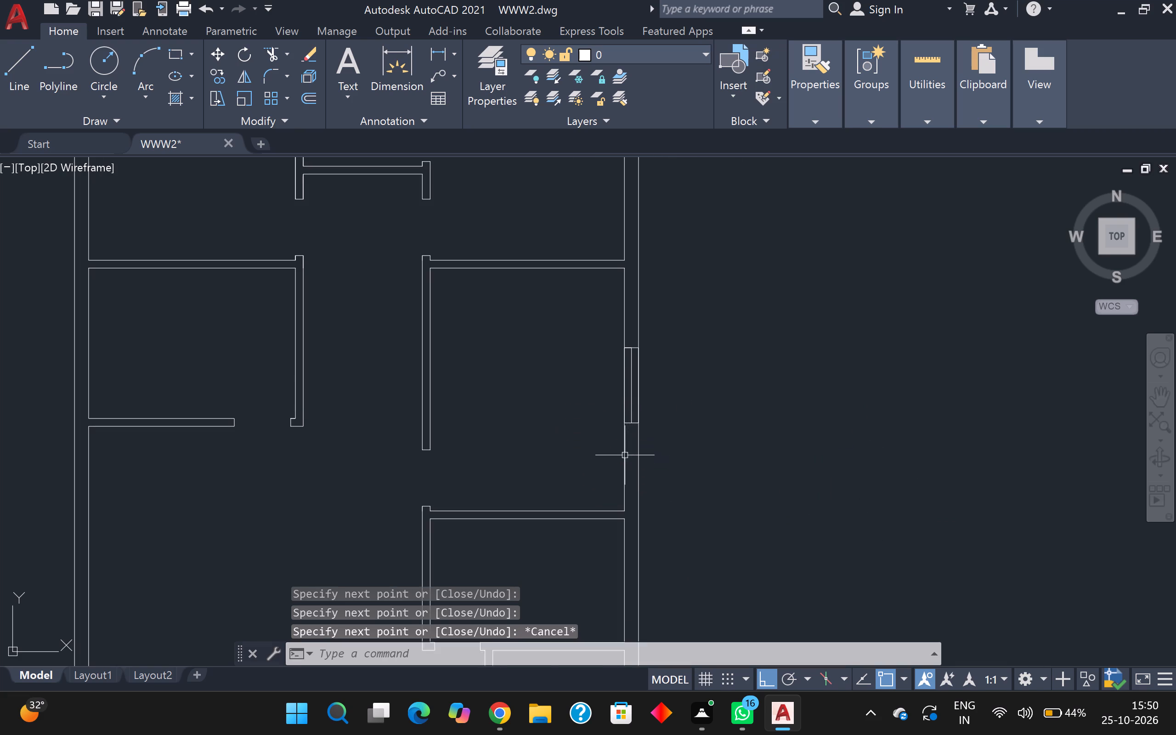
pyautogui.scroll(2, 625, 454)
pyautogui.scroll(-2, 605, 416)
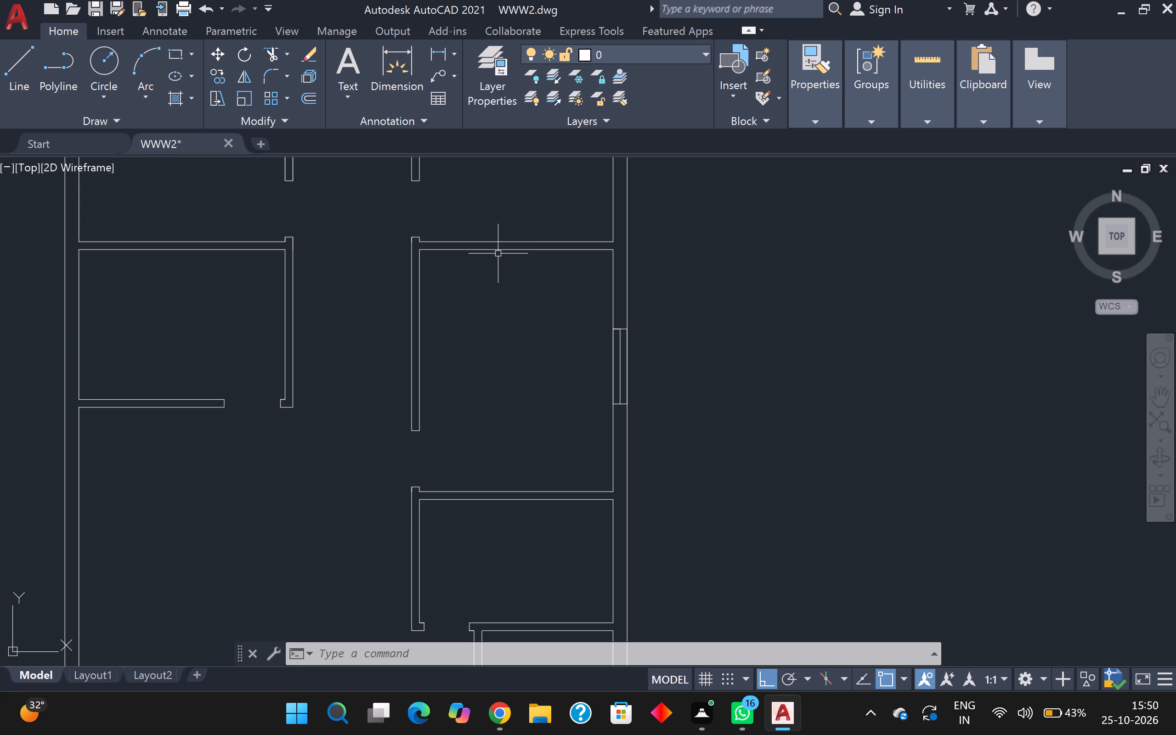
# Copy the complete window about 14'-4" straight up the right outer wall into the top right-hand room.
pyautogui.click(574, 295)
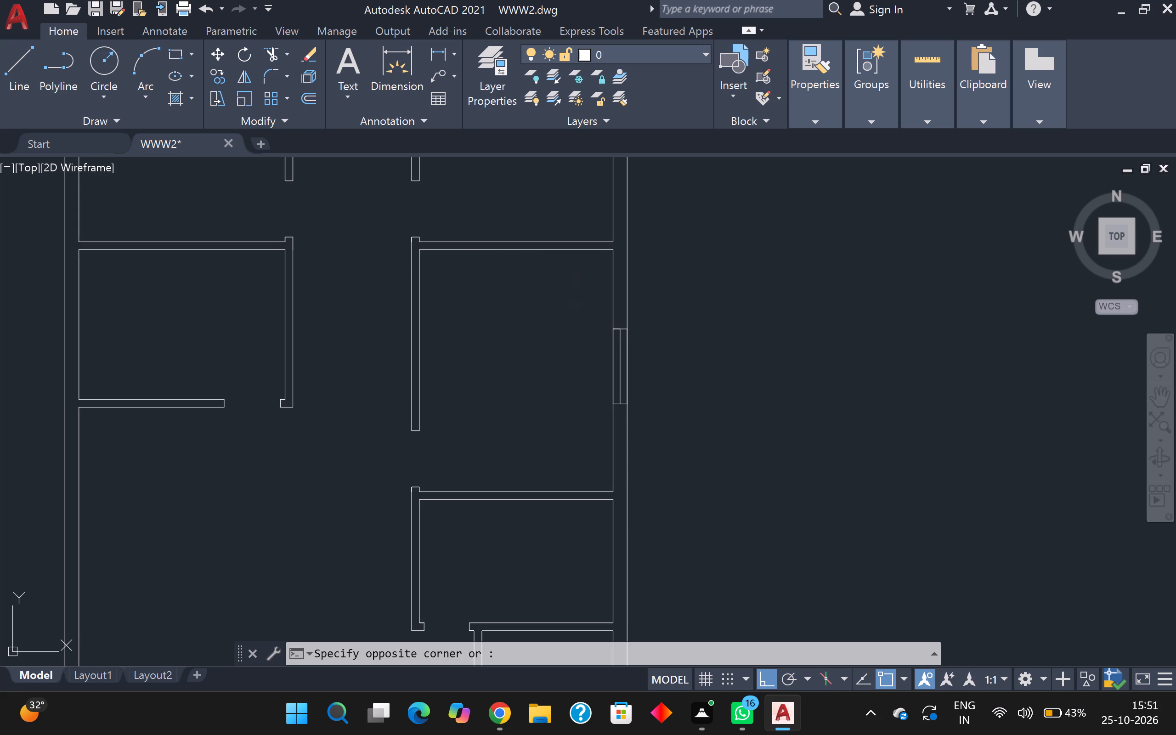
pyautogui.click(680, 447)
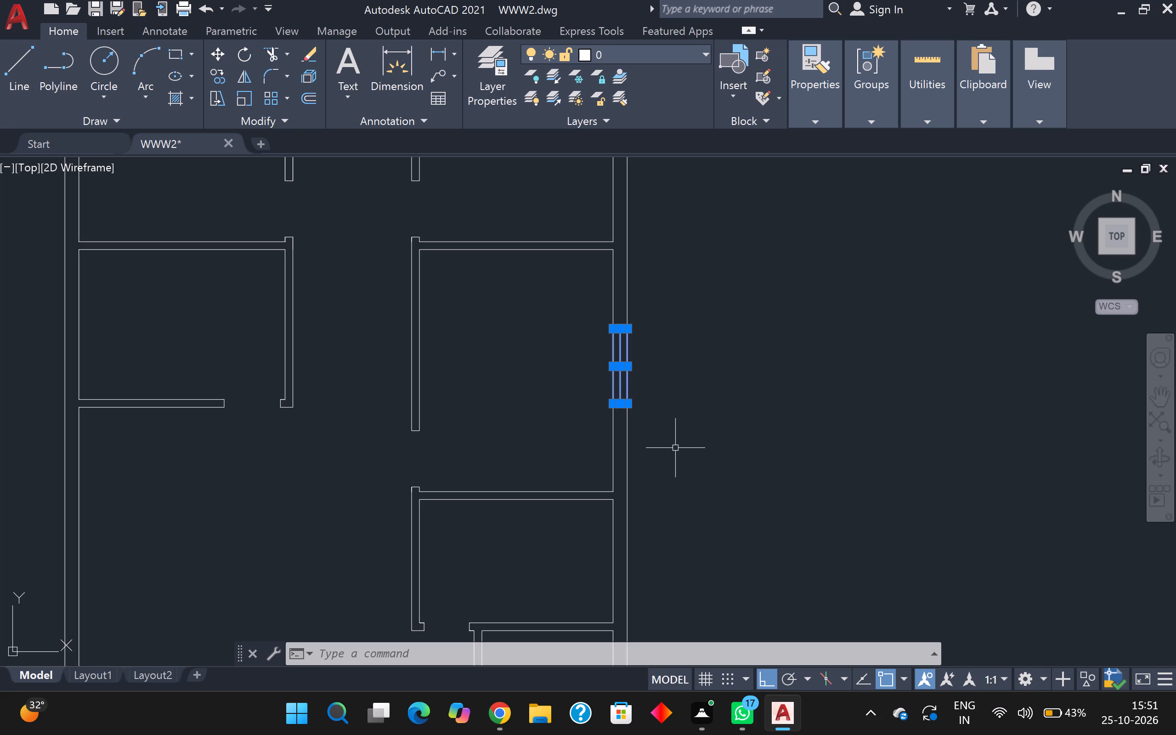
pyautogui.write('co')
pyautogui.press('Return')
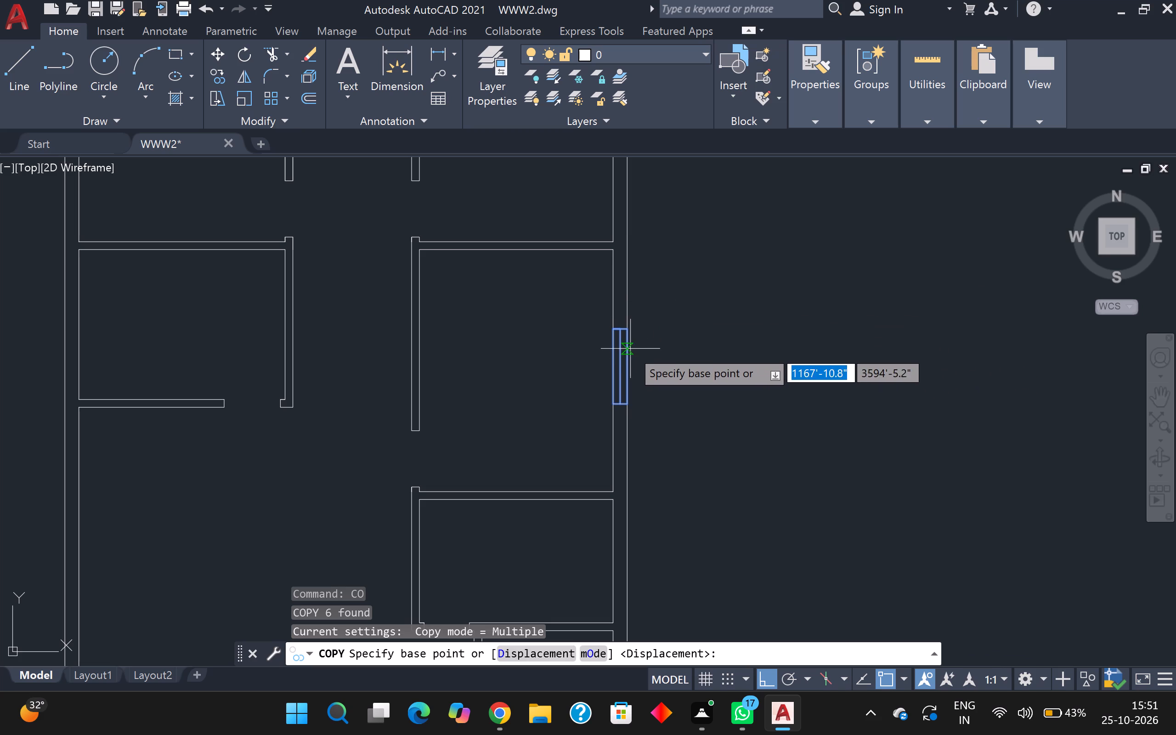
pyautogui.click(618, 367)
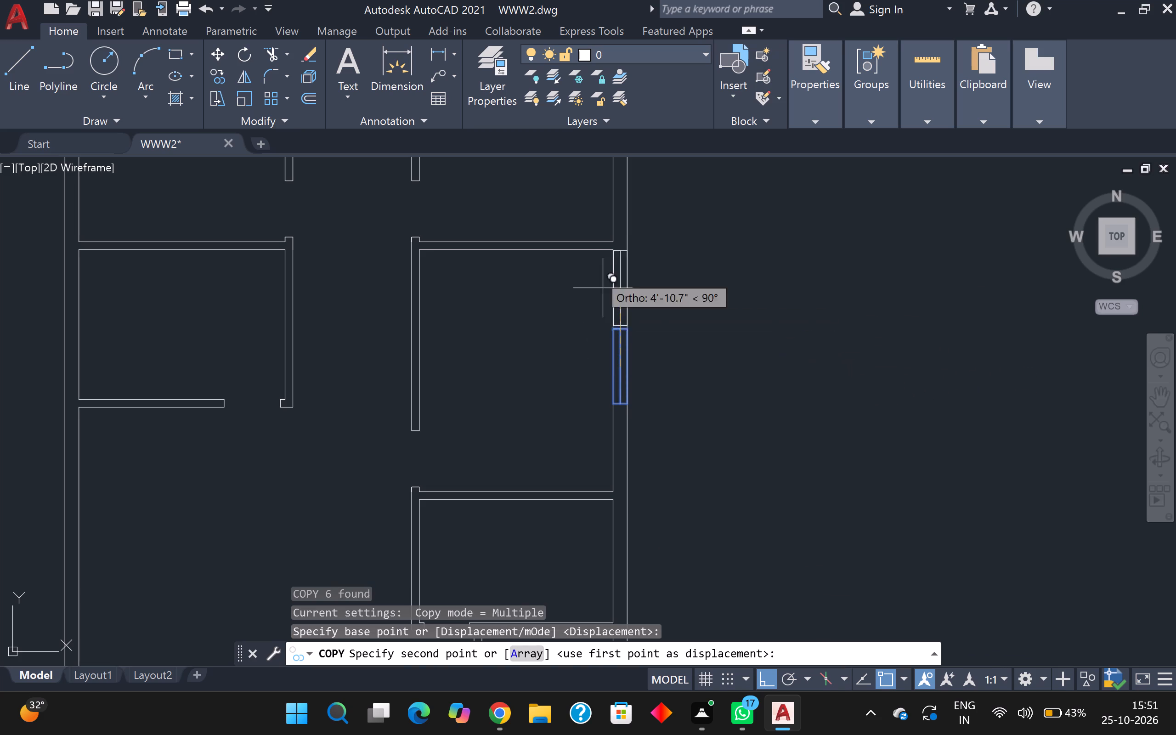
pyautogui.scroll(-2, 593, 198)
pyautogui.moveTo(601, 170); pyautogui.dragTo(631, 311, button='middle')
pyautogui.scroll(-1, 638, 278)
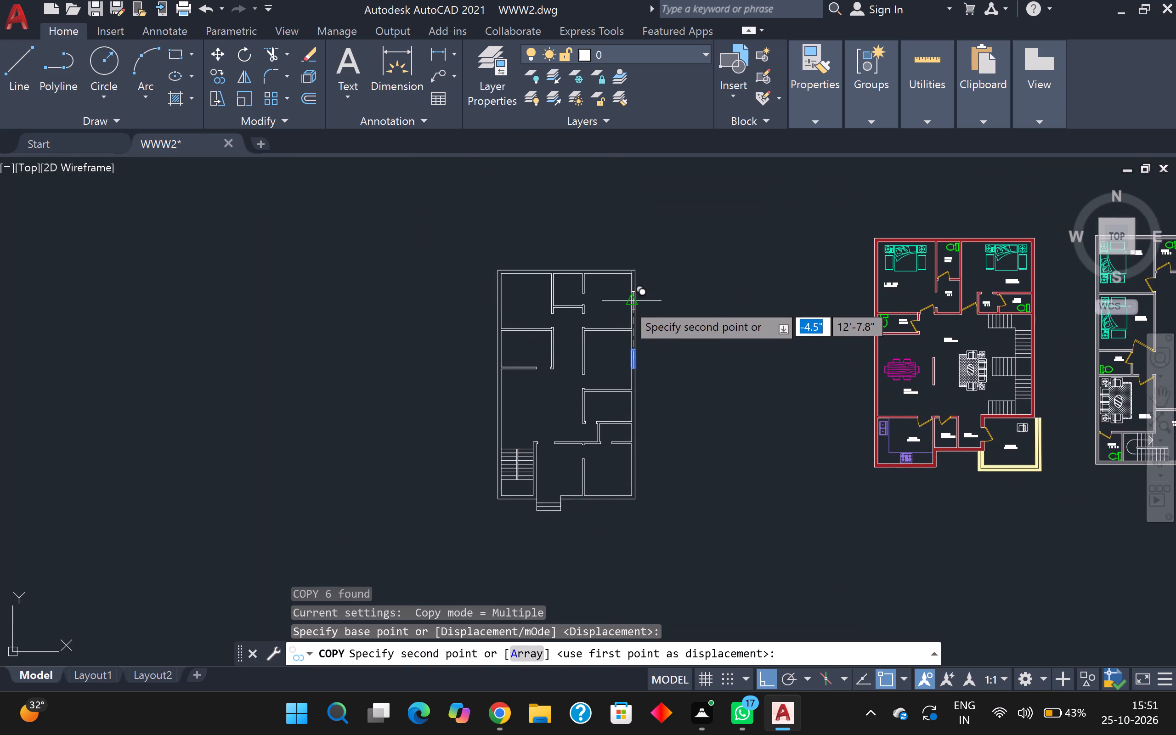
pyautogui.scroll(4, 626, 302)
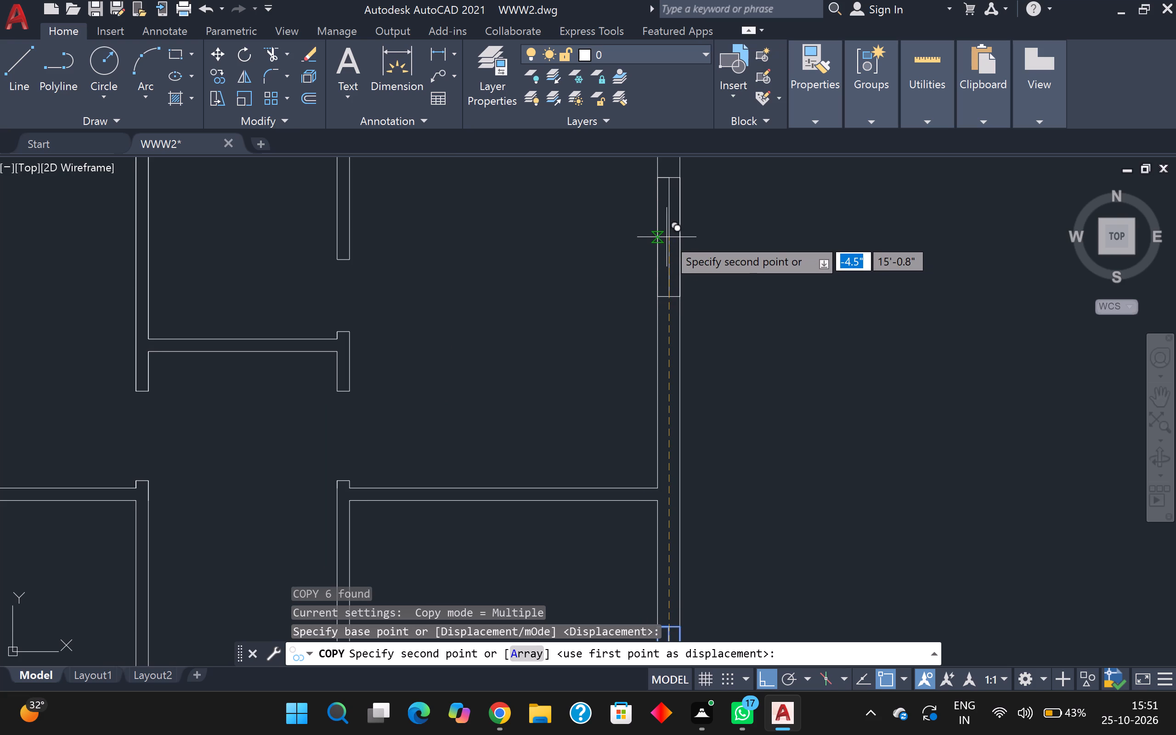
pyautogui.moveTo(667, 234); pyautogui.dragTo(687, 345, button='middle')
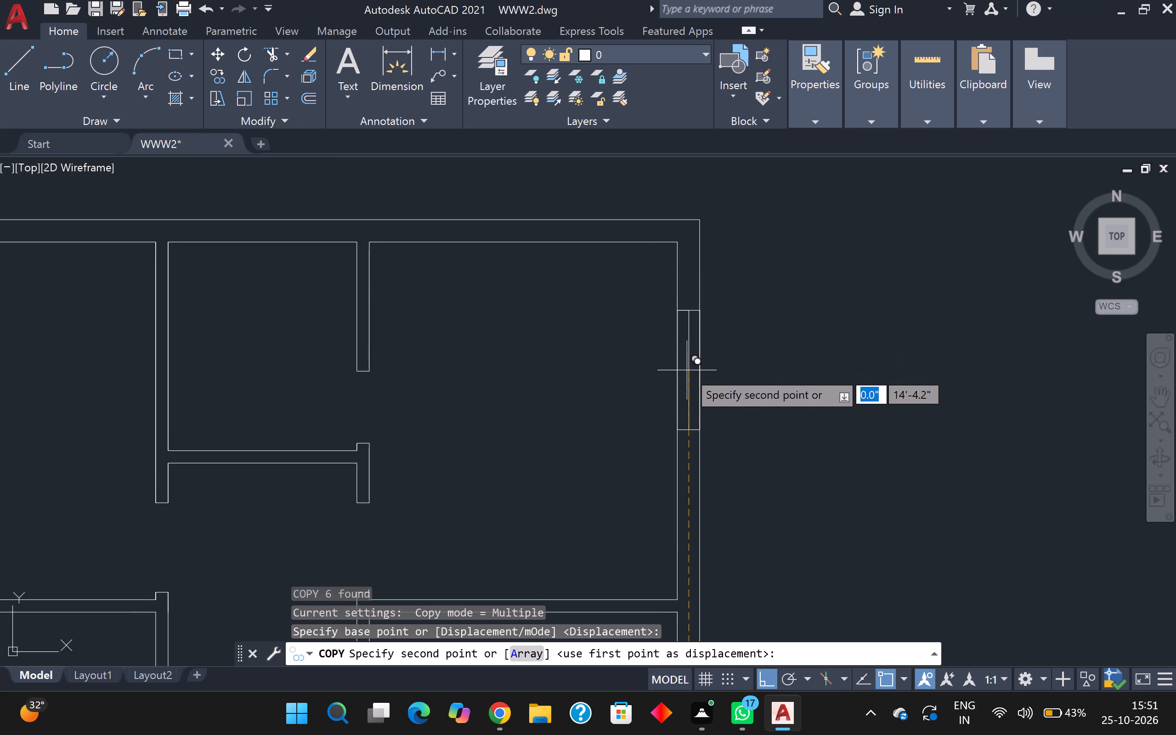
pyautogui.click(687, 370)
# Place another copy of the window about 24'-10" below the original, in the bottom right-hand room's outer wall.
pyautogui.scroll(-2, 687, 370)
pyautogui.moveTo(776, 454); pyautogui.dragTo(782, 454, button='middle')
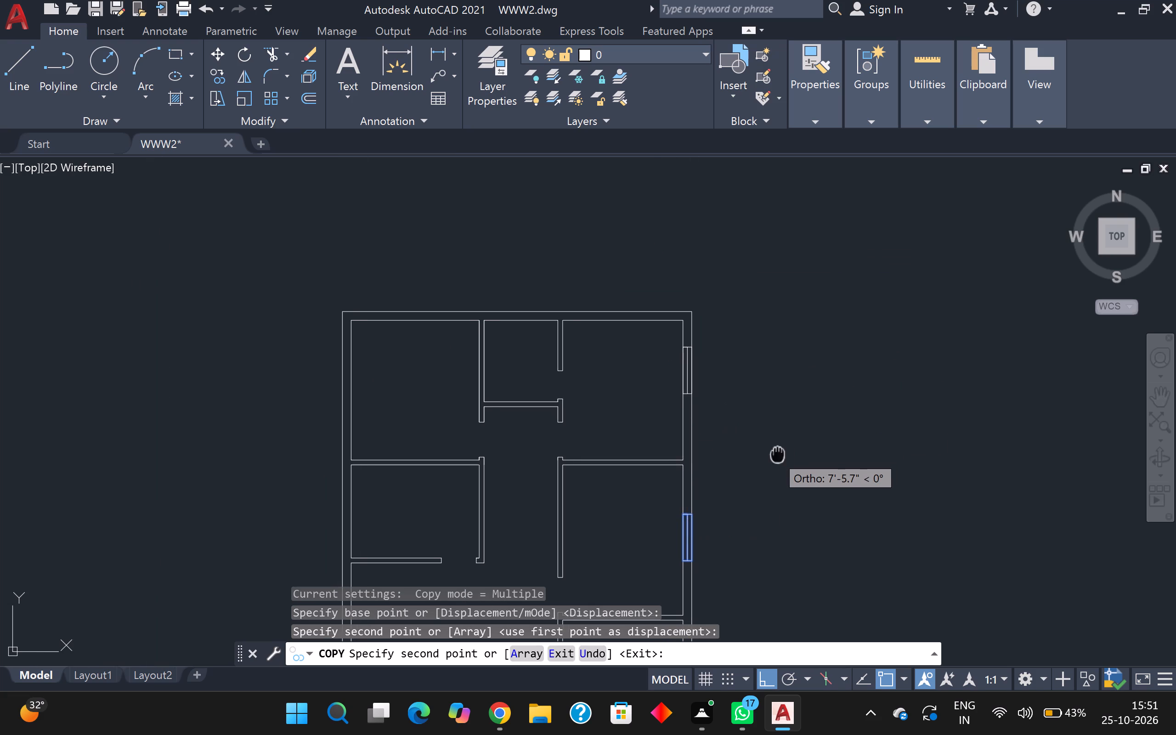
pyautogui.moveTo(782, 454); pyautogui.dragTo(703, 158, button='middle')
pyautogui.scroll(-1, 643, 355)
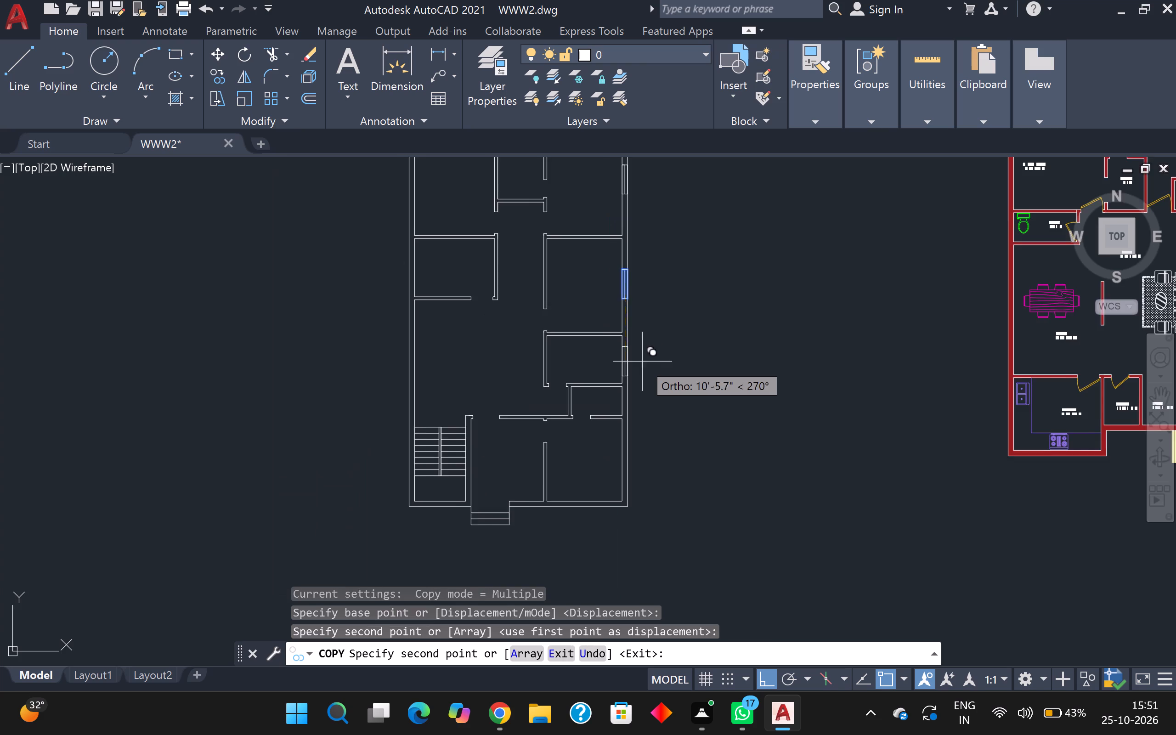
pyautogui.moveTo(642, 364); pyautogui.dragTo(610, 256, button='middle')
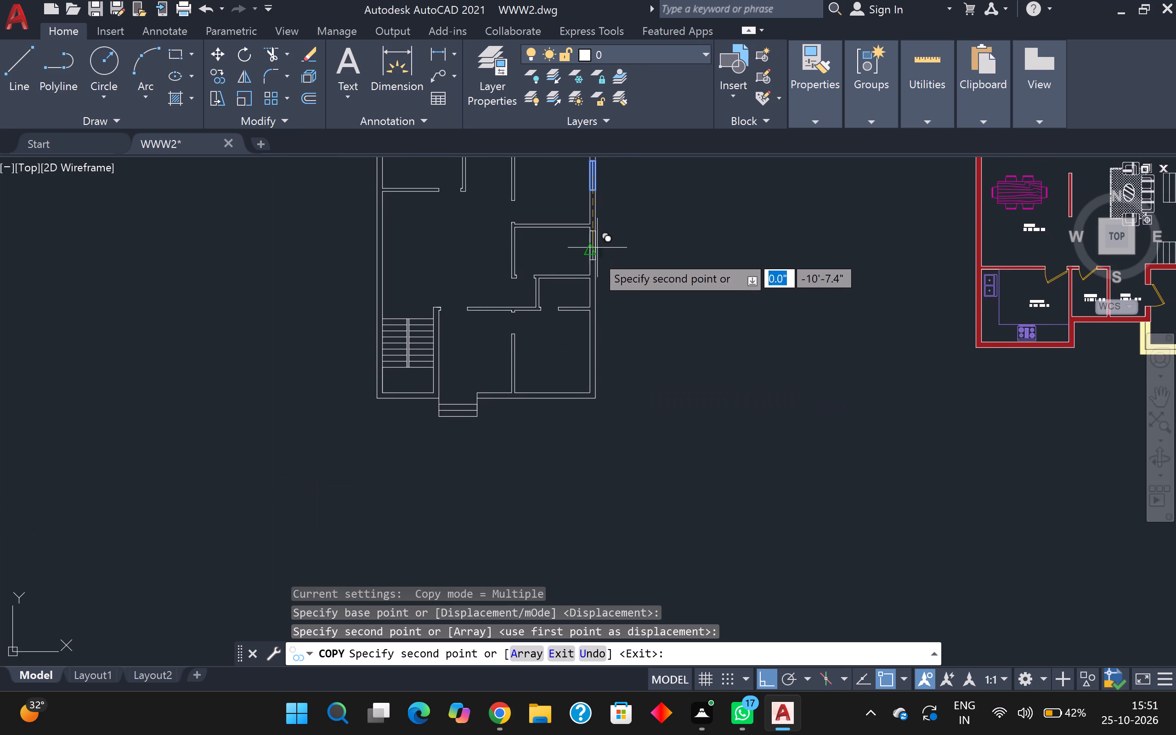
pyautogui.scroll(3, 585, 347)
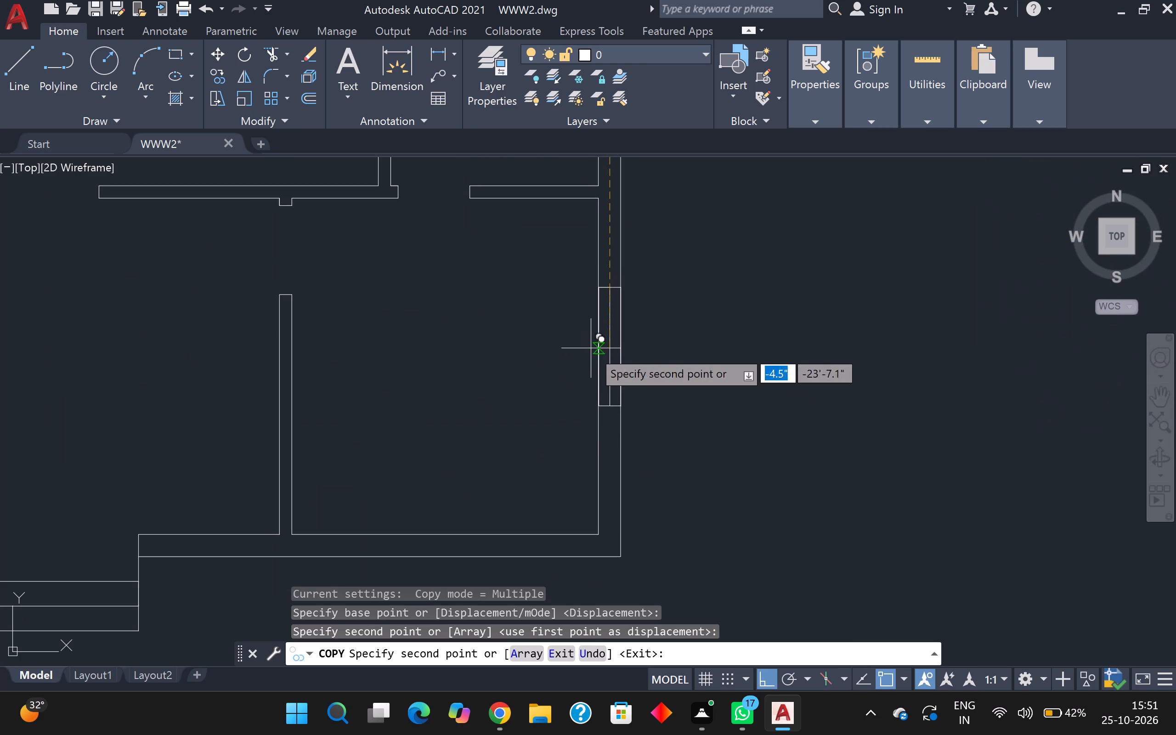
pyautogui.click(609, 382)
pyautogui.scroll(-2, 607, 382)
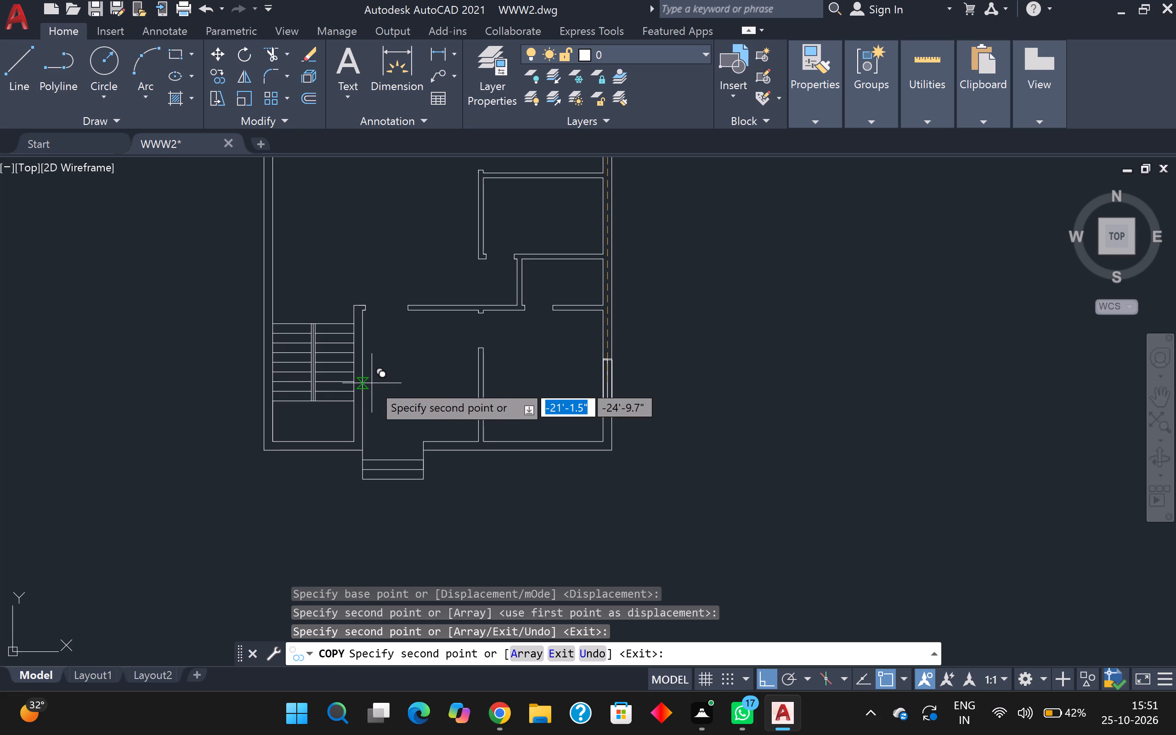
pyautogui.press('Escape')
pyautogui.scroll(-2, 436, 342)
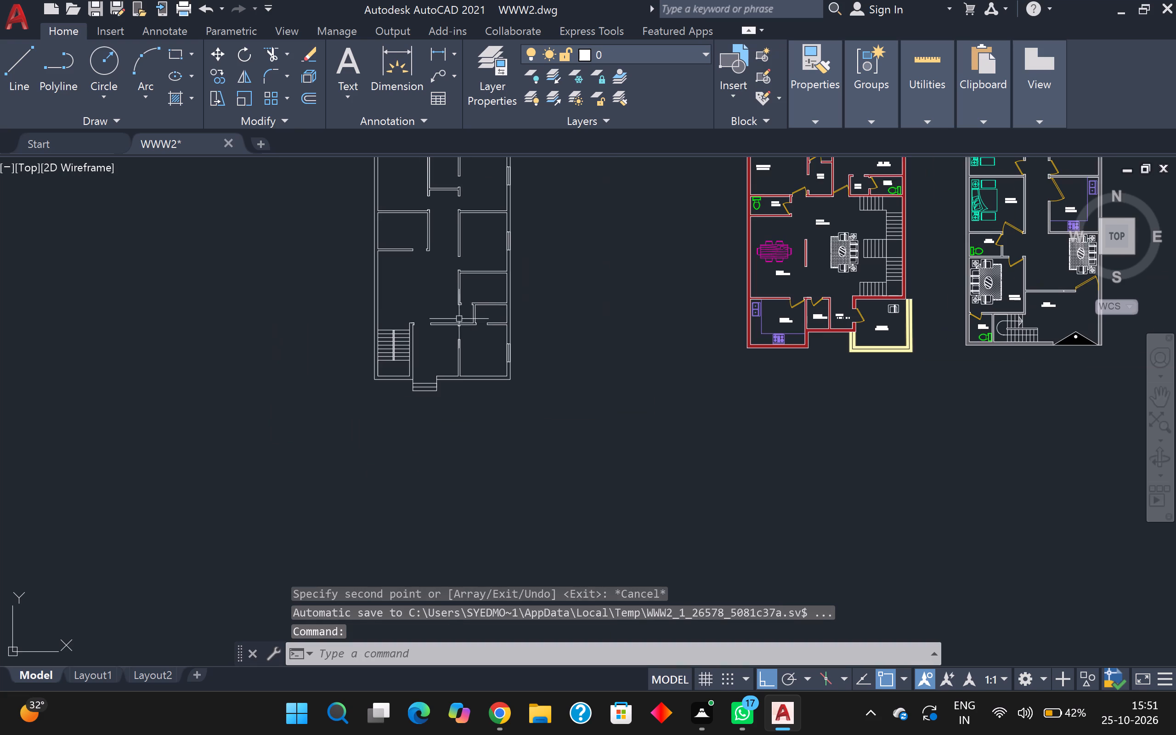
# Draw a 5' long window outline across the full thickness of the left outer wall, in the hall above the staircase.
pyautogui.moveTo(551, 301); pyautogui.dragTo(631, 387, button='middle')
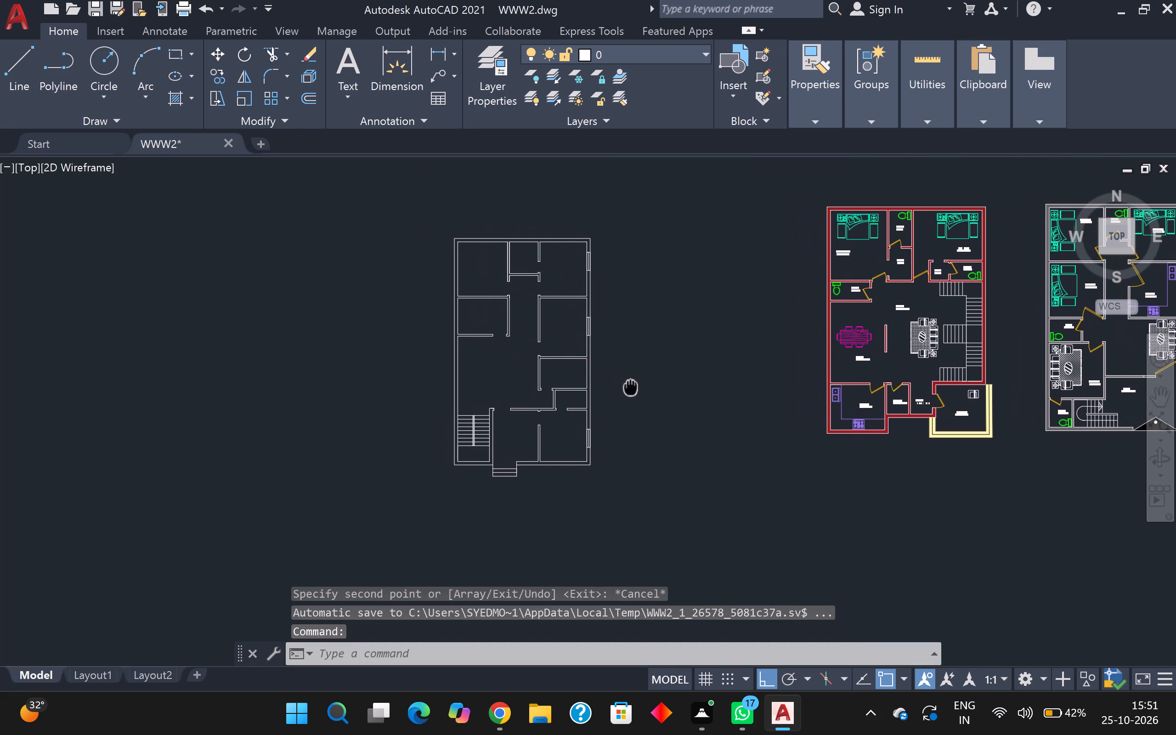
pyautogui.moveTo(631, 387); pyautogui.dragTo(631, 387, button='middle')
pyautogui.press('l')
pyautogui.press('Return')
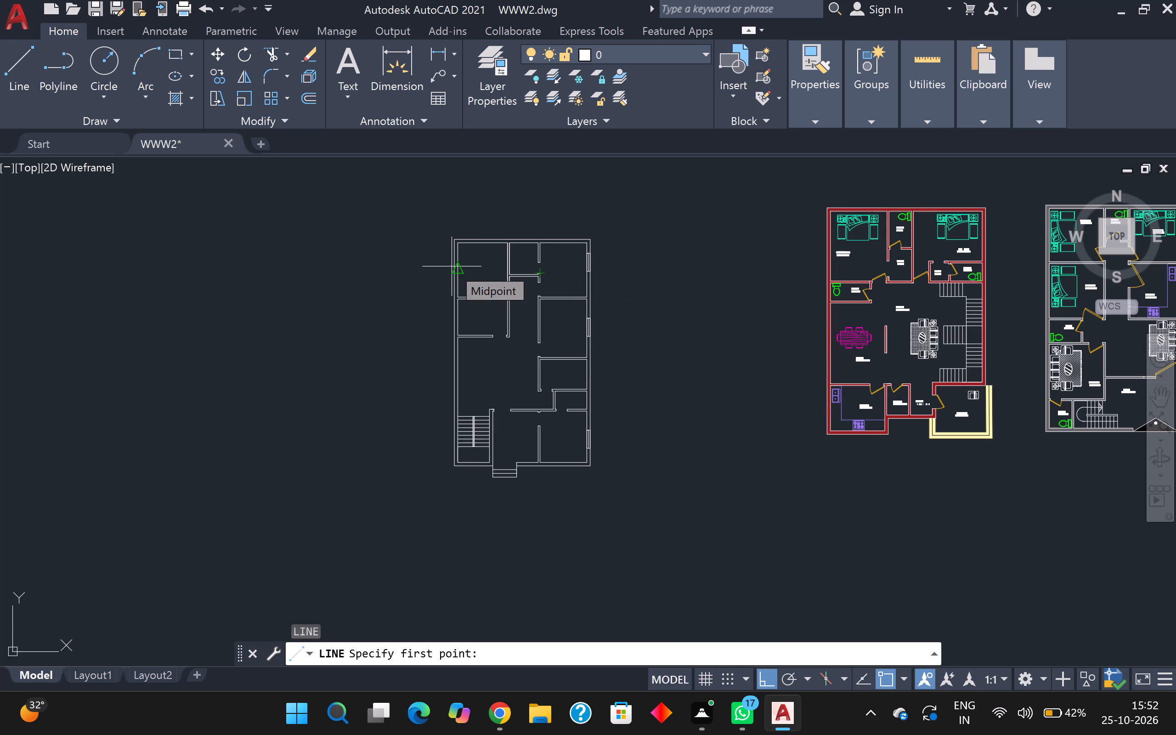
pyautogui.scroll(2, 425, 383)
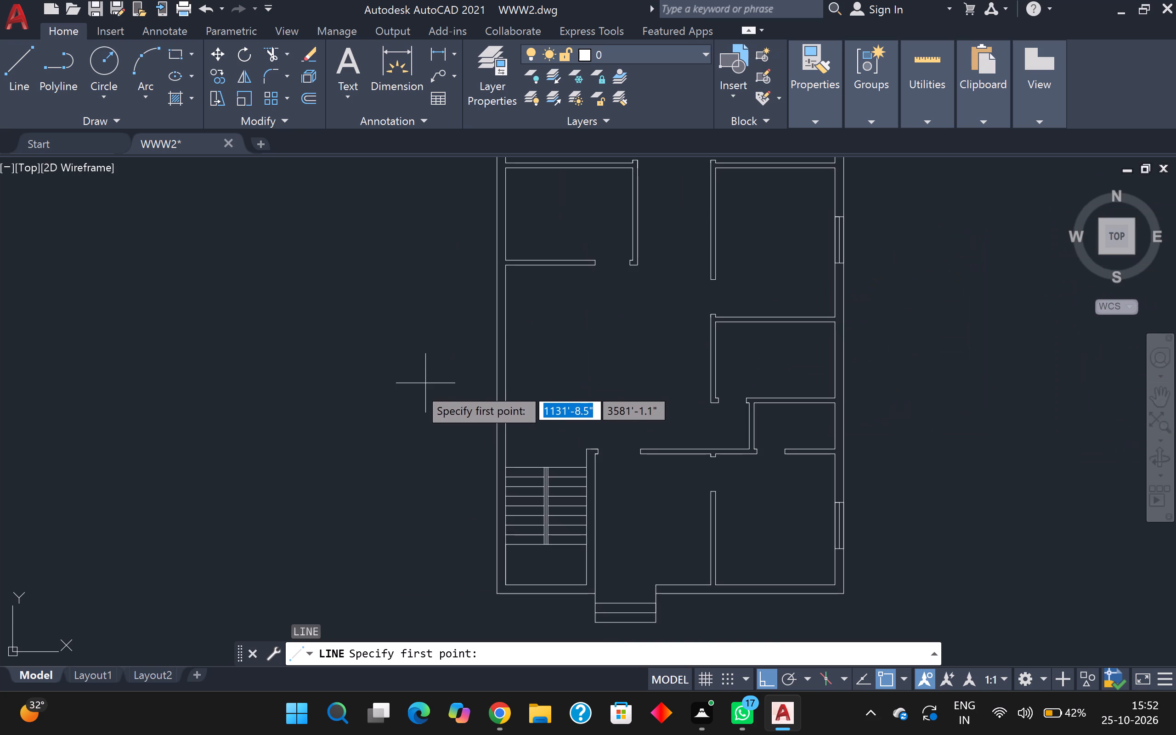
pyautogui.scroll(2, 531, 339)
pyautogui.scroll(-3, 483, 332)
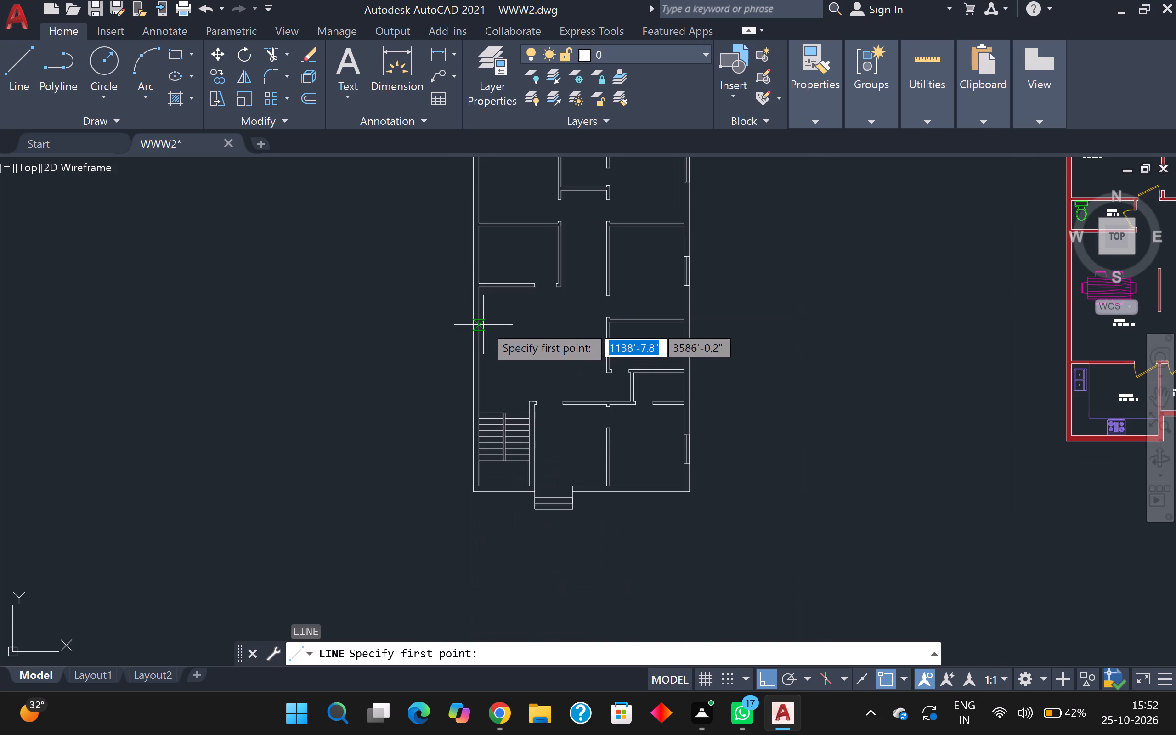
pyautogui.scroll(3, 483, 321)
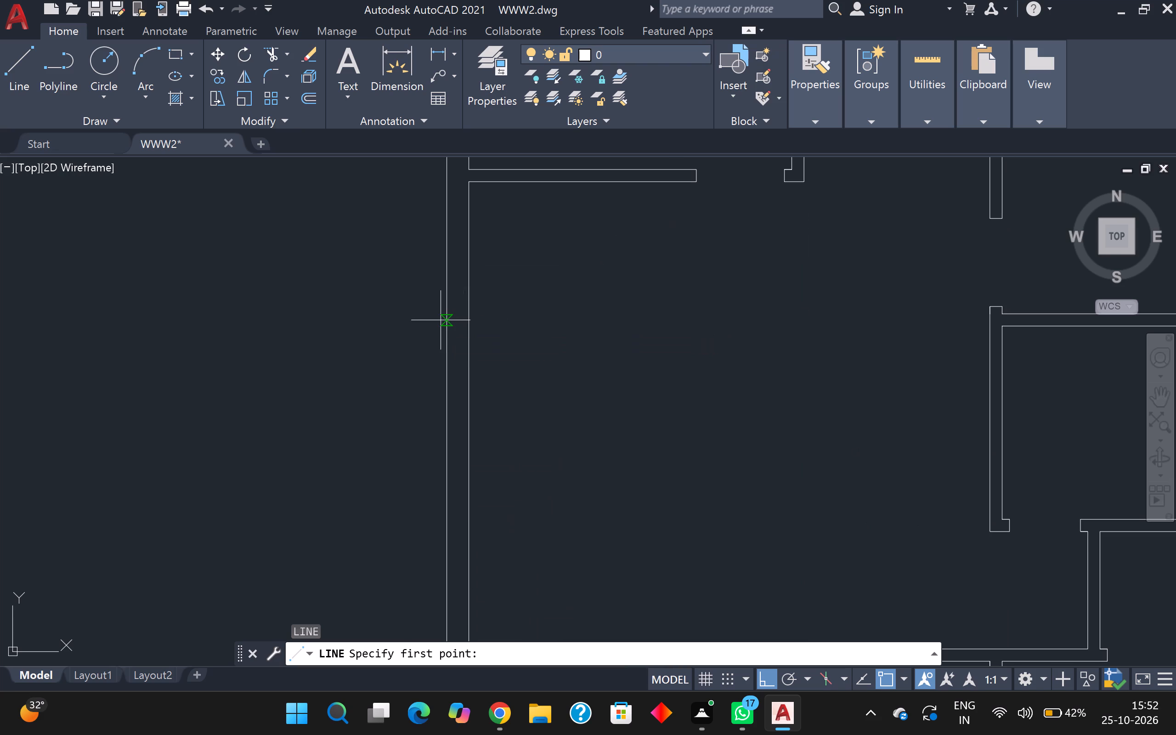
pyautogui.scroll(1, 441, 320)
pyautogui.scroll(-3, 423, 326)
pyautogui.scroll(2, 413, 333)
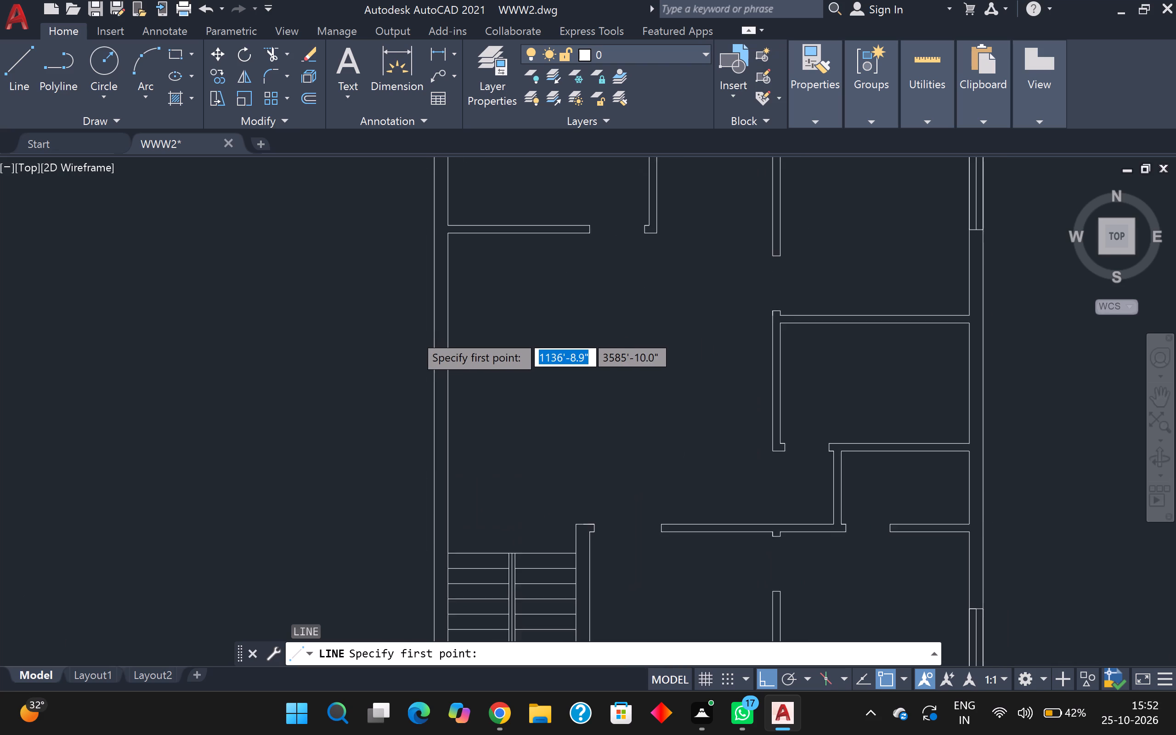
pyautogui.scroll(-1, 407, 331)
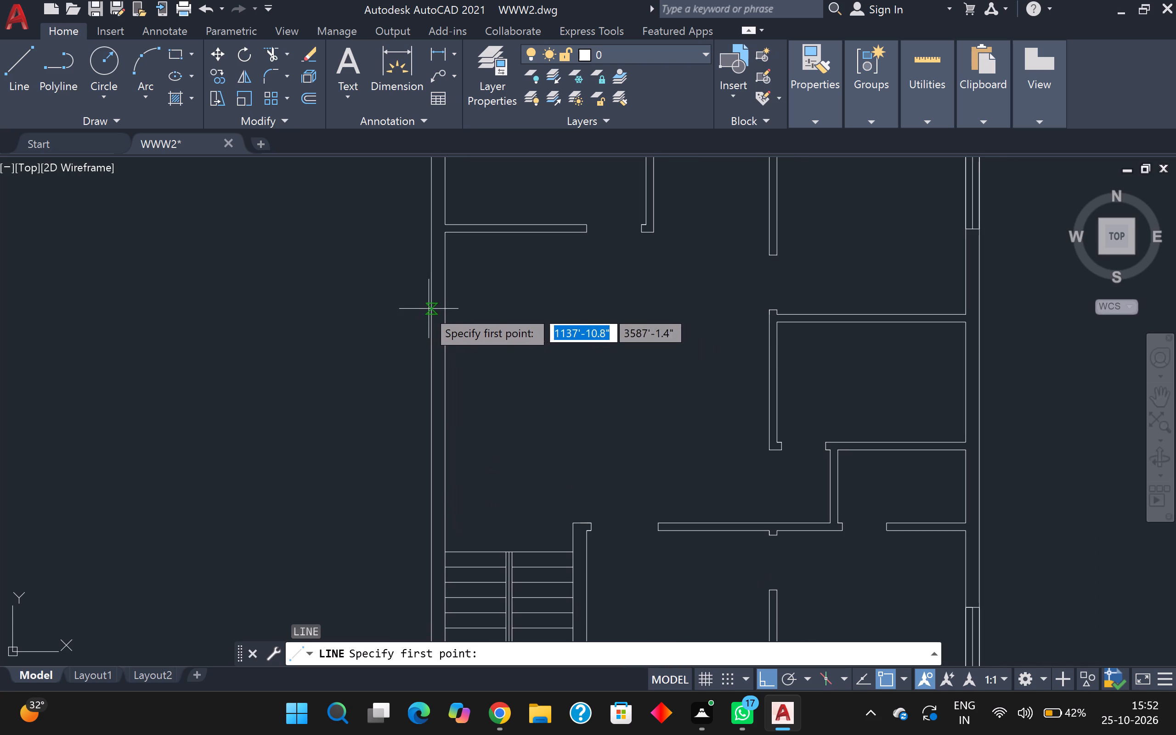
pyautogui.click(426, 279)
pyautogui.scroll(1, 455, 288)
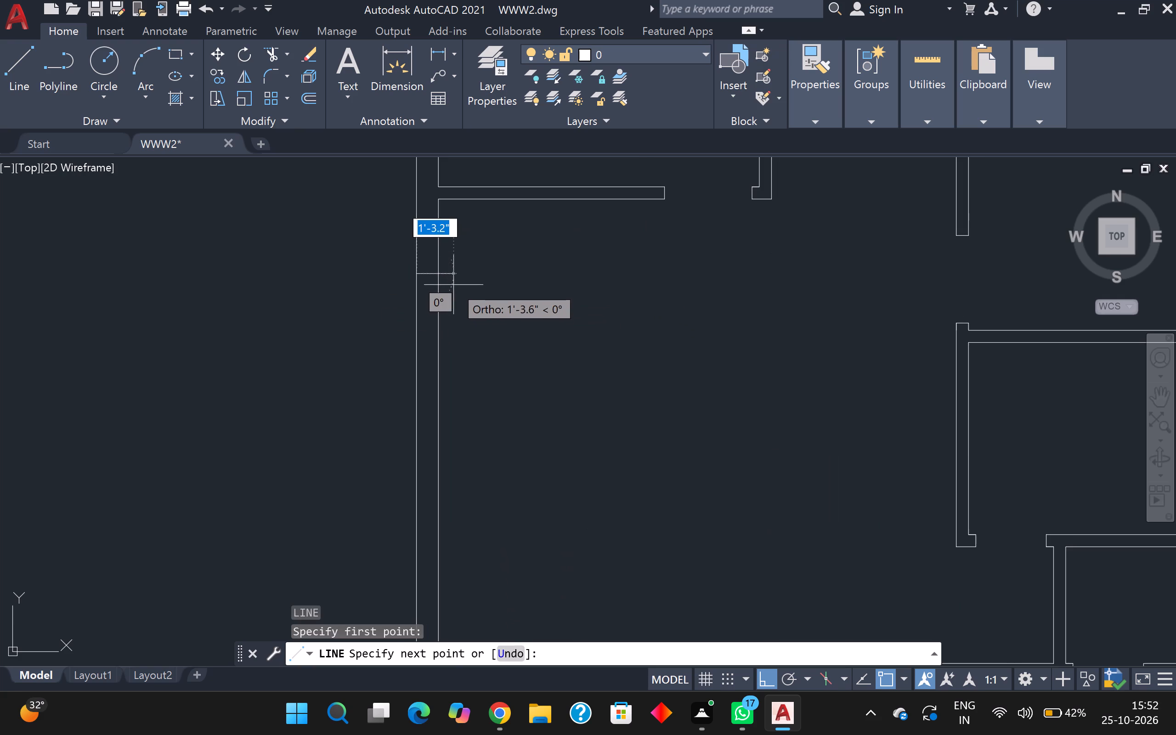
pyautogui.click(434, 277)
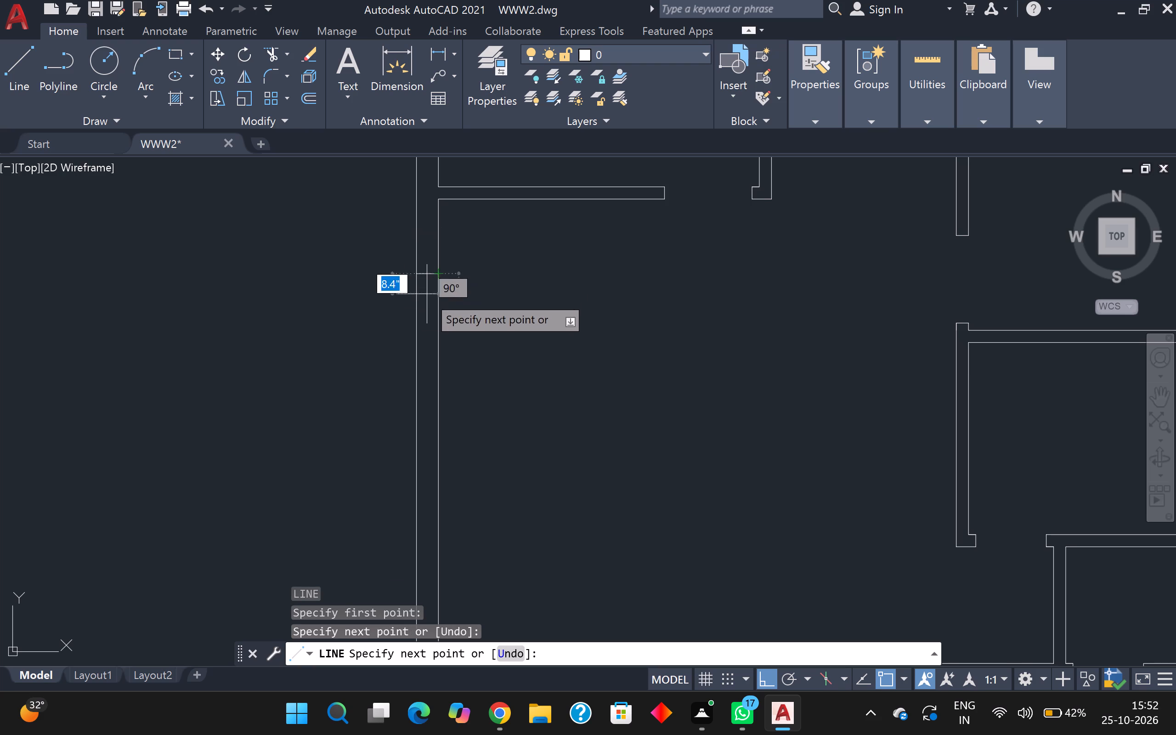
pyautogui.moveTo(415, 322); pyautogui.dragTo(491, 172, button='middle')
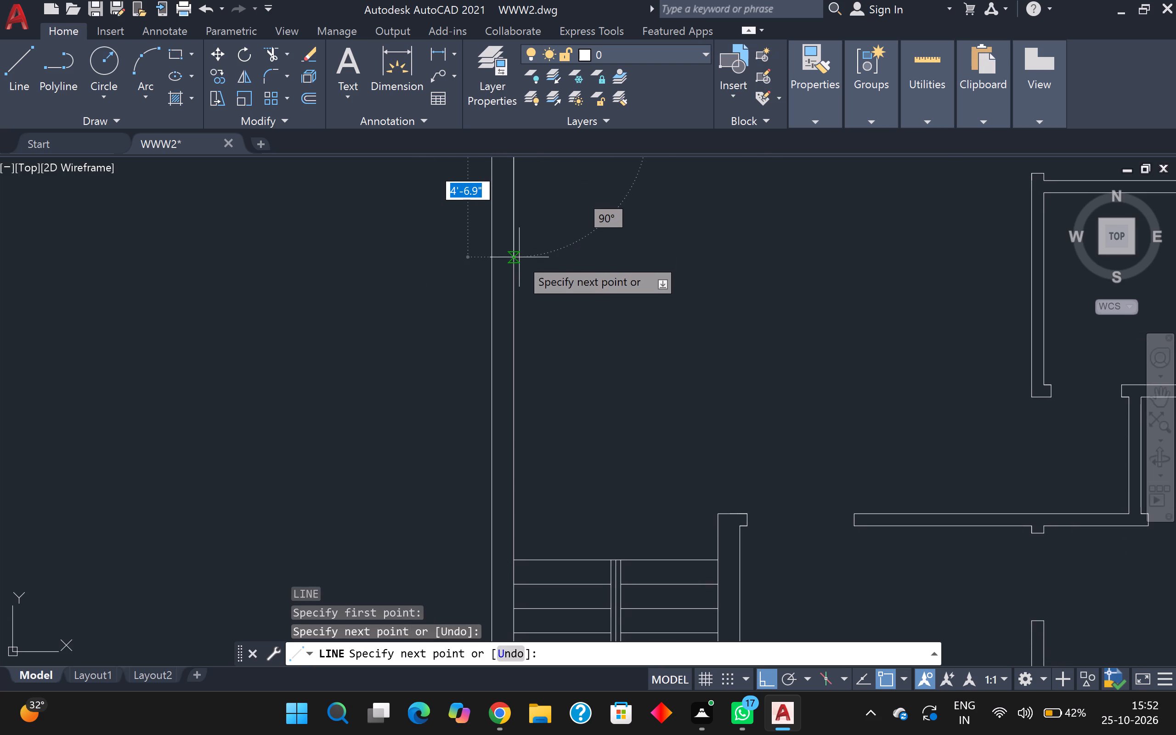
pyautogui.write("5'")
pyautogui.press('Return')
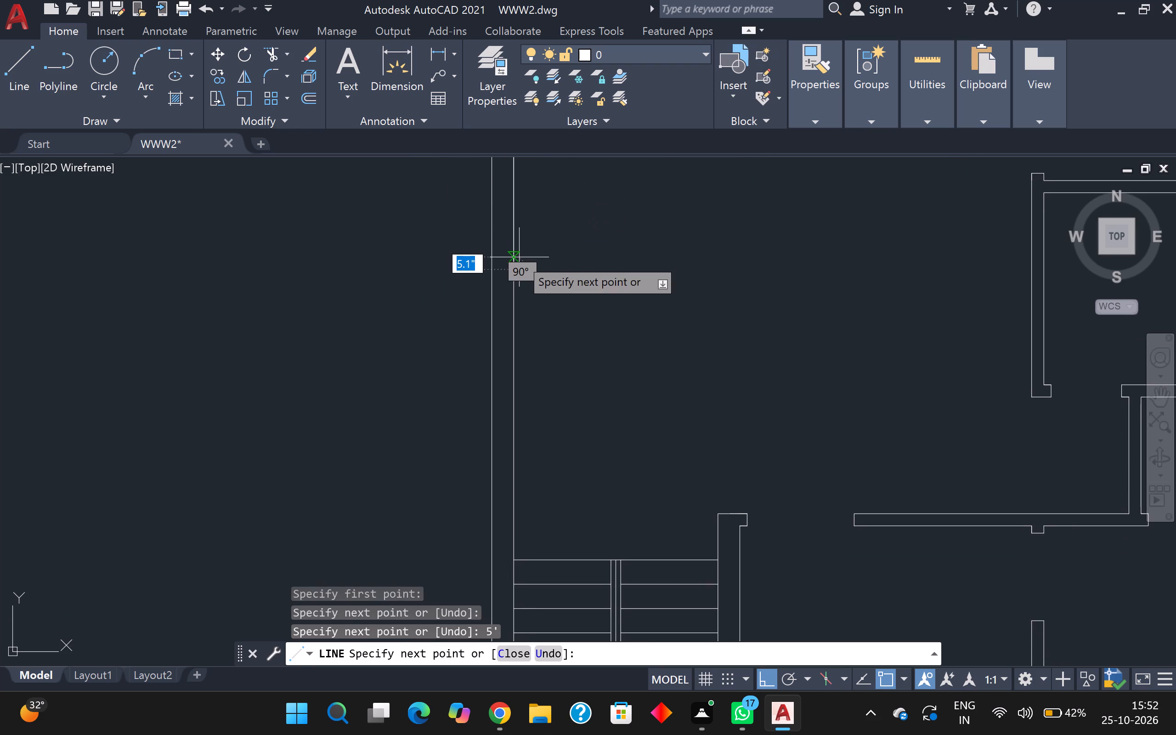
pyautogui.scroll(2, 519, 257)
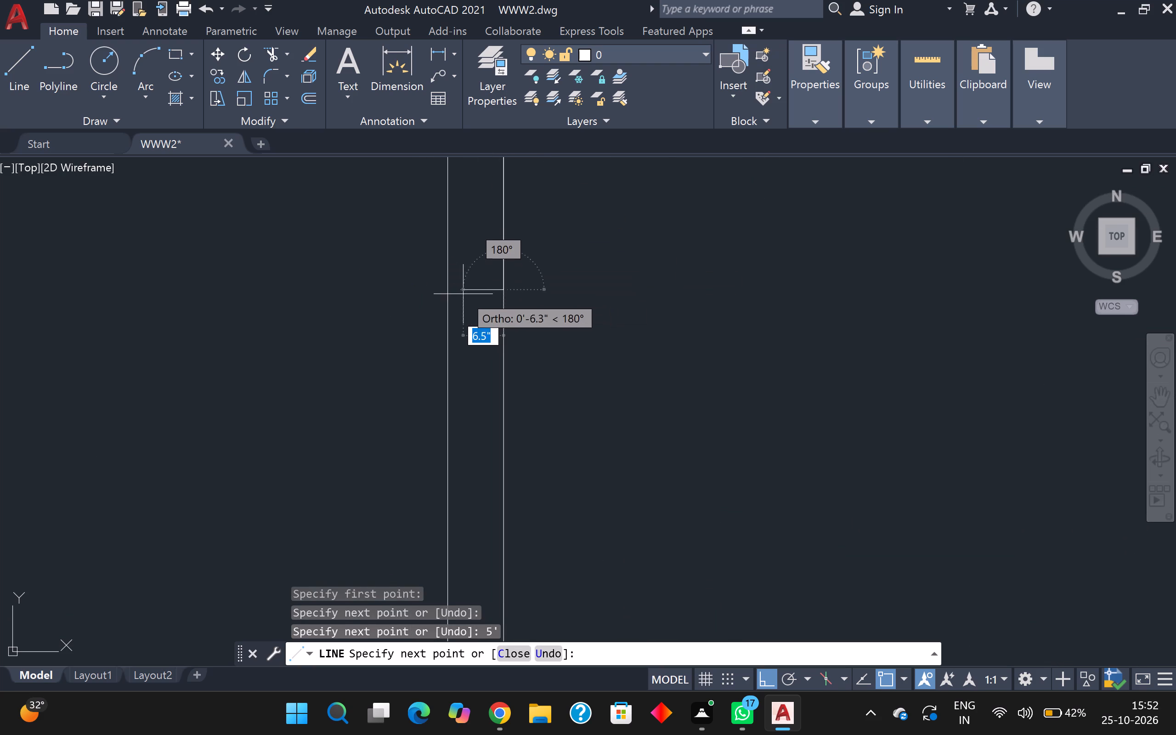
pyautogui.click(449, 287)
pyautogui.moveTo(449, 284); pyautogui.dragTo(434, 548, button='middle')
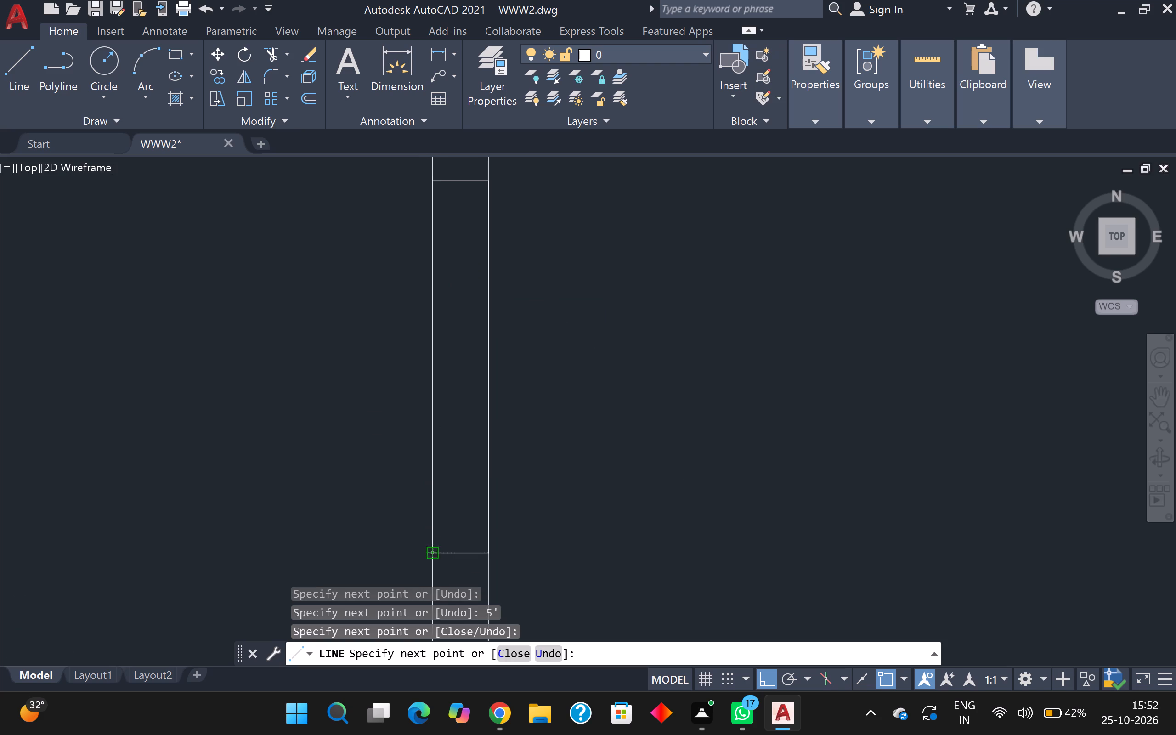
pyautogui.click(428, 180)
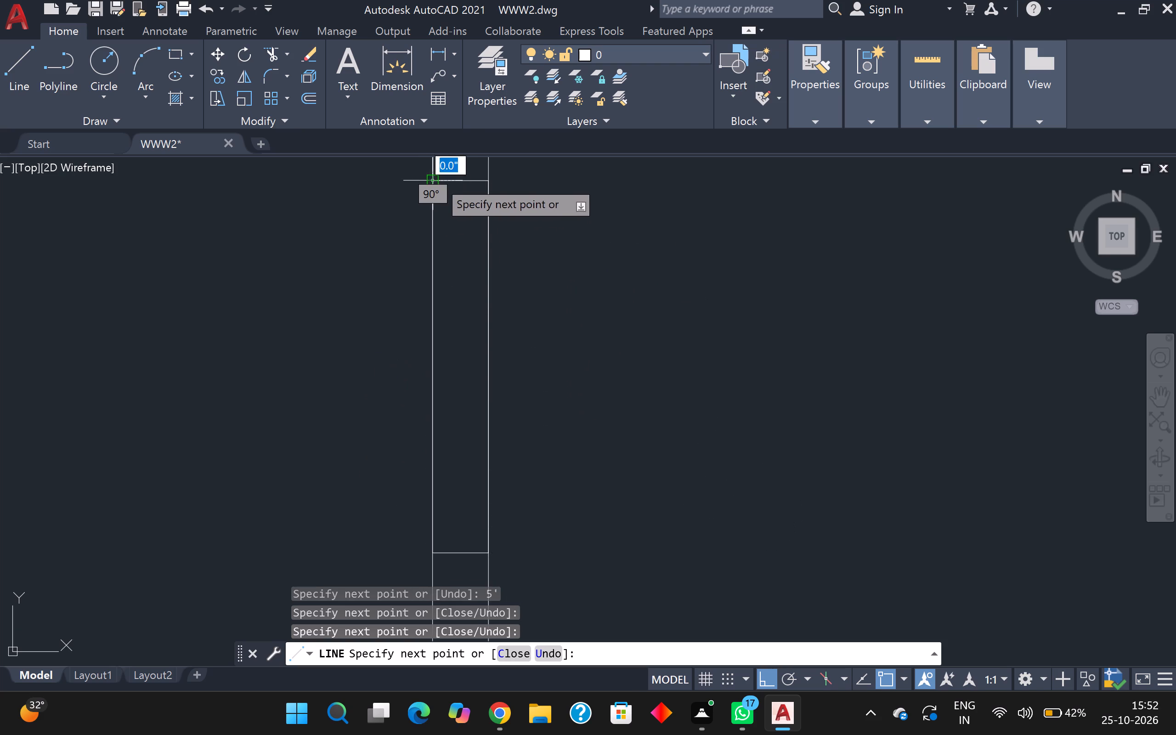
# Add the left-wall window's vertical centre line between the midpoints of its top and bottom edges.
pyautogui.click(465, 183)
pyautogui.moveTo(473, 231); pyautogui.dragTo(466, 163, button='middle')
pyautogui.scroll(1, 466, 163)
pyautogui.scroll(-3, 454, 266)
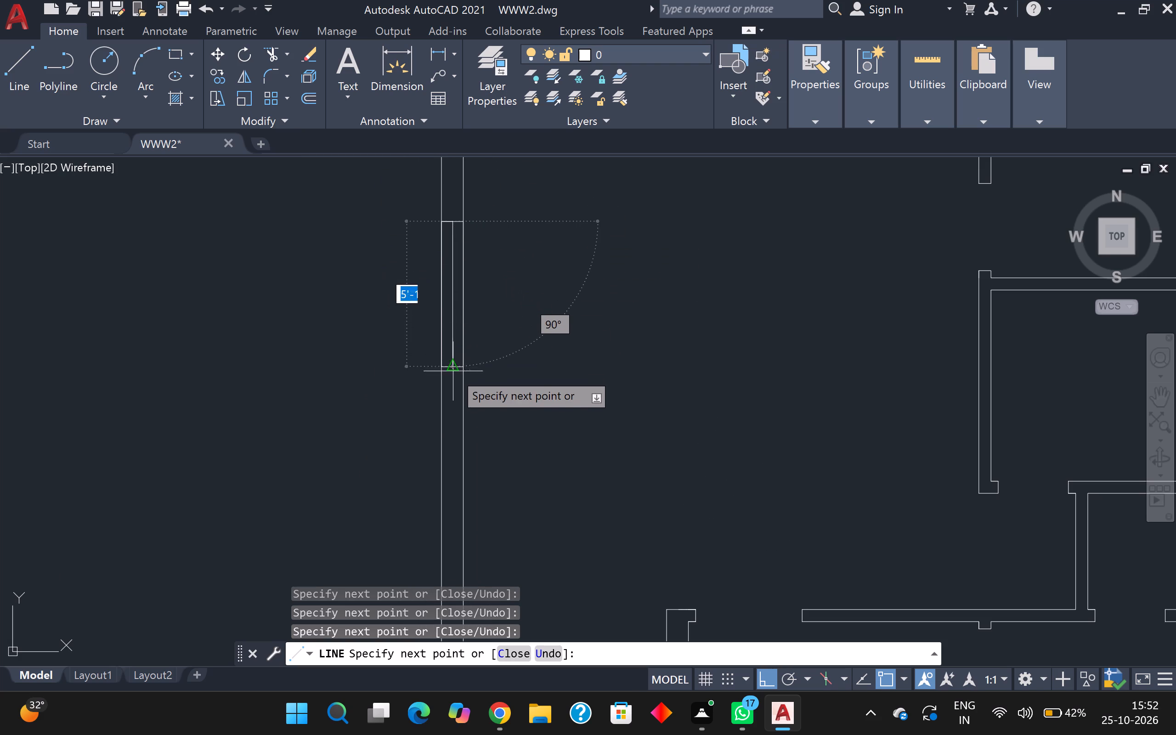
pyautogui.click(453, 369)
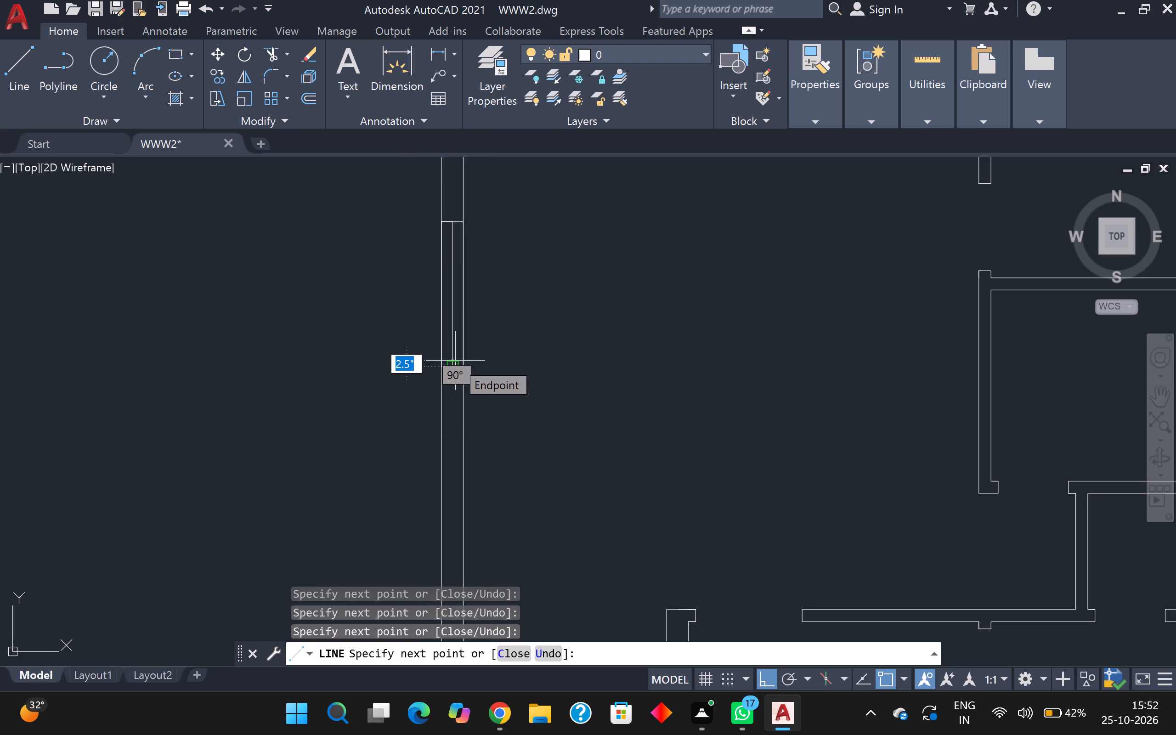
pyautogui.press('Escape')
# Copy the complete 5' window about 21' straight up the left outer wall into the top left-hand room.
pyautogui.scroll(-2, 472, 397)
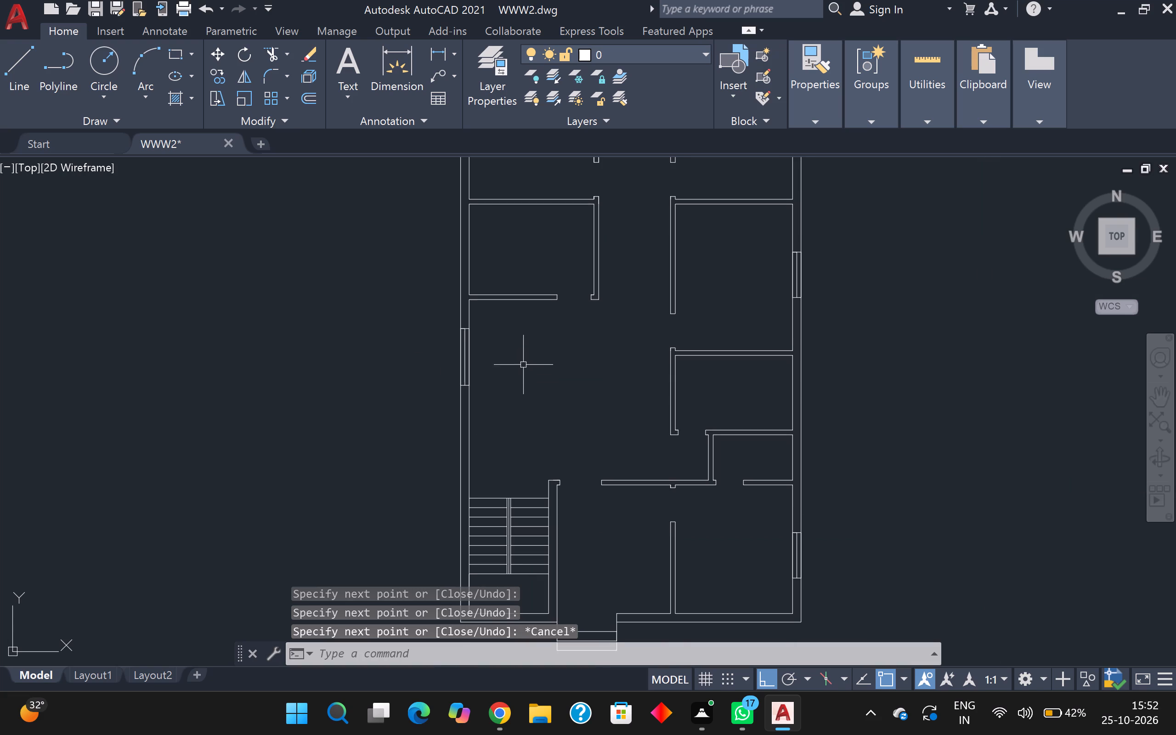
pyautogui.moveTo(523, 378); pyautogui.dragTo(524, 432, button='middle')
pyautogui.scroll(-1, 524, 432)
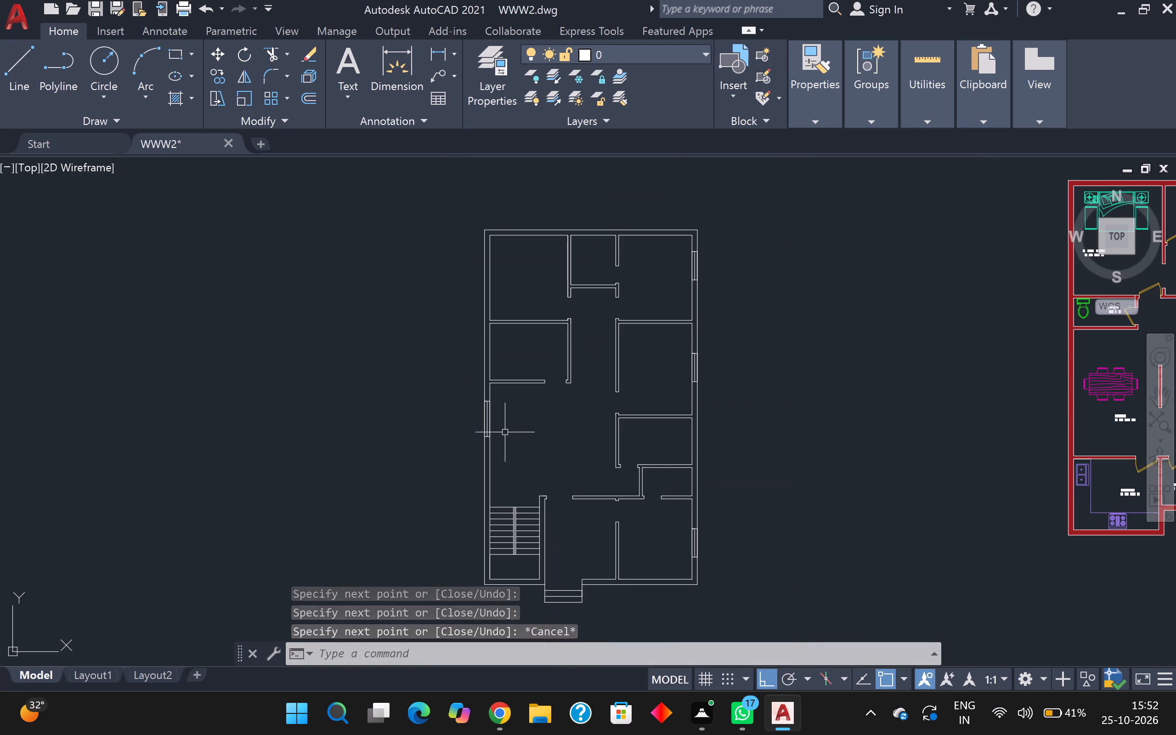
pyautogui.scroll(2, 485, 425)
pyautogui.click(443, 362)
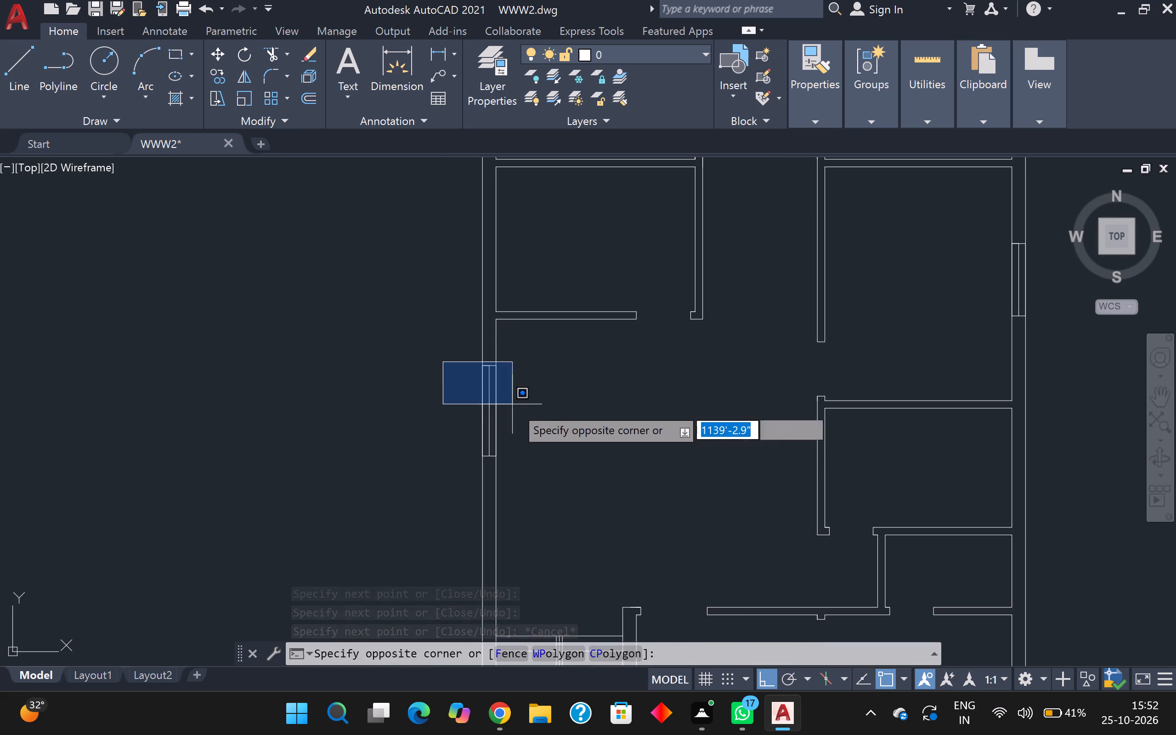
pyautogui.click(554, 484)
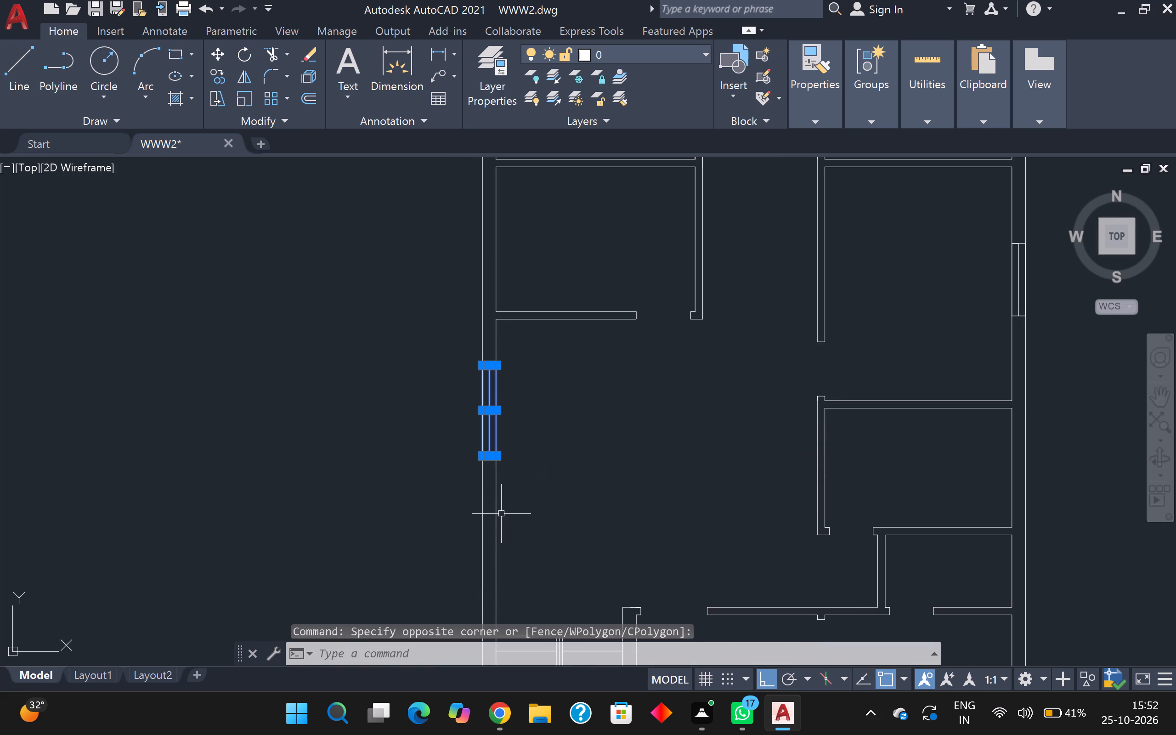
pyautogui.press('c')
pyautogui.press('o')
pyautogui.press('Return')
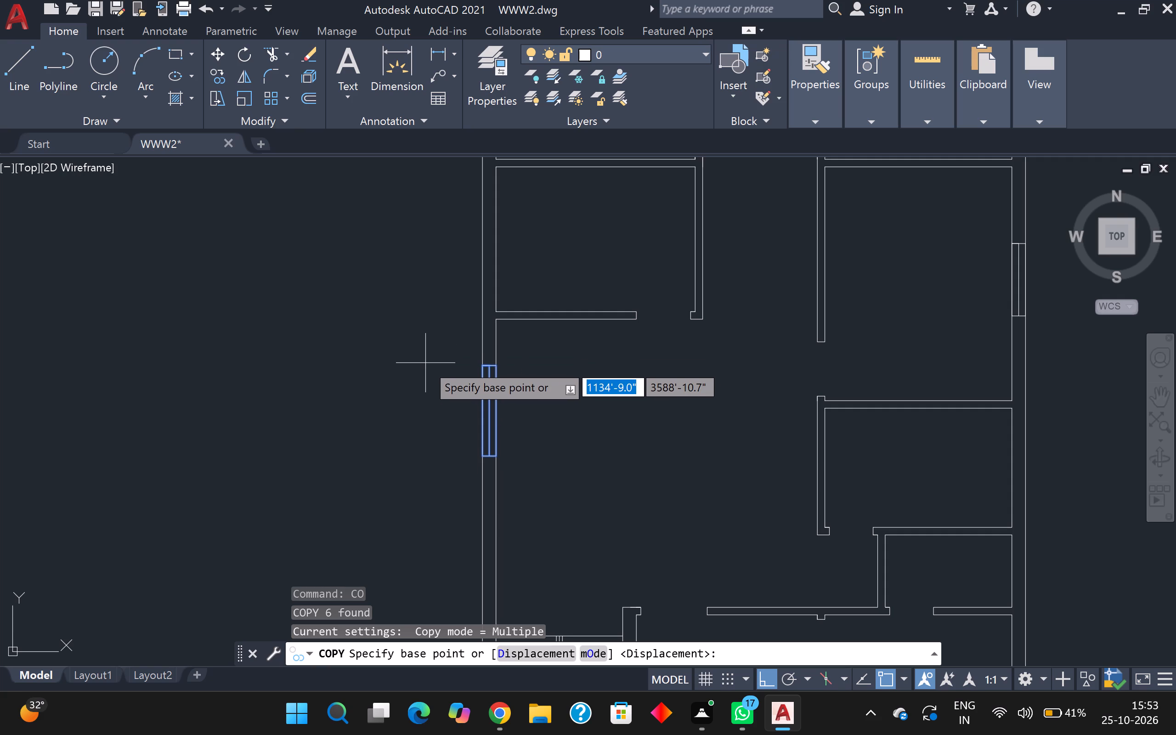
pyautogui.click(492, 414)
pyautogui.scroll(-2, 523, 361)
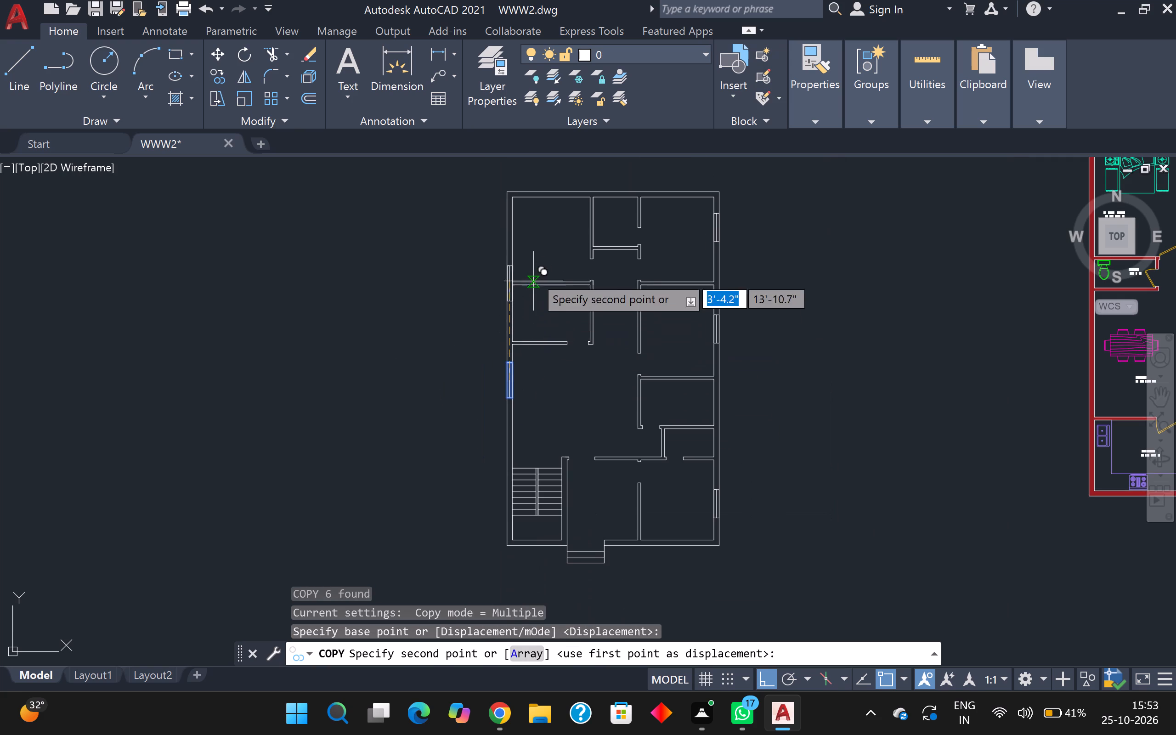
pyautogui.scroll(4, 513, 233)
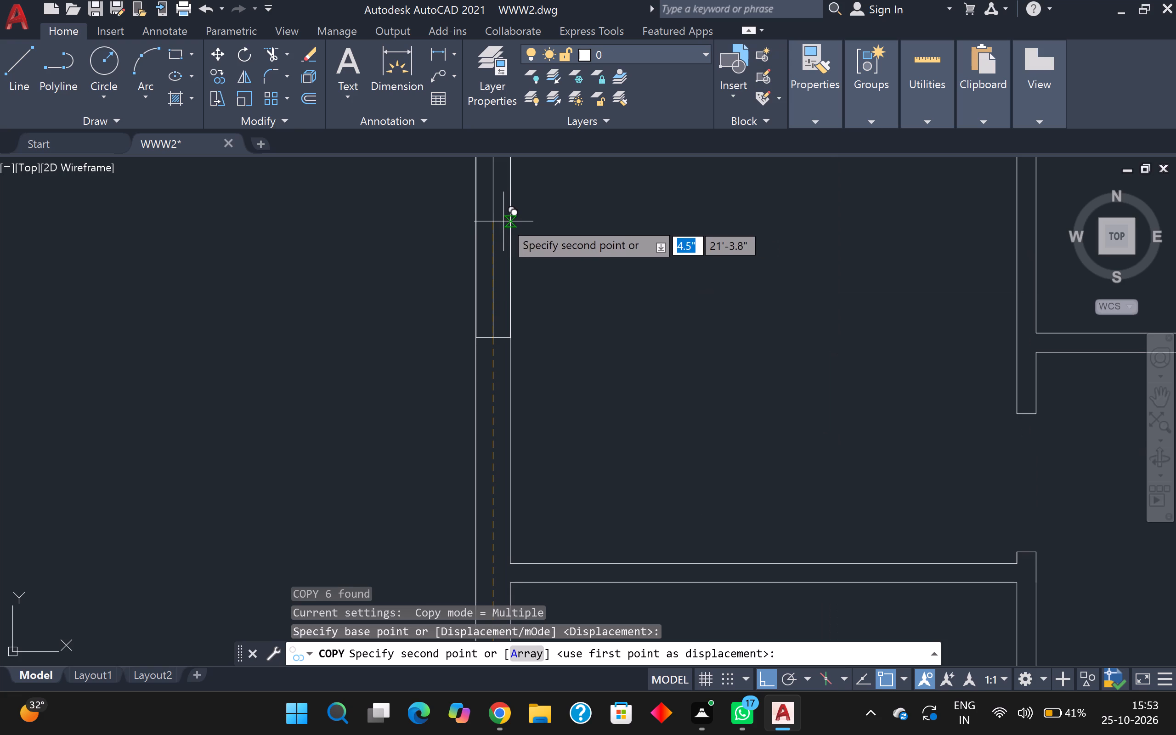
pyautogui.scroll(1, 501, 217)
pyautogui.click(493, 204)
pyautogui.scroll(-3, 493, 204)
pyautogui.scroll(-2, 494, 242)
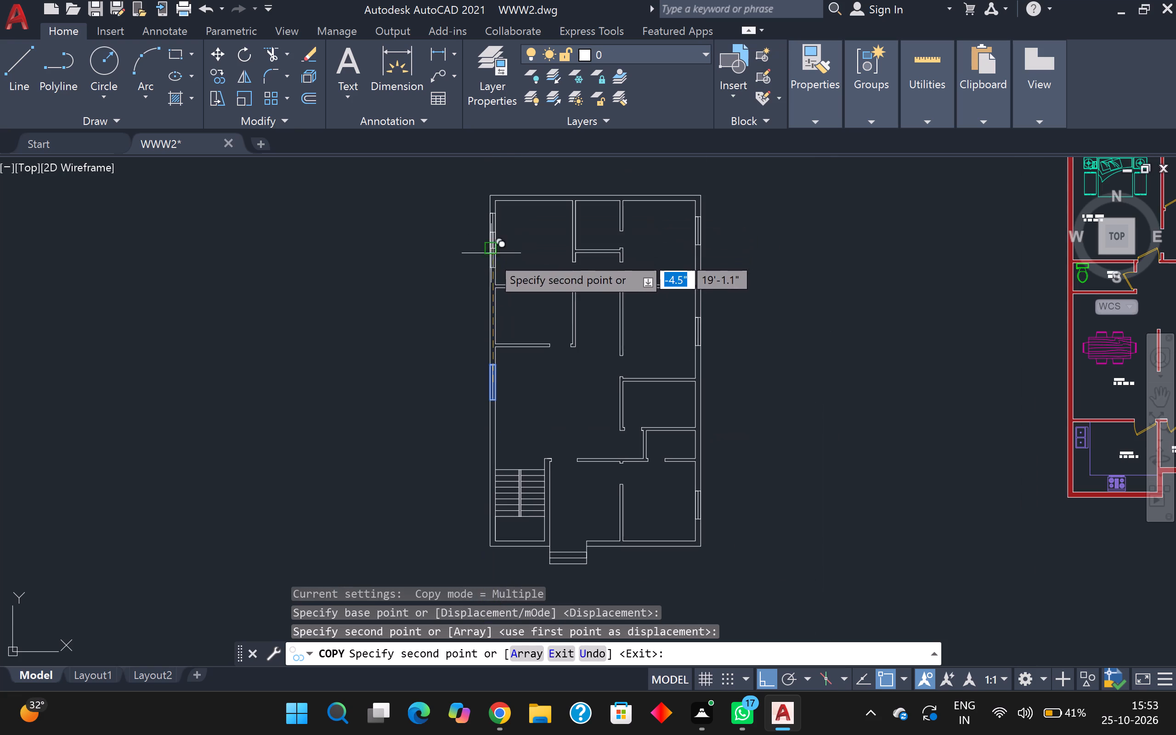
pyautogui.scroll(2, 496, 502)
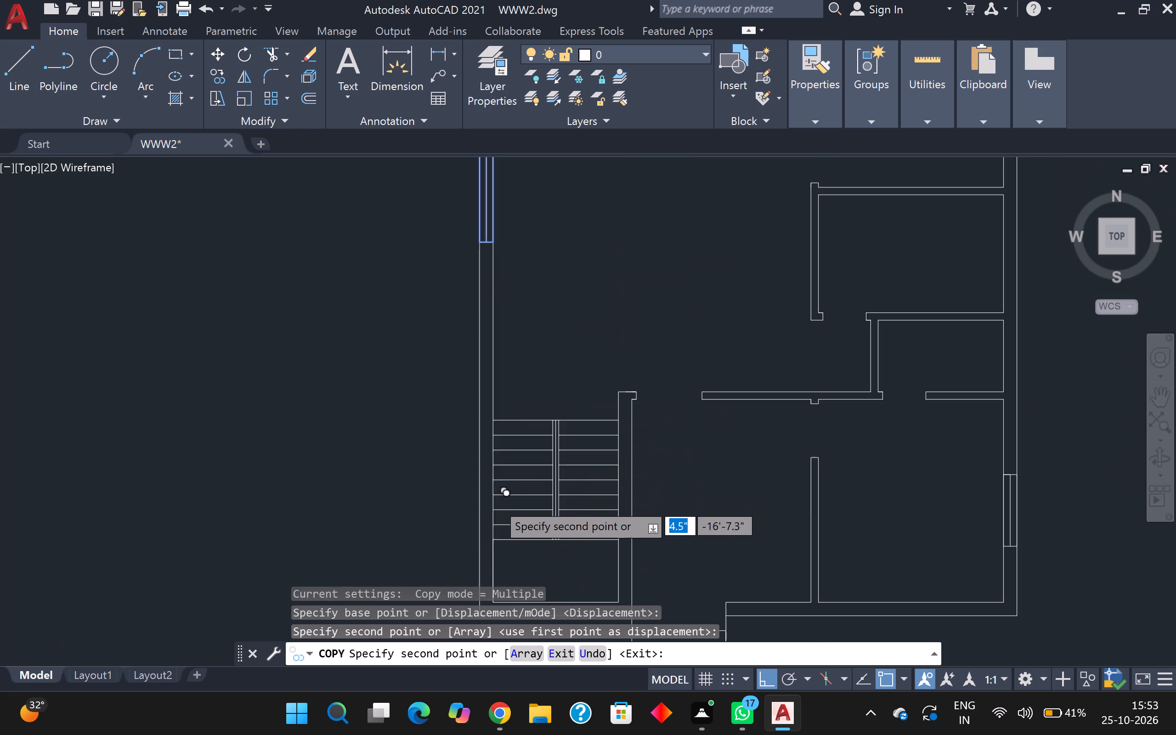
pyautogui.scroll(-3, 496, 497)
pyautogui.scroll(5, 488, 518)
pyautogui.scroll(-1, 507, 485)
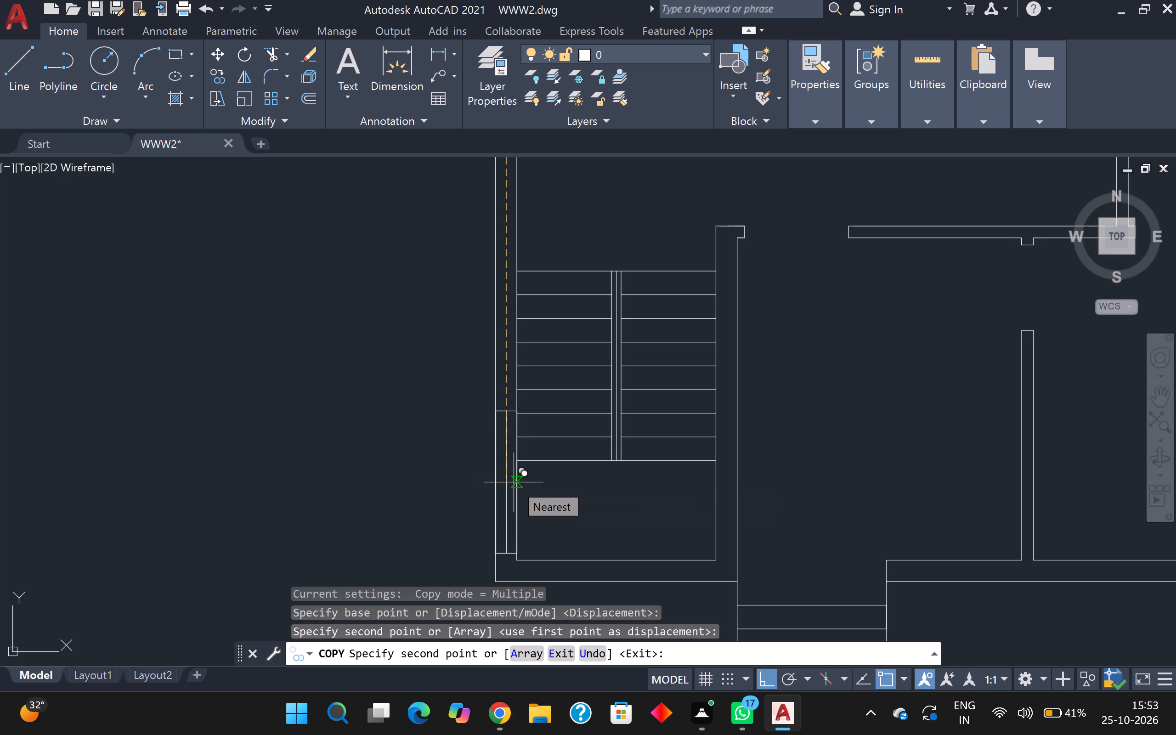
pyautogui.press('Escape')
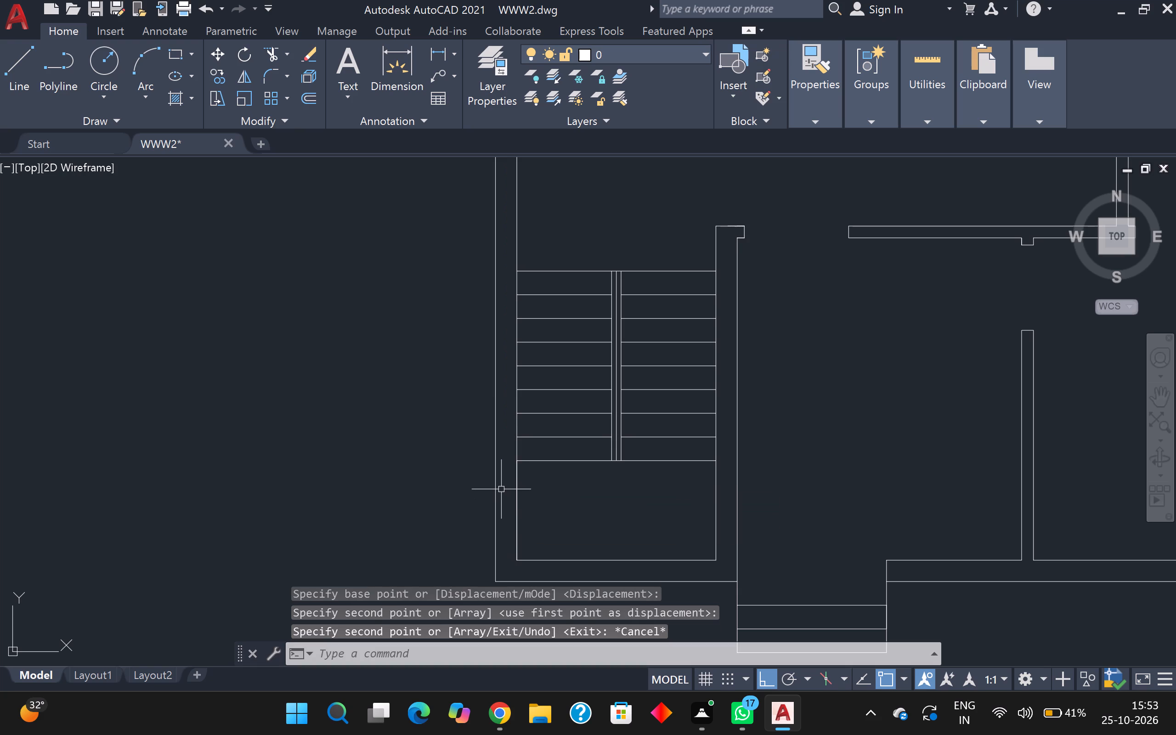
# Draw a 4' long window outline across the bottom outer wall below the staircase, making its outer edge from 3' and 1' segments.
pyautogui.scroll(-1, 501, 489)
pyautogui.moveTo(553, 501); pyautogui.dragTo(503, 419, button='middle')
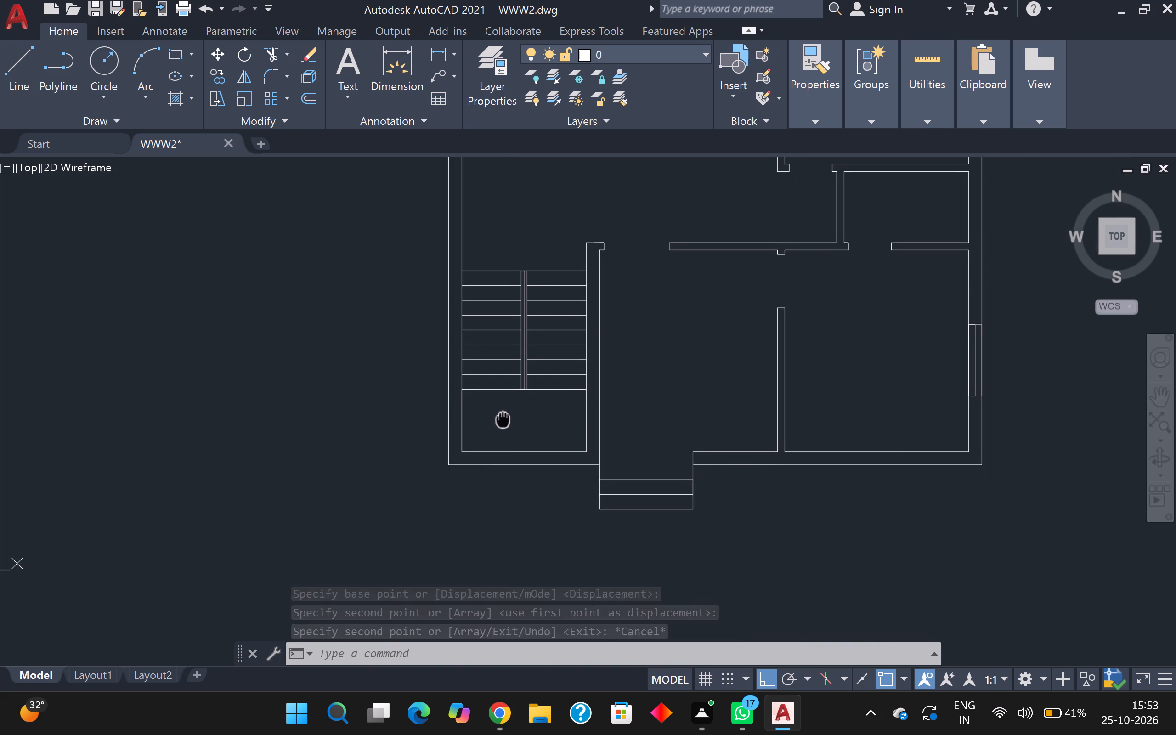
pyautogui.moveTo(503, 419); pyautogui.dragTo(503, 420, button='middle')
pyautogui.scroll(-3, 502, 421)
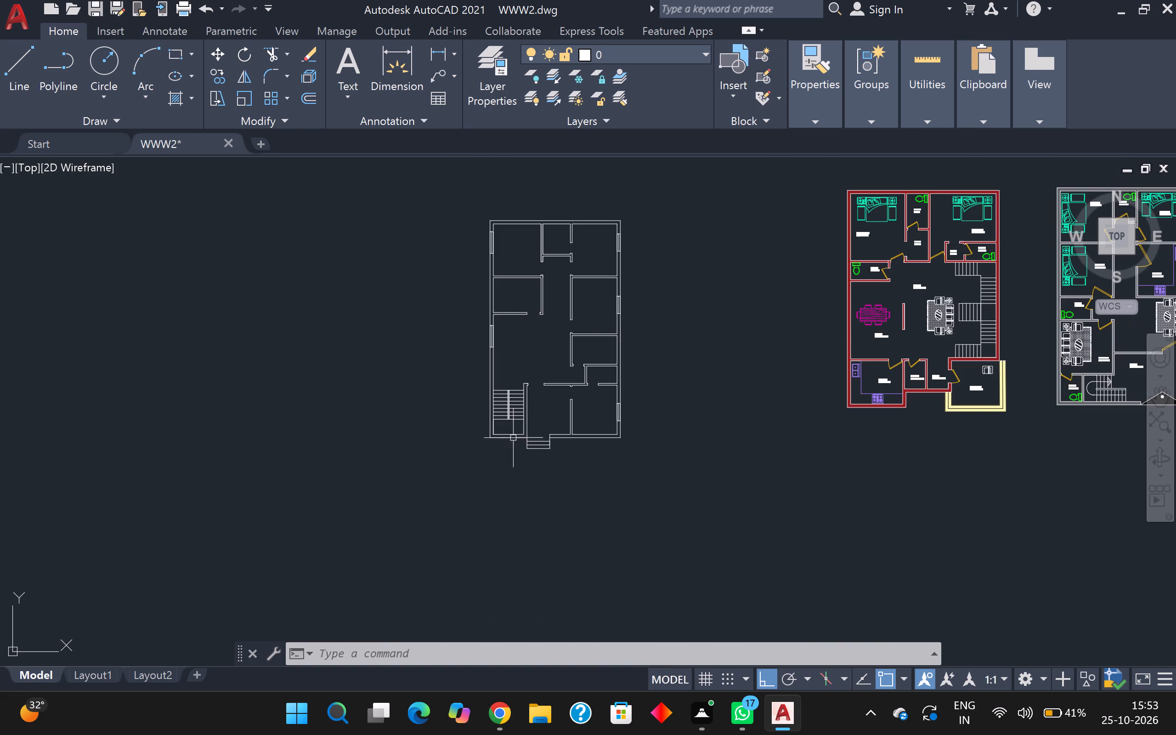
pyautogui.scroll(3, 501, 447)
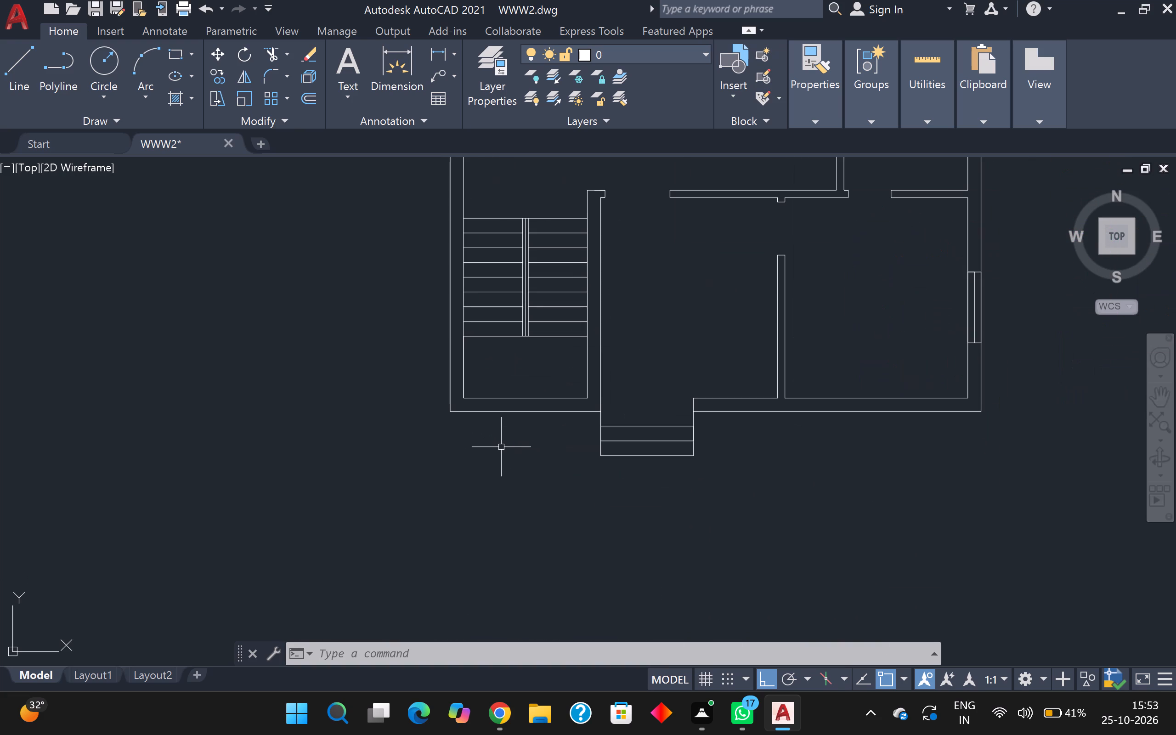
pyautogui.press('l')
pyautogui.press('Return')
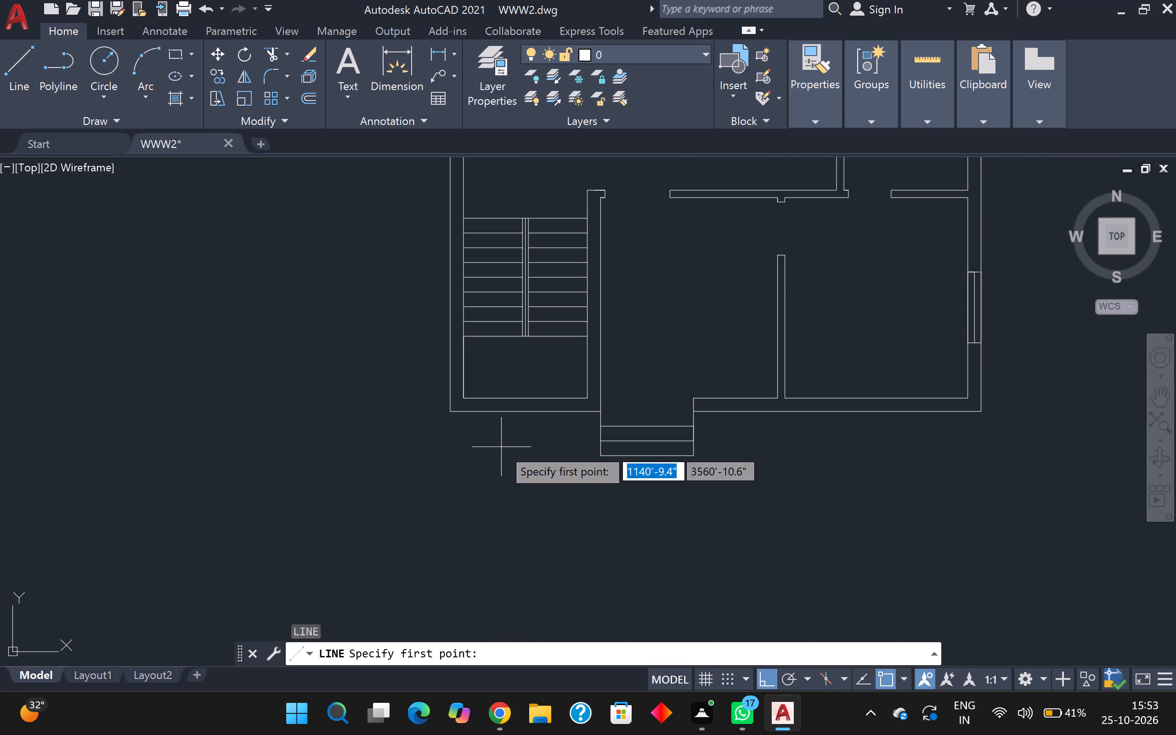
pyautogui.scroll(2, 506, 377)
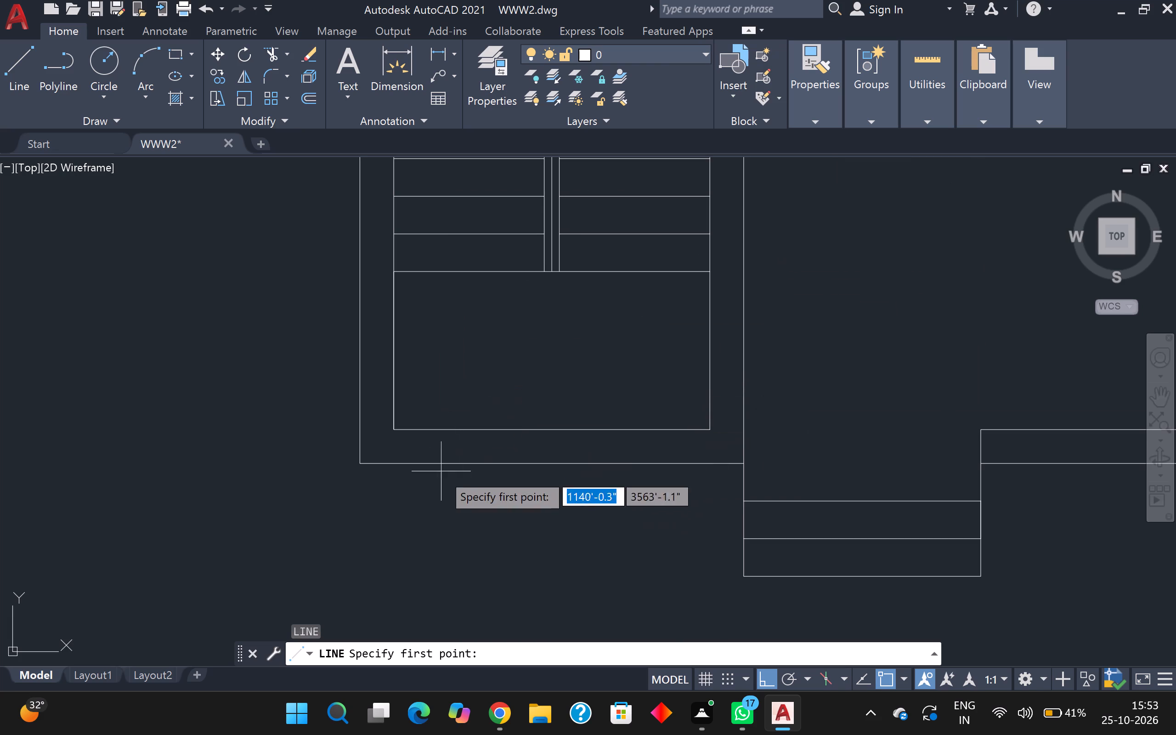
pyautogui.click(447, 432)
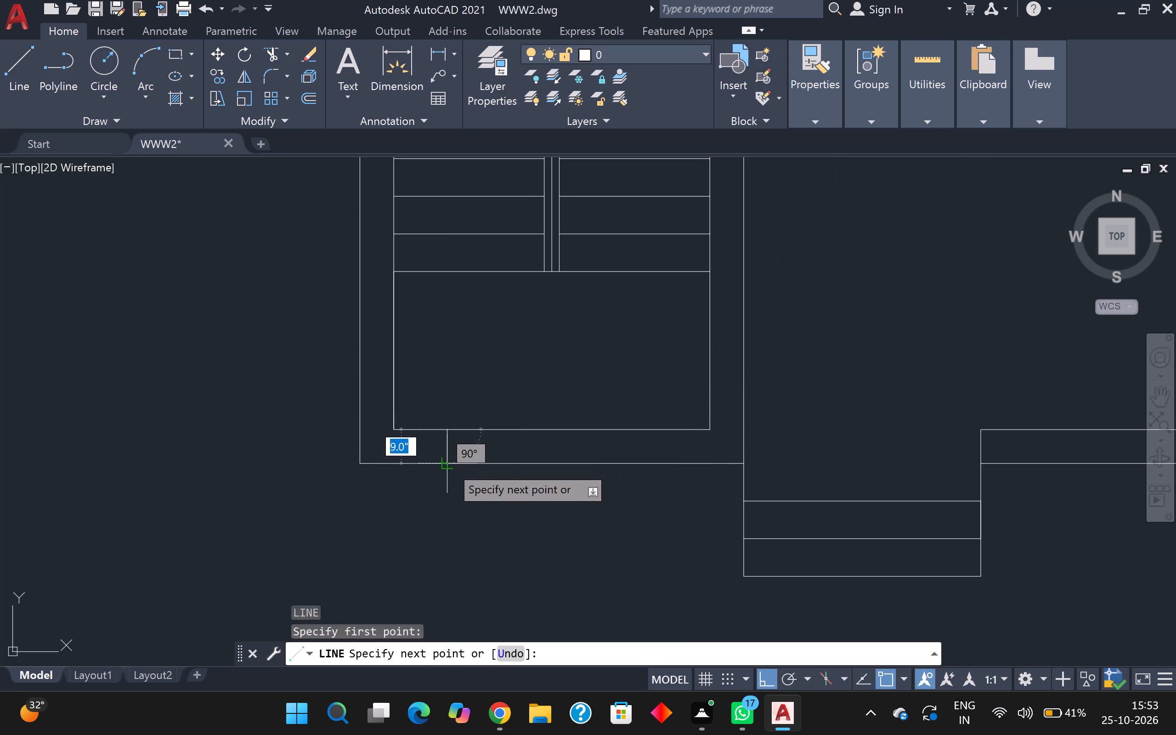
pyautogui.click(449, 465)
pyautogui.write("3'")
pyautogui.press('Return')
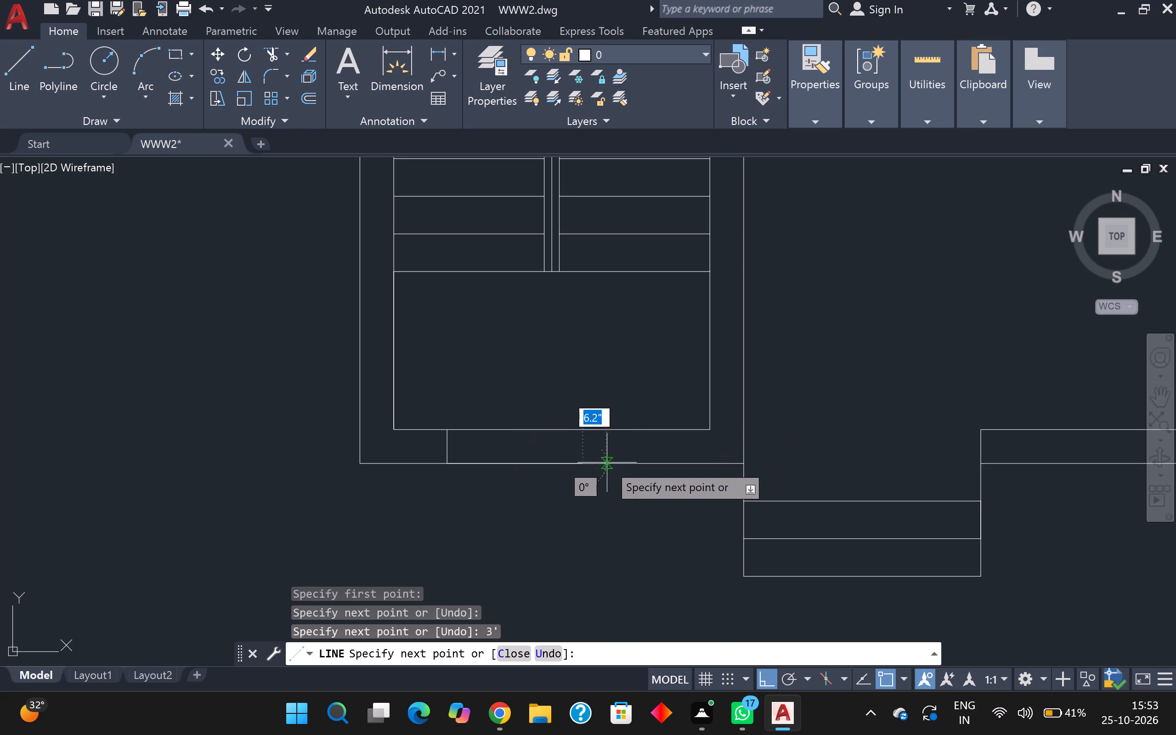
pyautogui.write("1'")
pyautogui.press('Return')
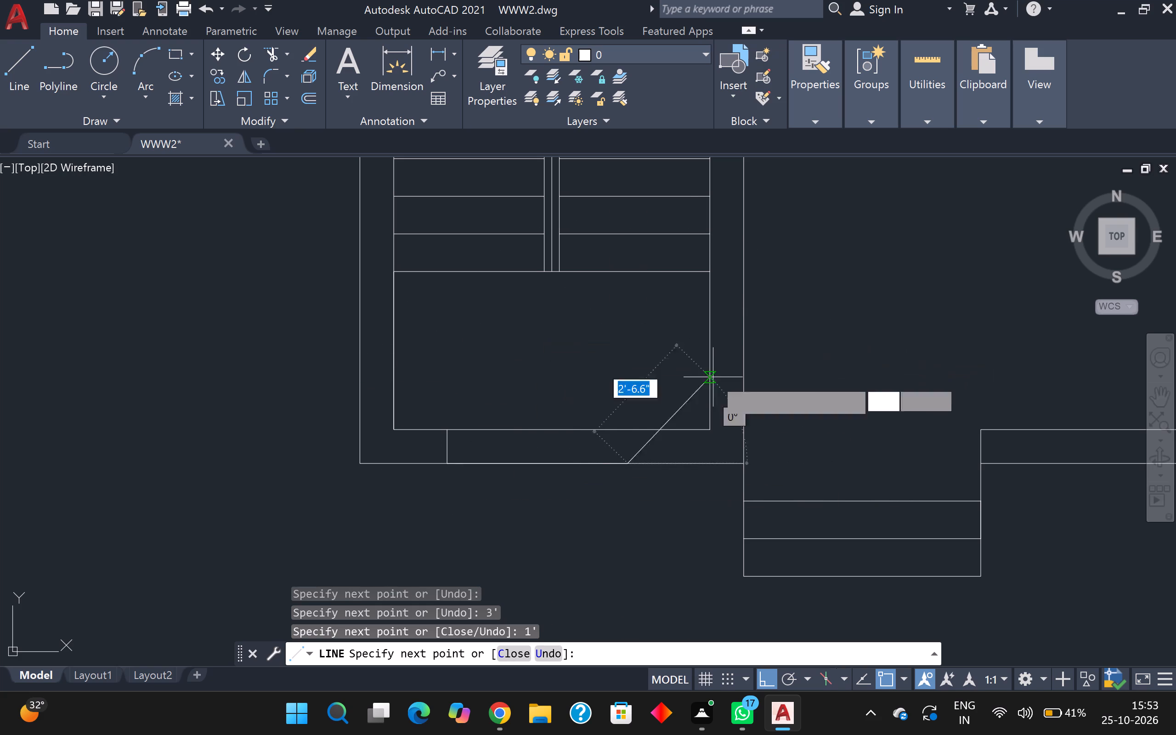
pyautogui.scroll(2, 649, 384)
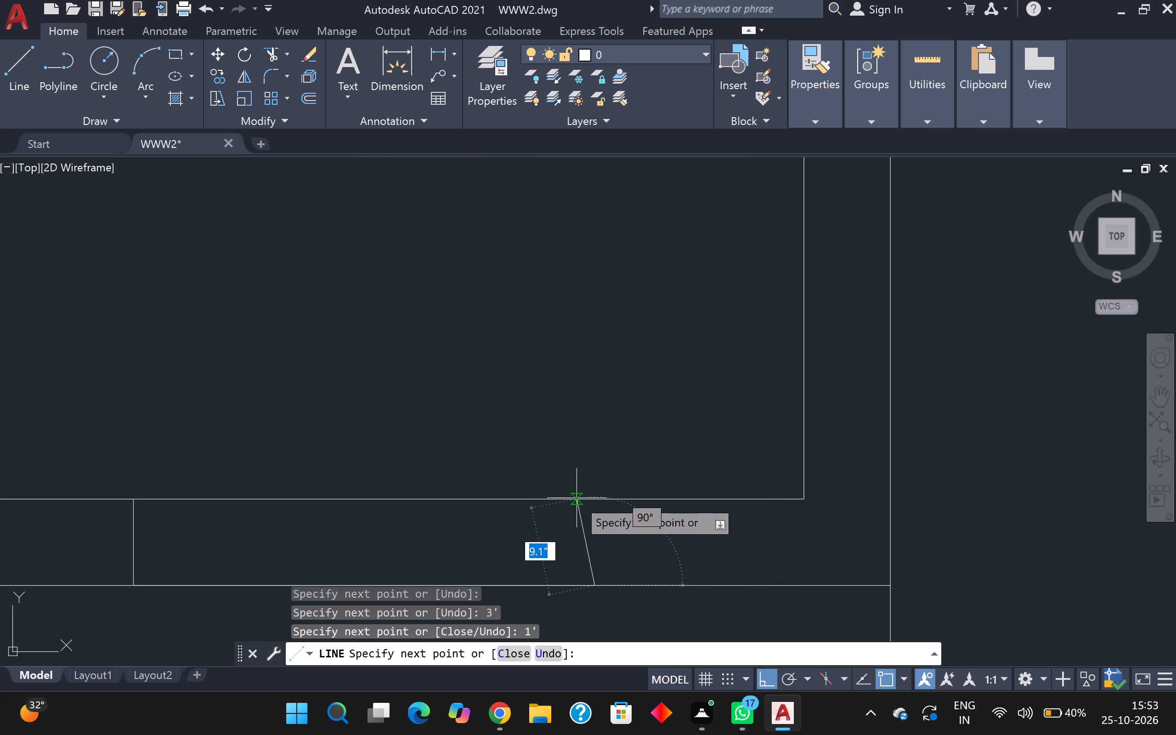
pyautogui.click(594, 497)
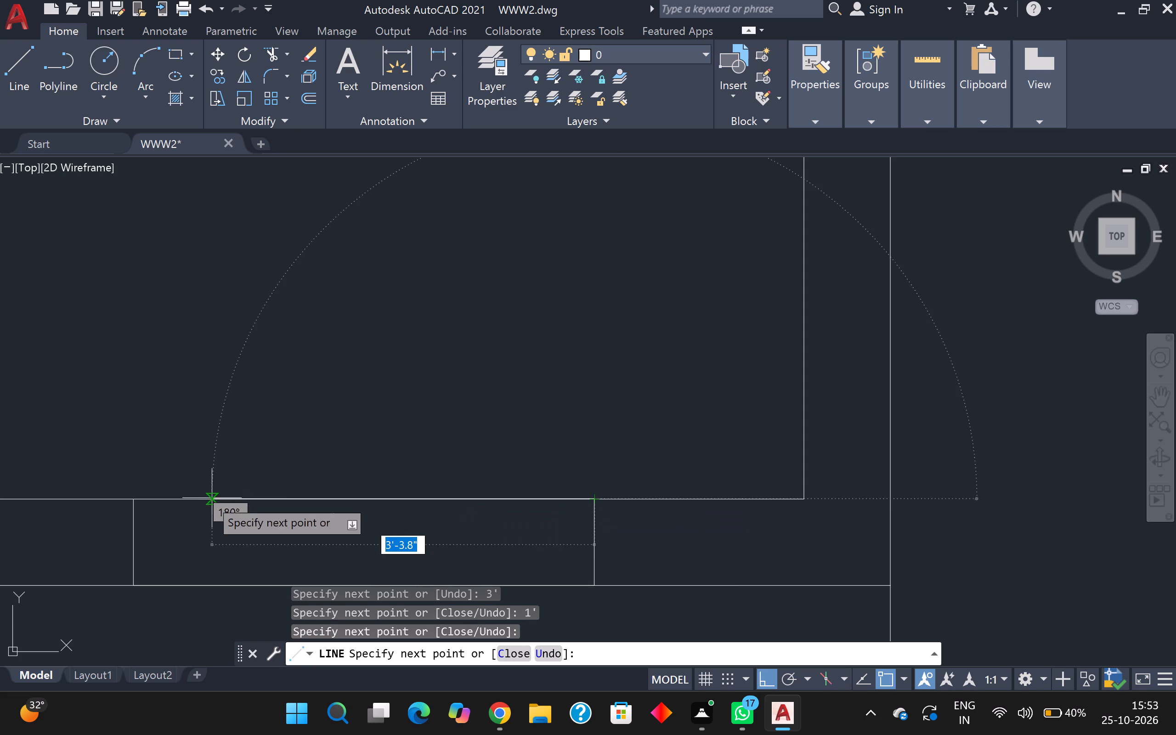
pyautogui.click(138, 502)
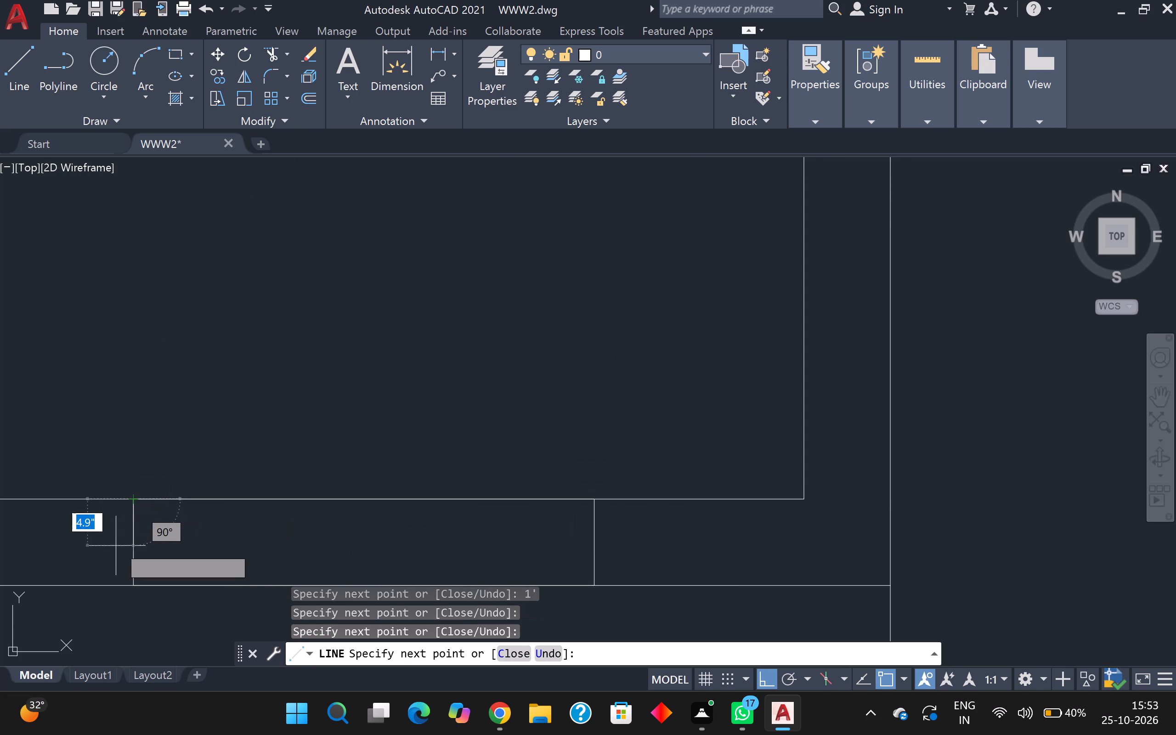
# Add the staircase window's horizontal centre line between the midpoints of its two short ends.
pyautogui.click(135, 542)
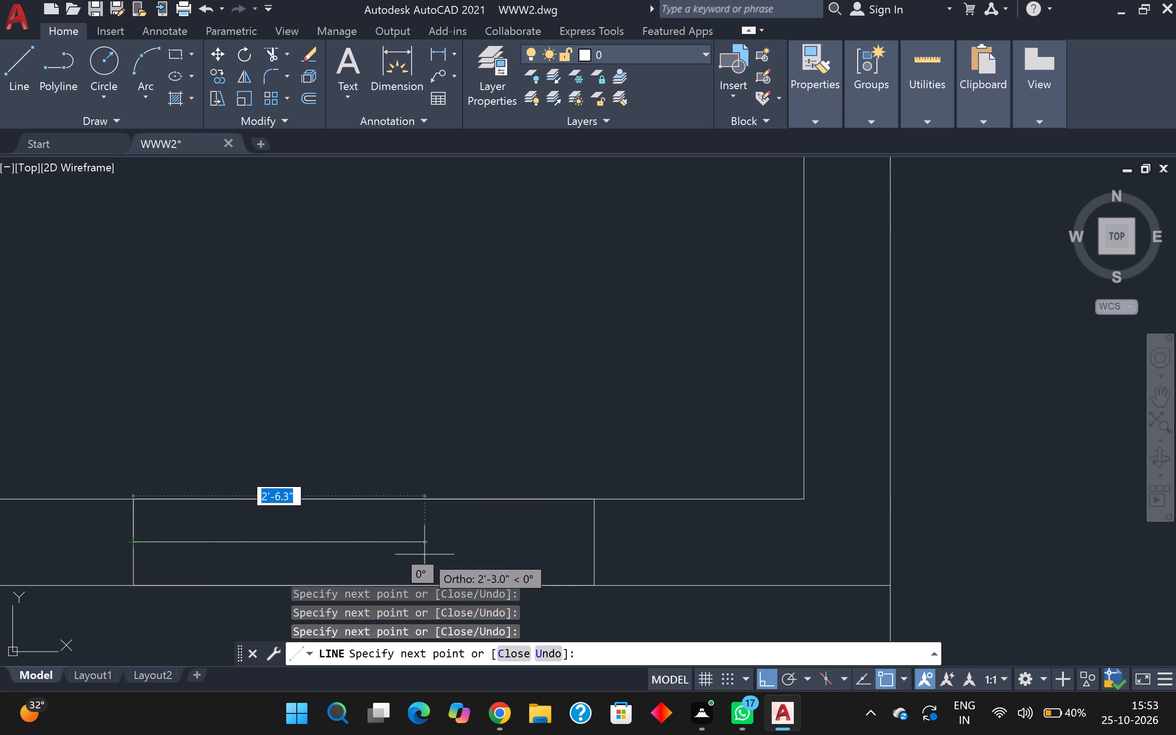
pyautogui.click(595, 545)
pyautogui.scroll(-2, 595, 542)
pyautogui.press('Escape')
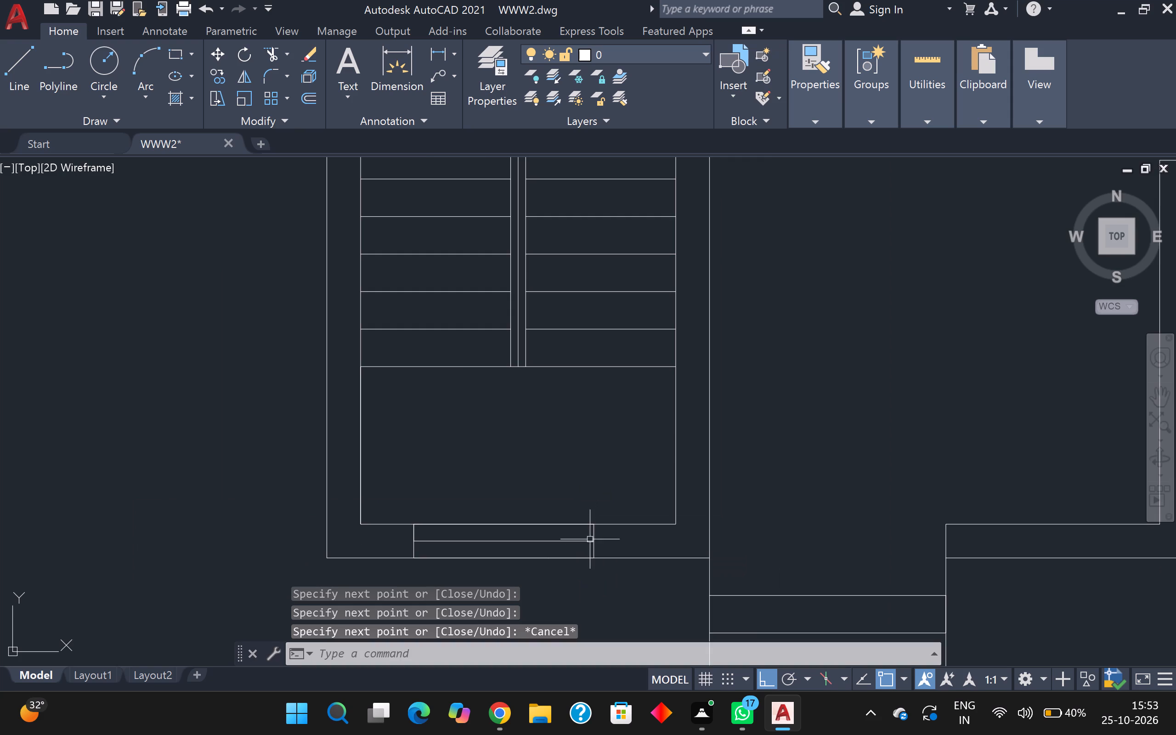
# Draw a 4' long window outline across the full thickness of the top outer wall, in the top left-hand room.
pyautogui.scroll(-4, 590, 539)
pyautogui.scroll(1, 677, 572)
pyautogui.moveTo(678, 572); pyautogui.dragTo(627, 591, button='middle')
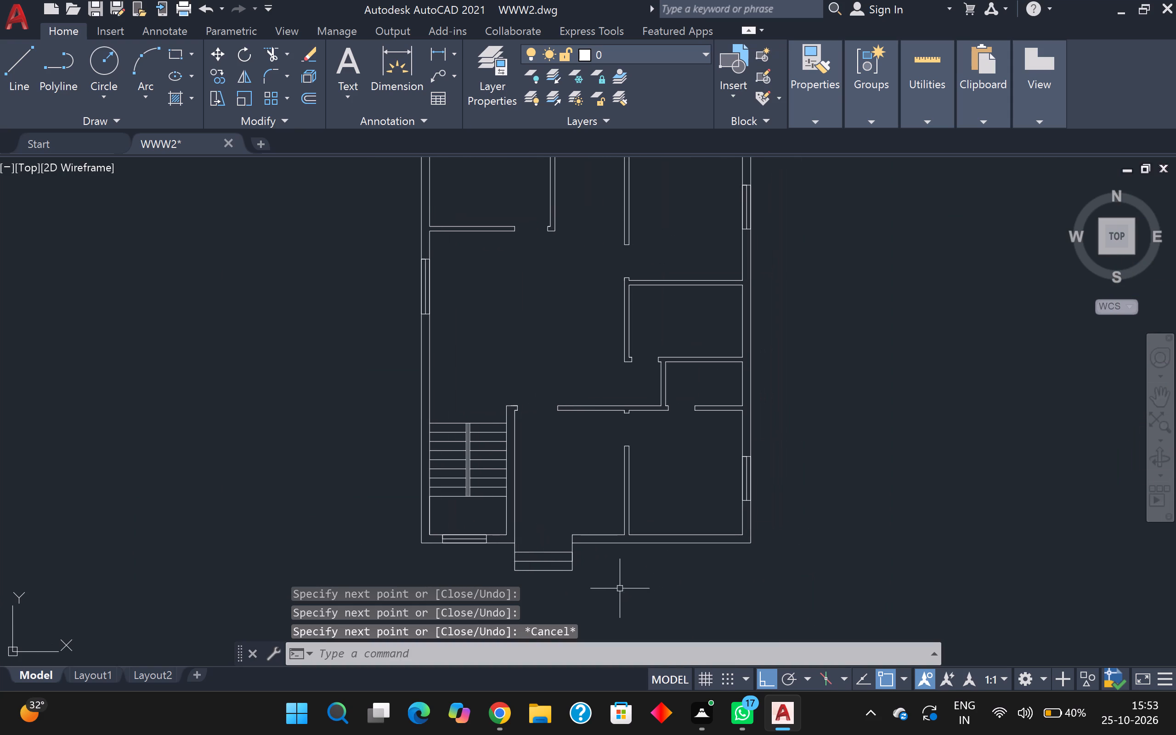
pyautogui.scroll(-1, 601, 581)
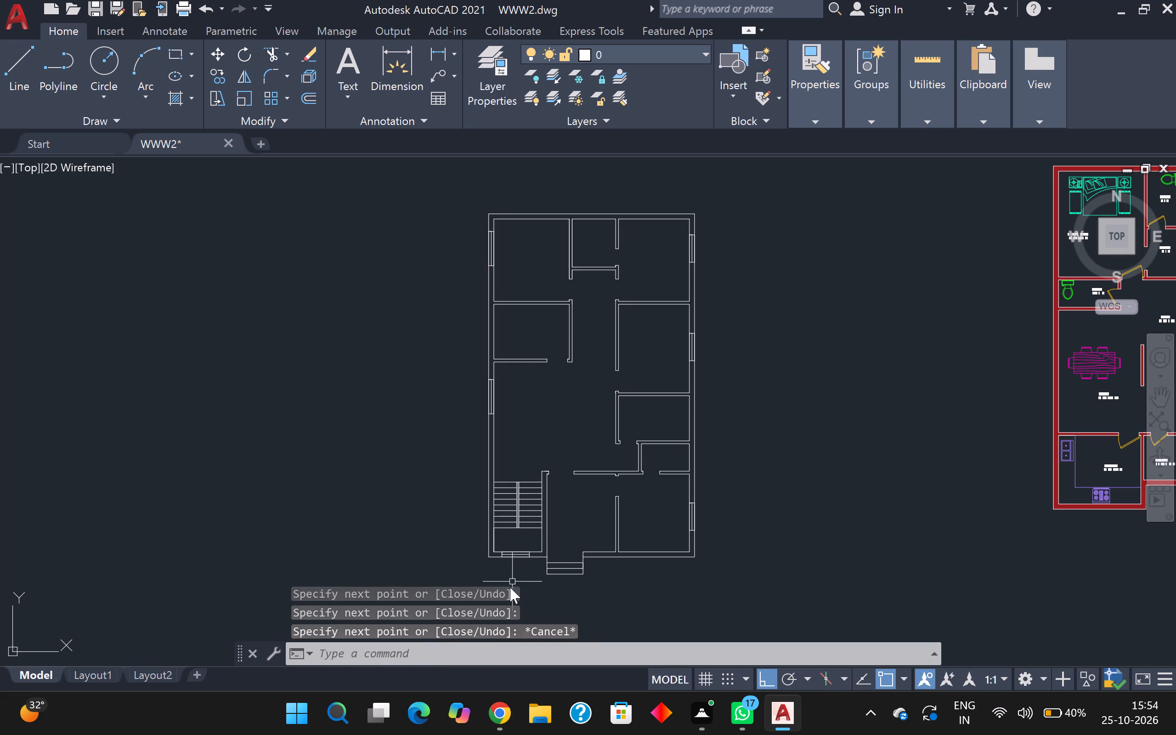
pyautogui.scroll(2, 510, 587)
pyautogui.scroll(2, 514, 528)
pyautogui.scroll(-2, 514, 528)
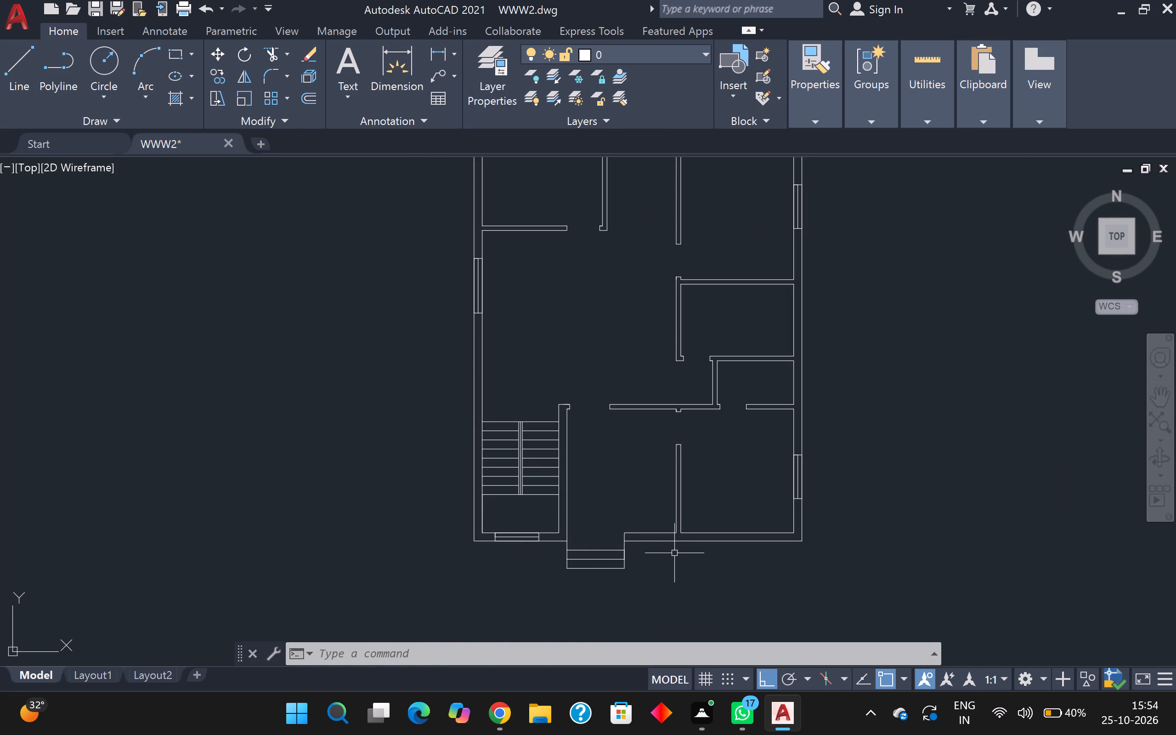
pyautogui.scroll(-2, 673, 553)
pyautogui.scroll(3, 616, 355)
pyautogui.moveTo(616, 346); pyautogui.dragTo(642, 407, button='middle')
pyautogui.scroll(2, 622, 351)
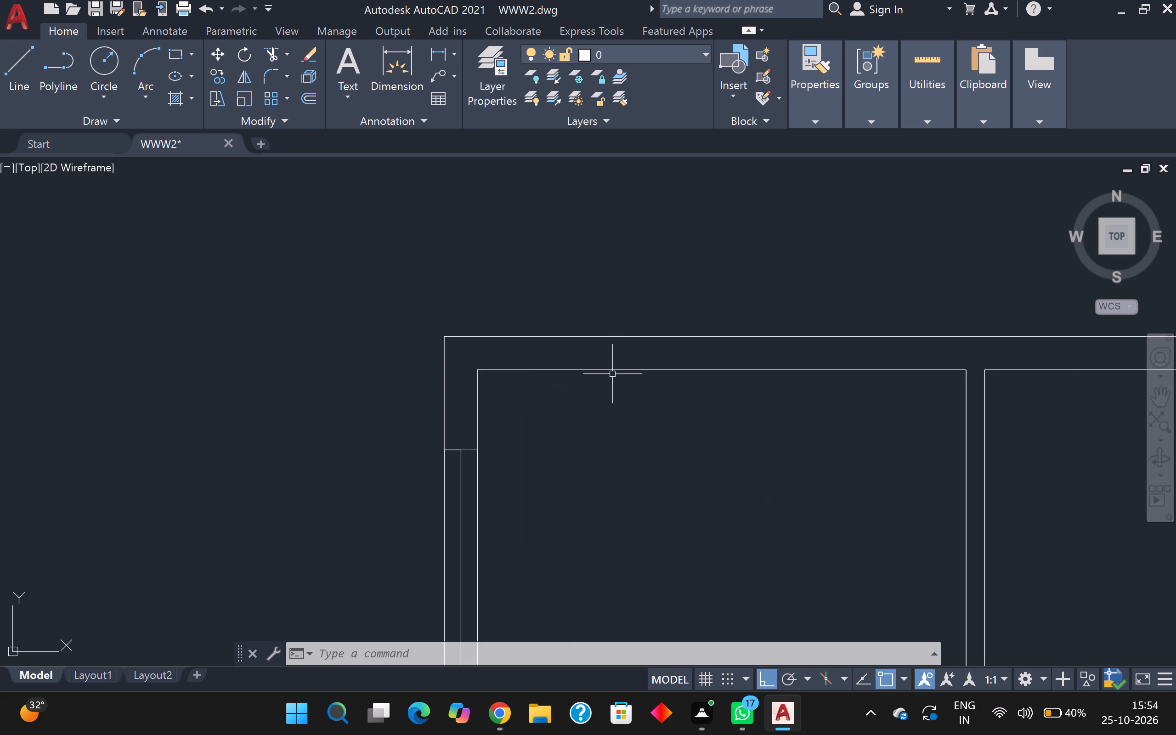
pyautogui.press('l')
pyautogui.press('Return')
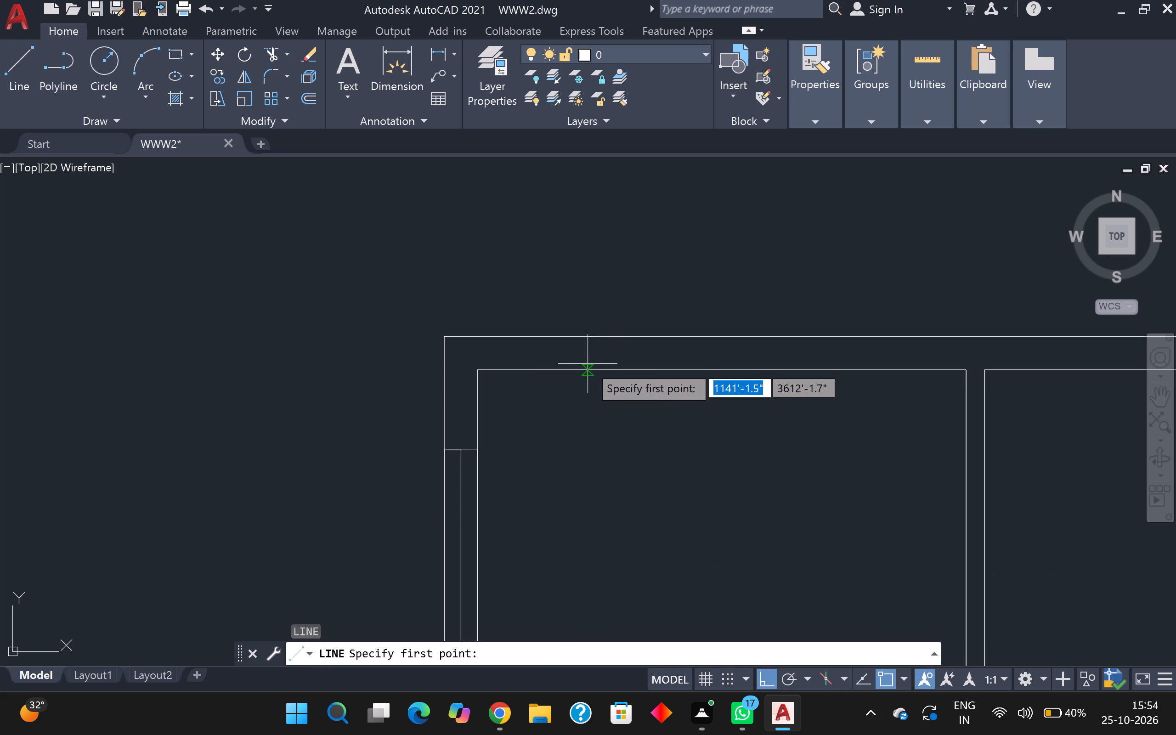
pyautogui.scroll(1, 588, 365)
pyautogui.scroll(-1, 588, 365)
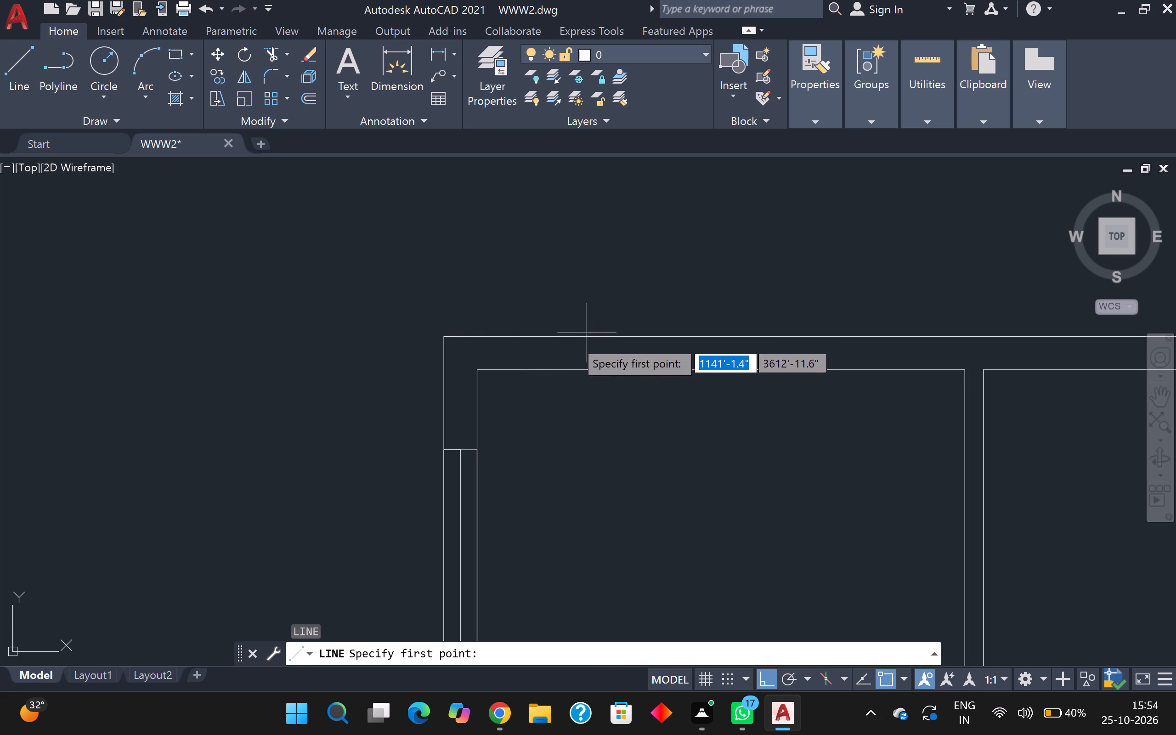
pyautogui.click(566, 336)
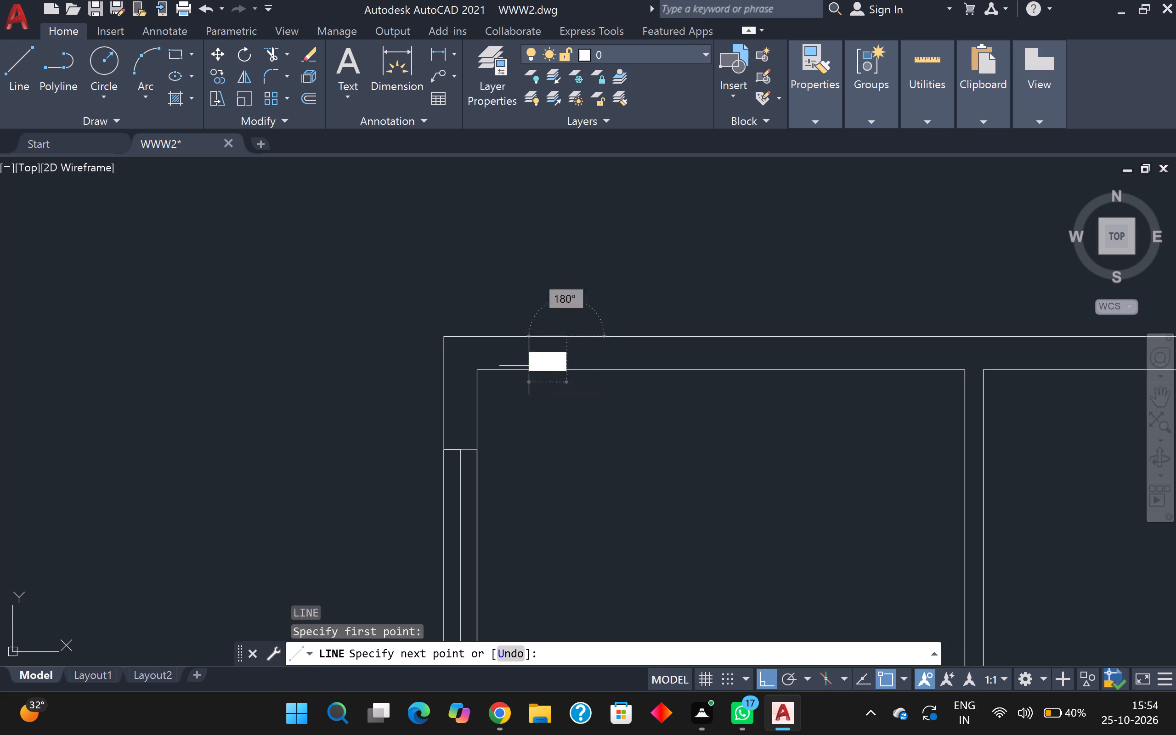
pyautogui.click(570, 372)
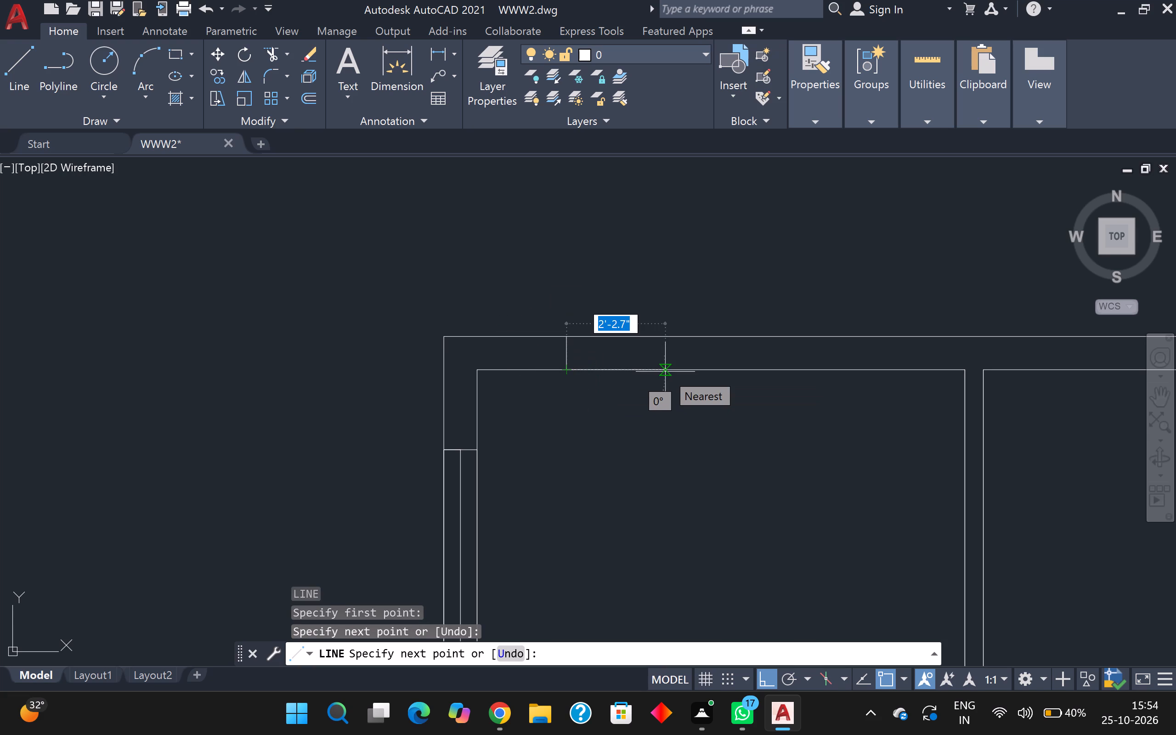
pyautogui.press('5')
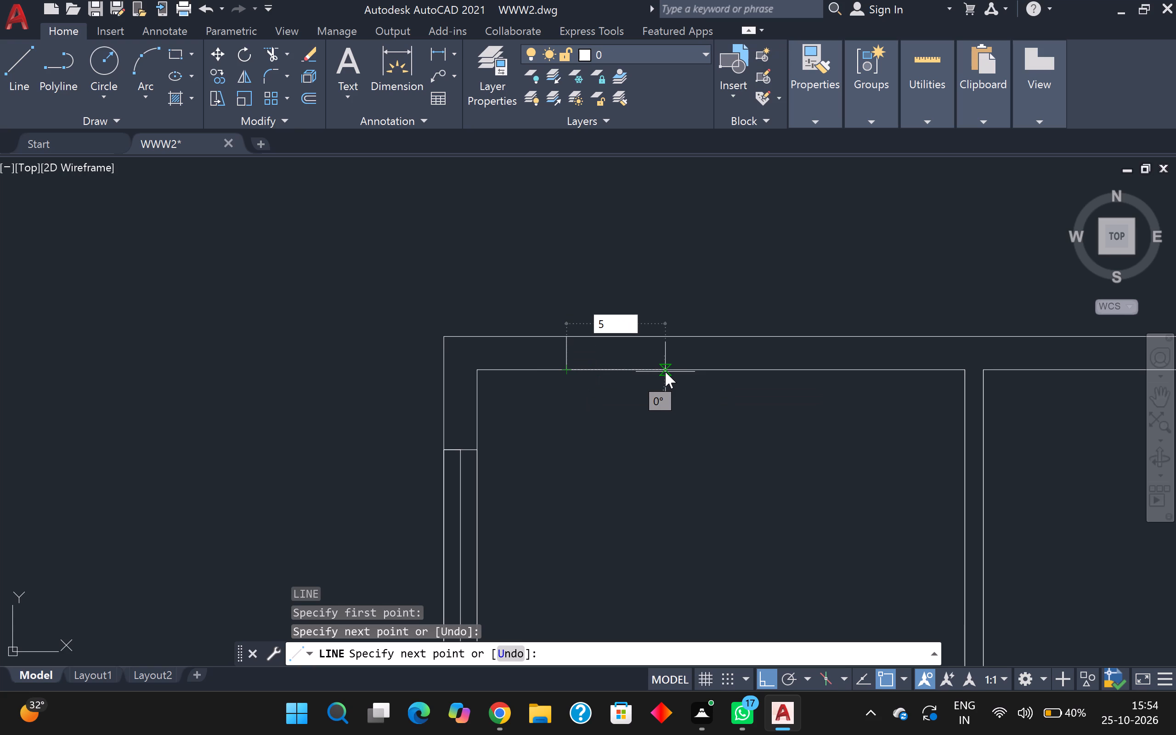
pyautogui.press('BackSpace')
pyautogui.write("4'")
pyautogui.press('Return')
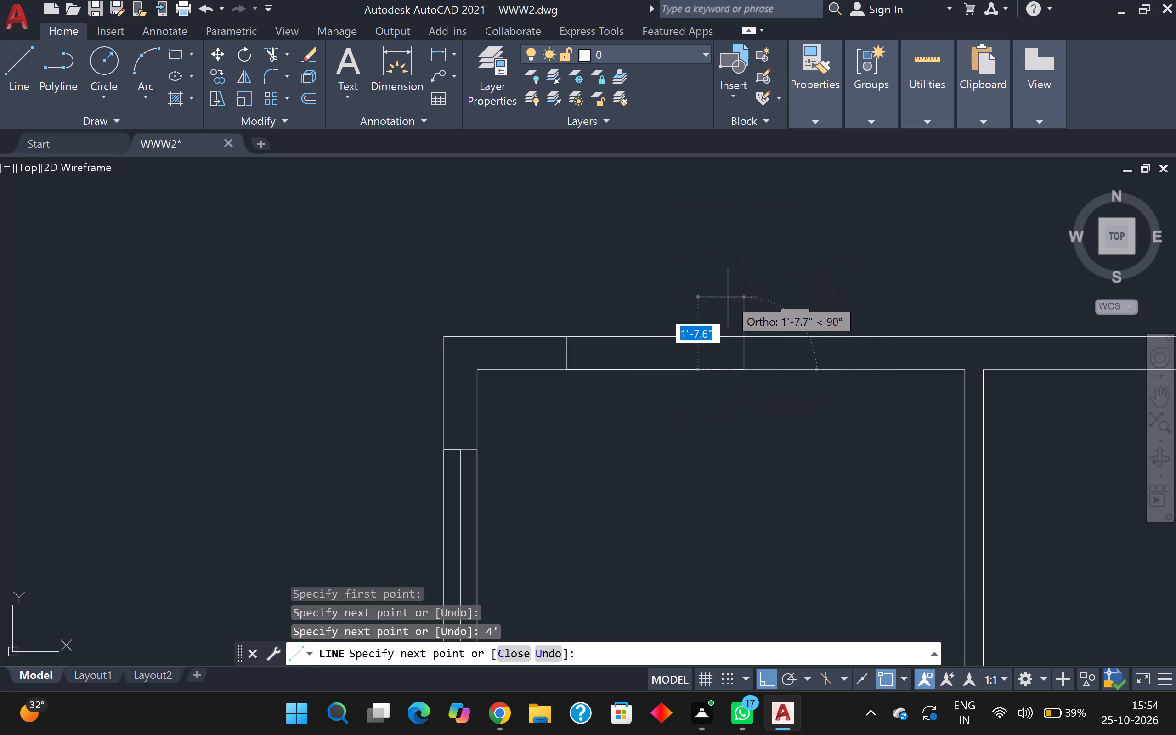
pyautogui.click(741, 337)
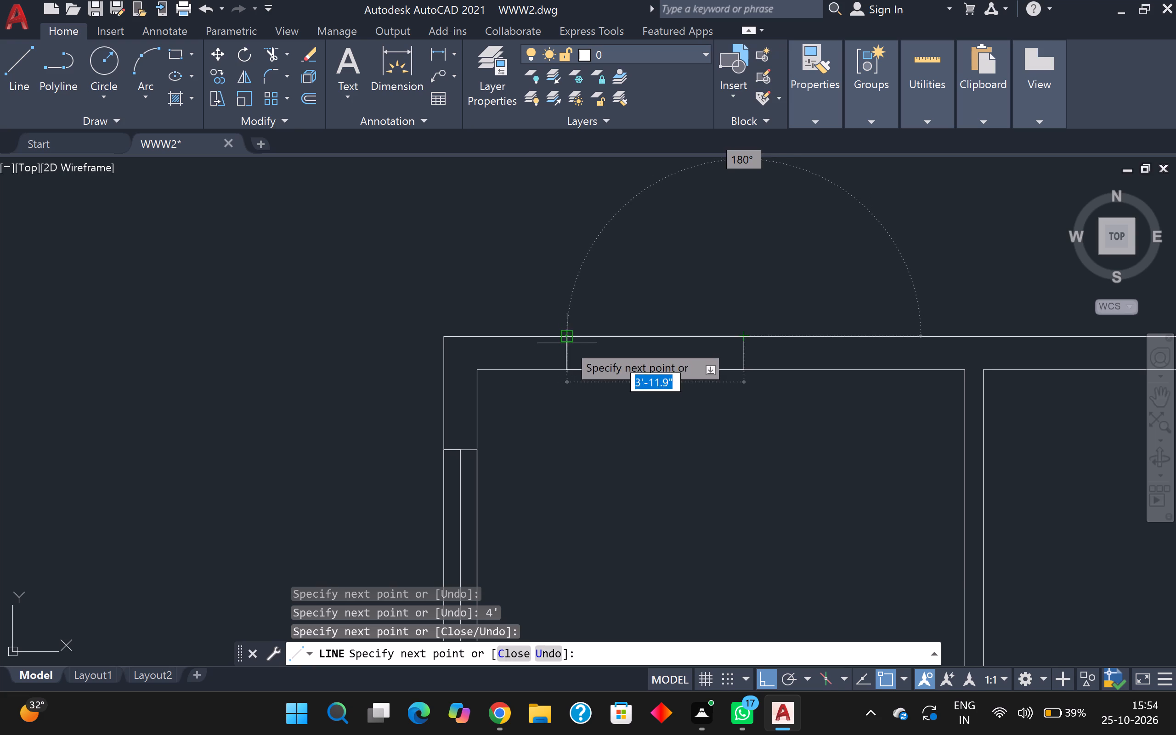
pyautogui.moveTo(567, 343); pyautogui.dragTo(567, 361)
# Add the top-wall window's horizontal centre line between the midpoints of its two short ends.
pyautogui.click(567, 360)
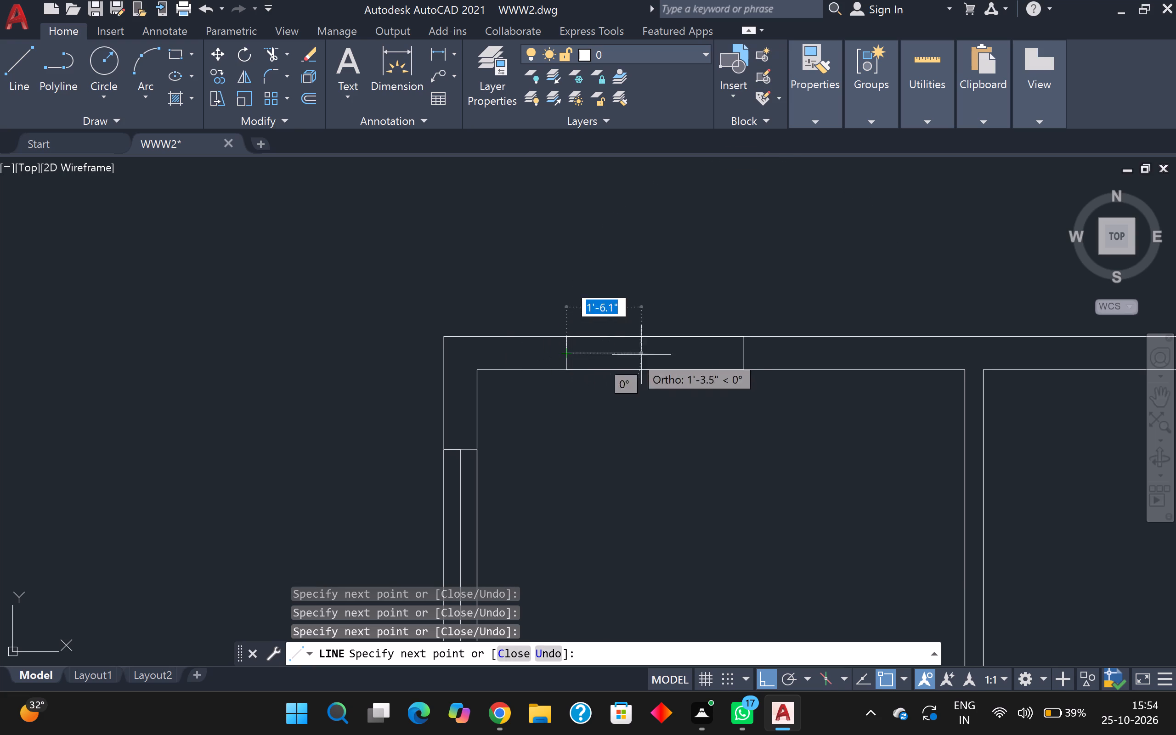
pyautogui.click(747, 356)
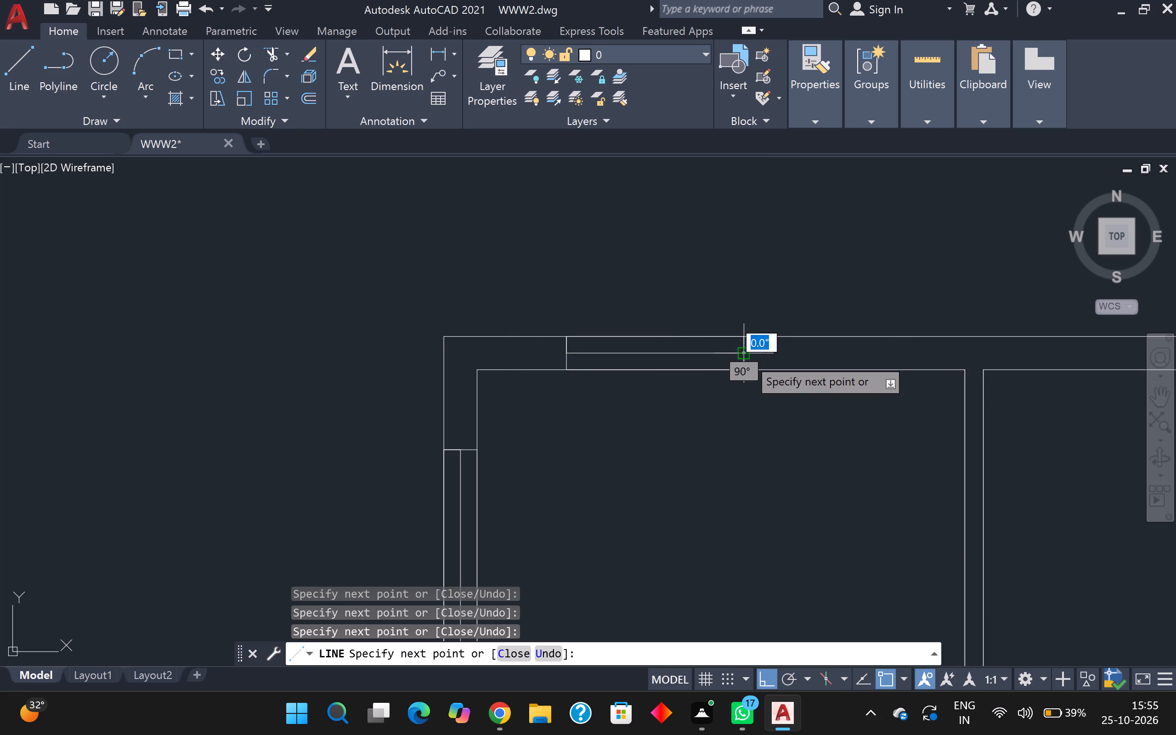
pyautogui.scroll(-2, 755, 356)
pyautogui.press('Escape')
# Draw a 2' long window outline across the full thickness of the top outer wall, above the small middle room.
pyautogui.scroll(-1, 805, 328)
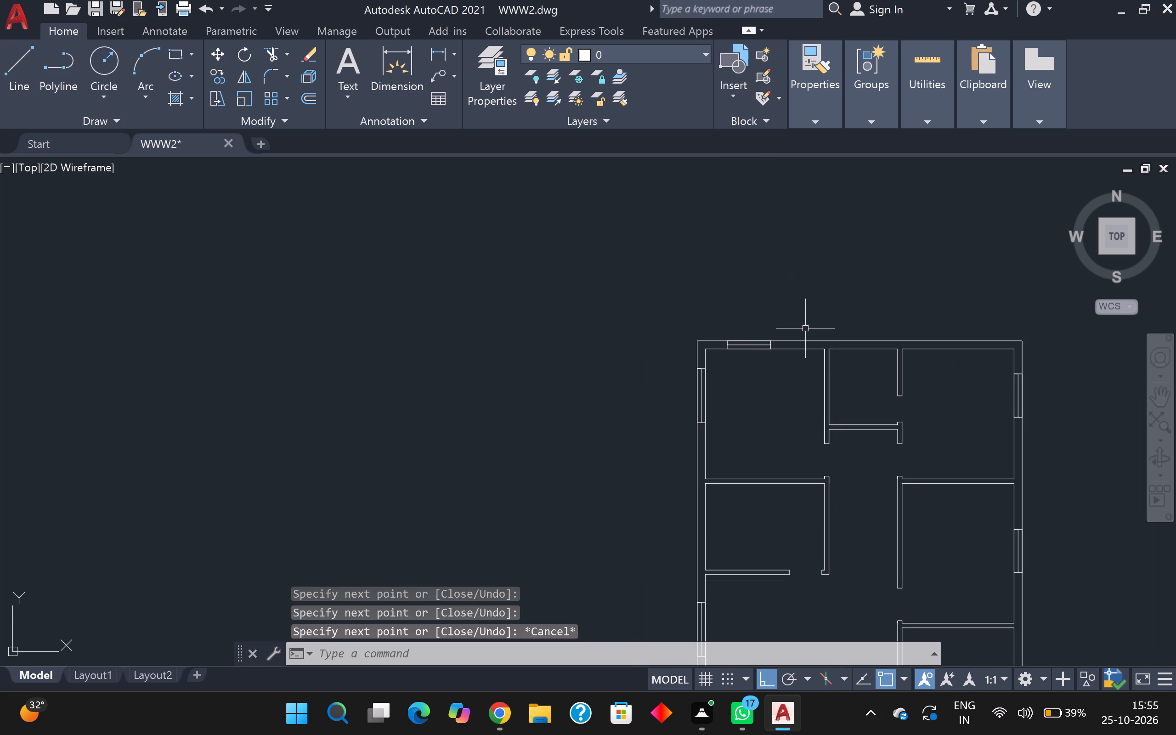
pyautogui.scroll(1, 843, 458)
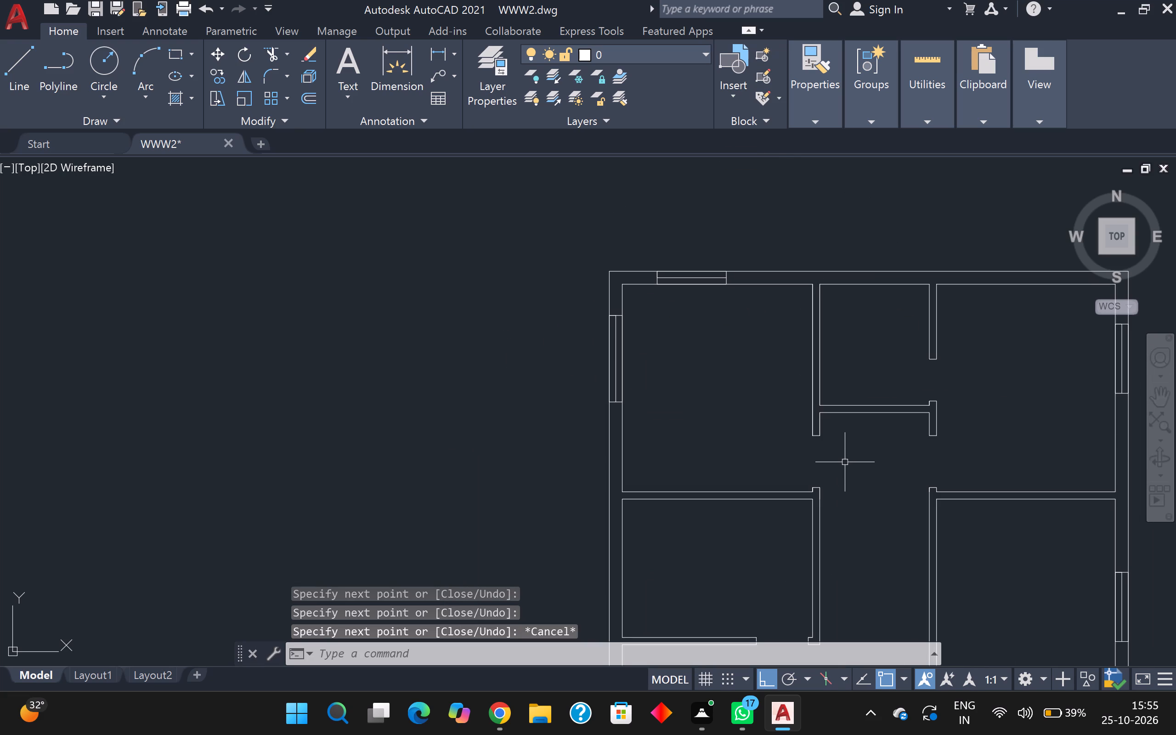
pyautogui.moveTo(764, 380); pyautogui.dragTo(461, 415, button='middle')
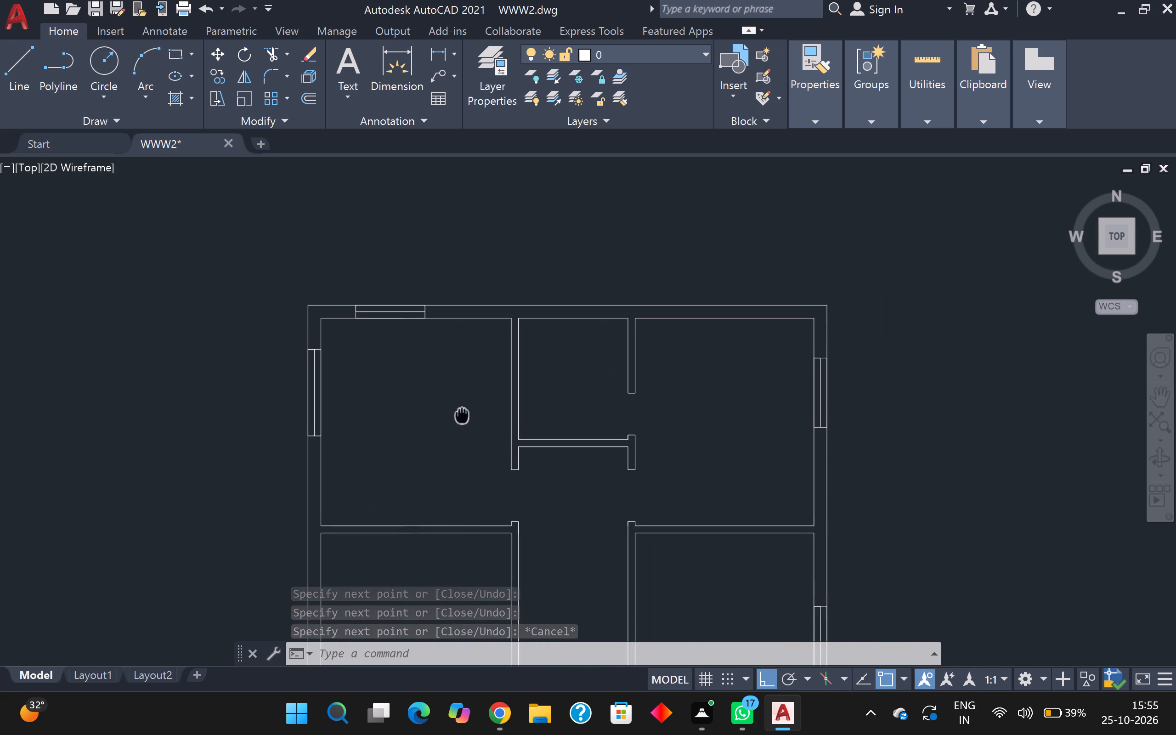
pyautogui.moveTo(461, 415); pyautogui.dragTo(461, 415, button='middle')
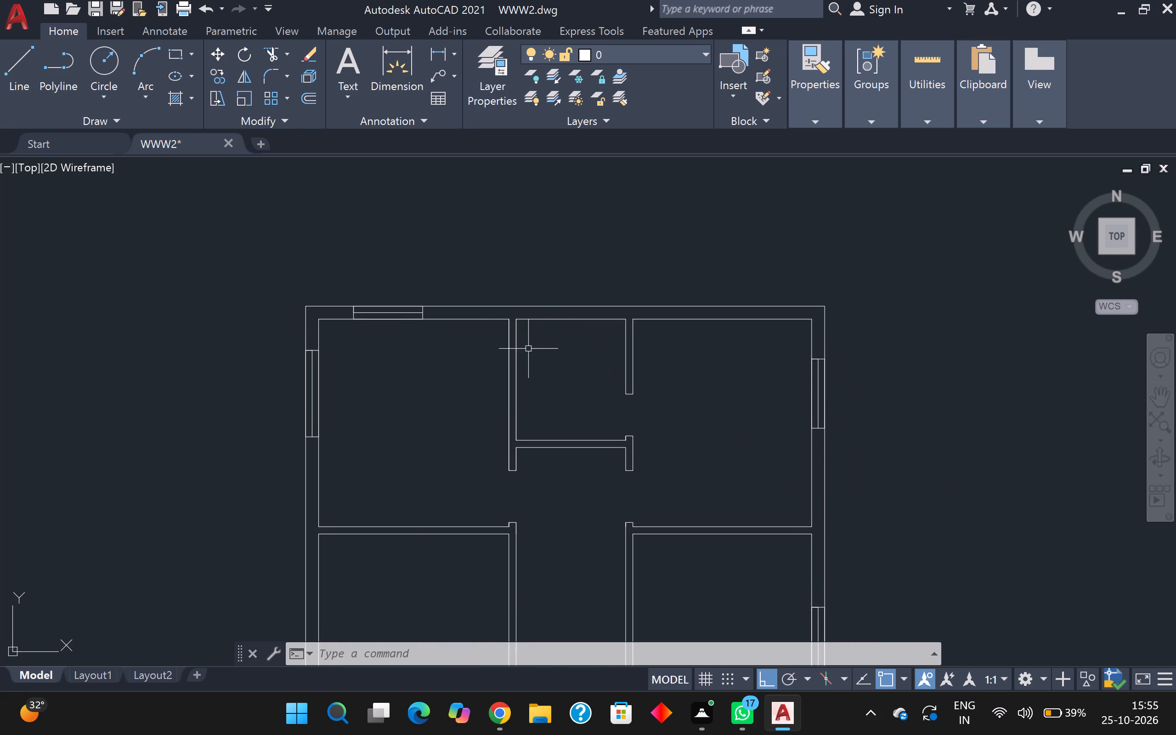
pyautogui.scroll(1, 564, 273)
pyautogui.scroll(1, 515, 326)
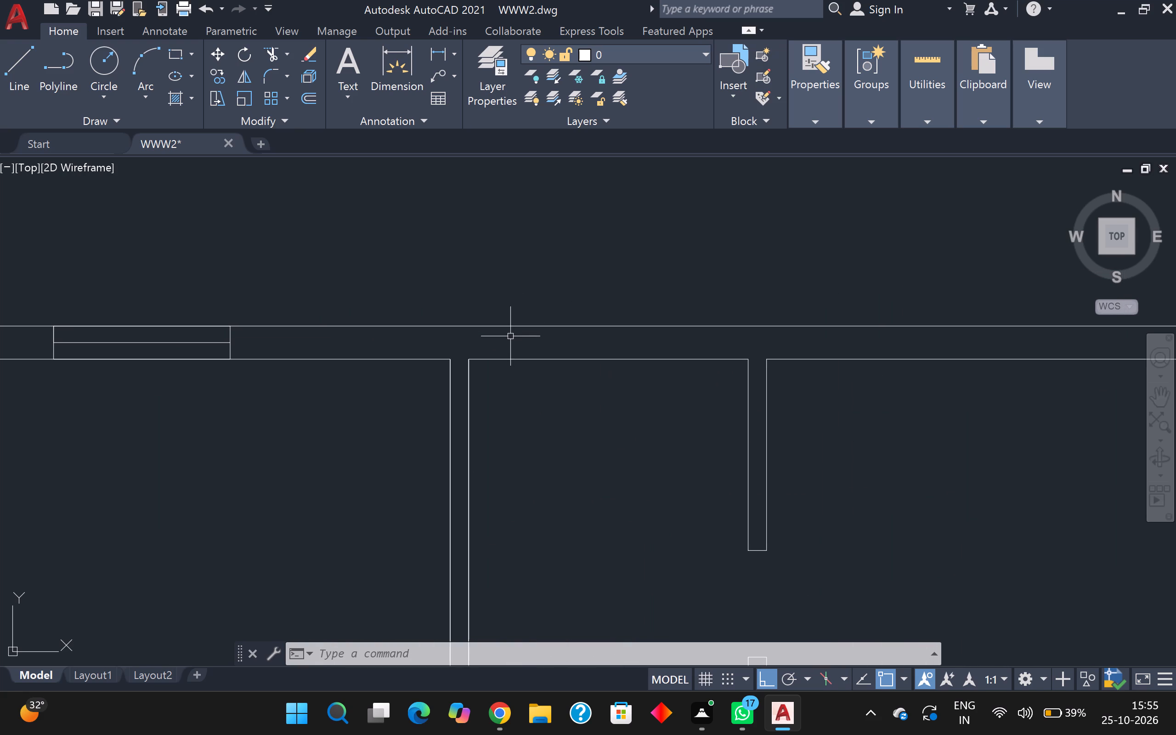
pyautogui.press('l')
pyautogui.press('Return')
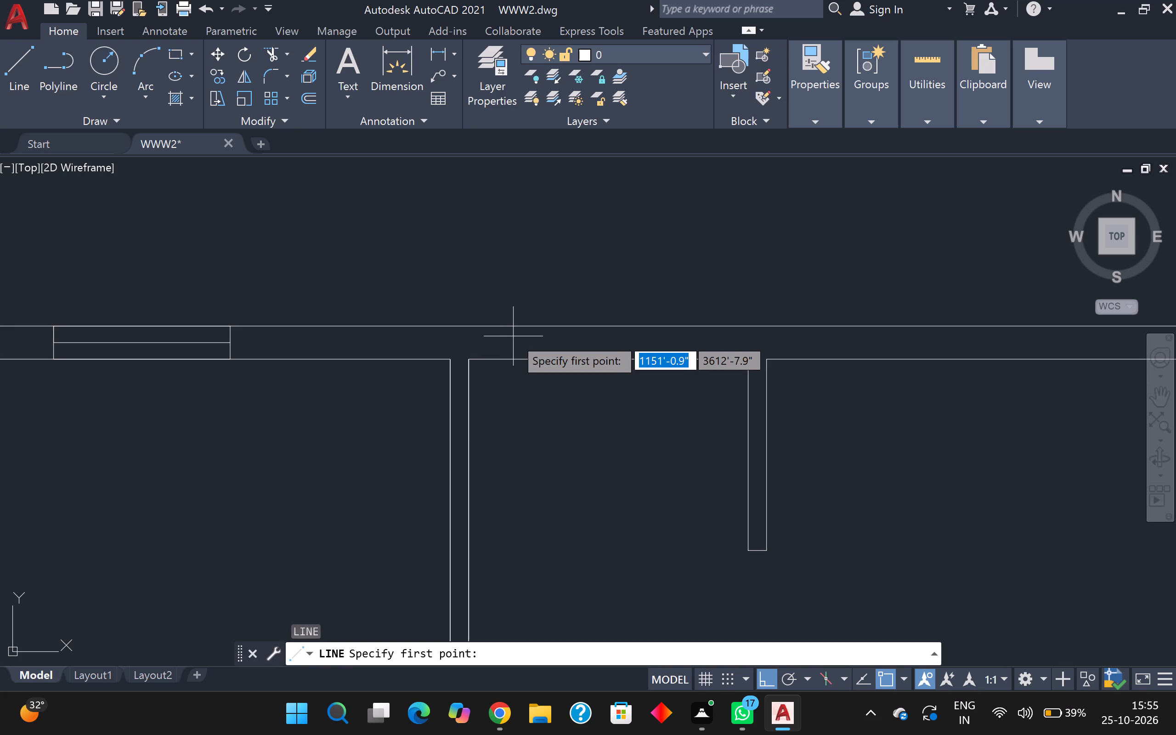
pyautogui.scroll(1, 526, 344)
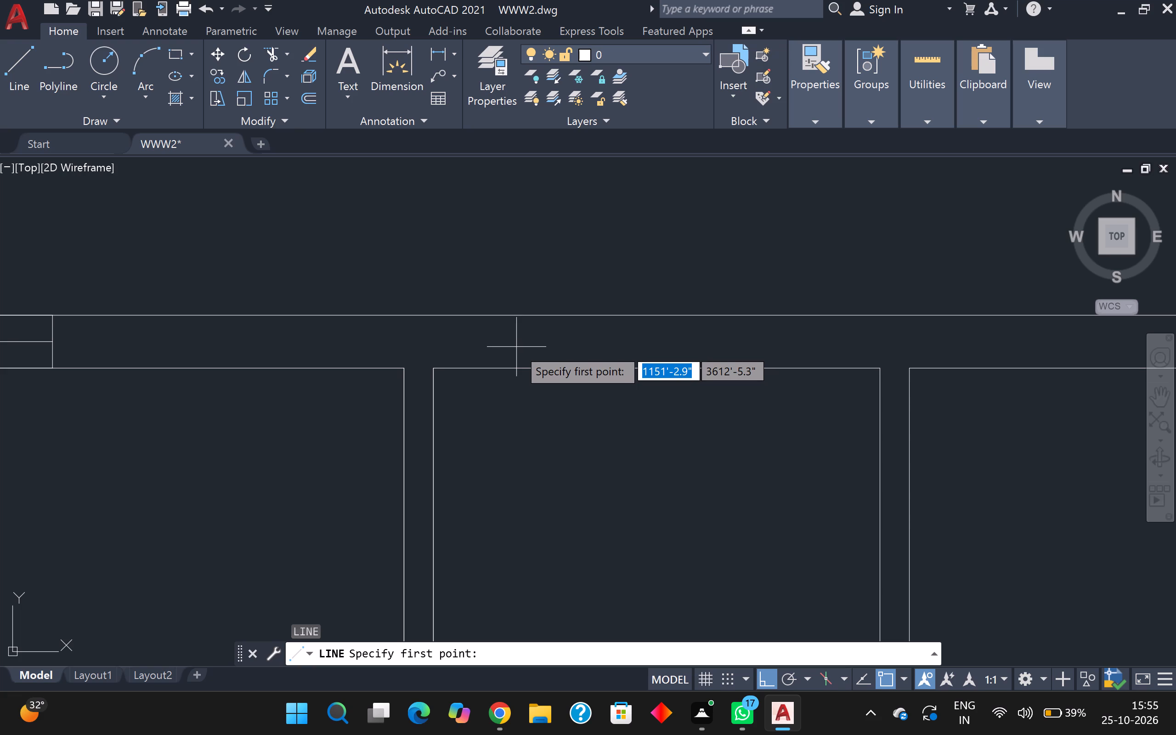
pyautogui.scroll(2, 516, 347)
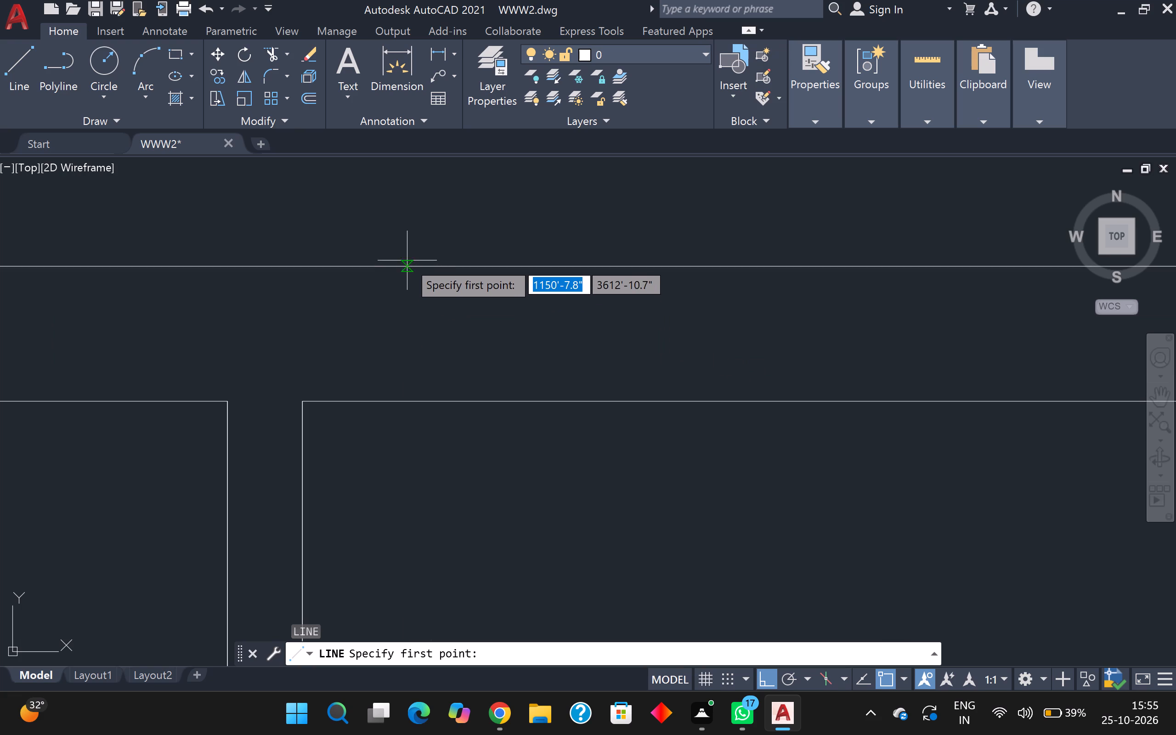
pyautogui.click(437, 266)
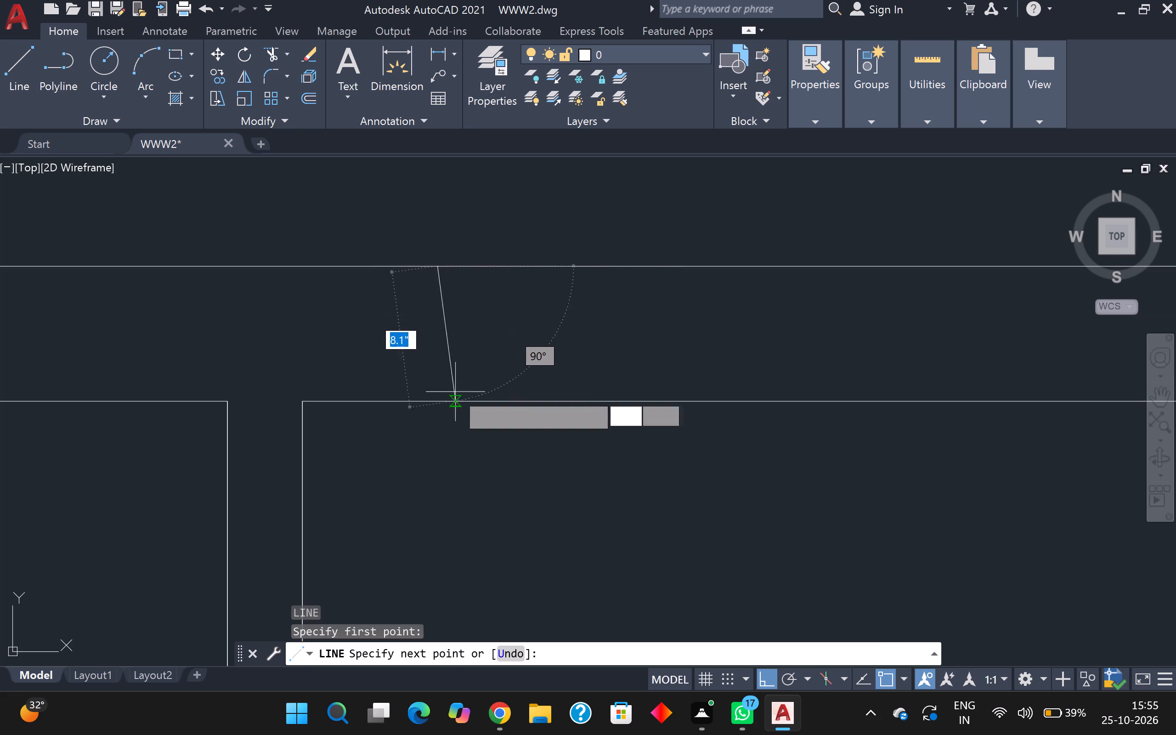
pyautogui.click(439, 399)
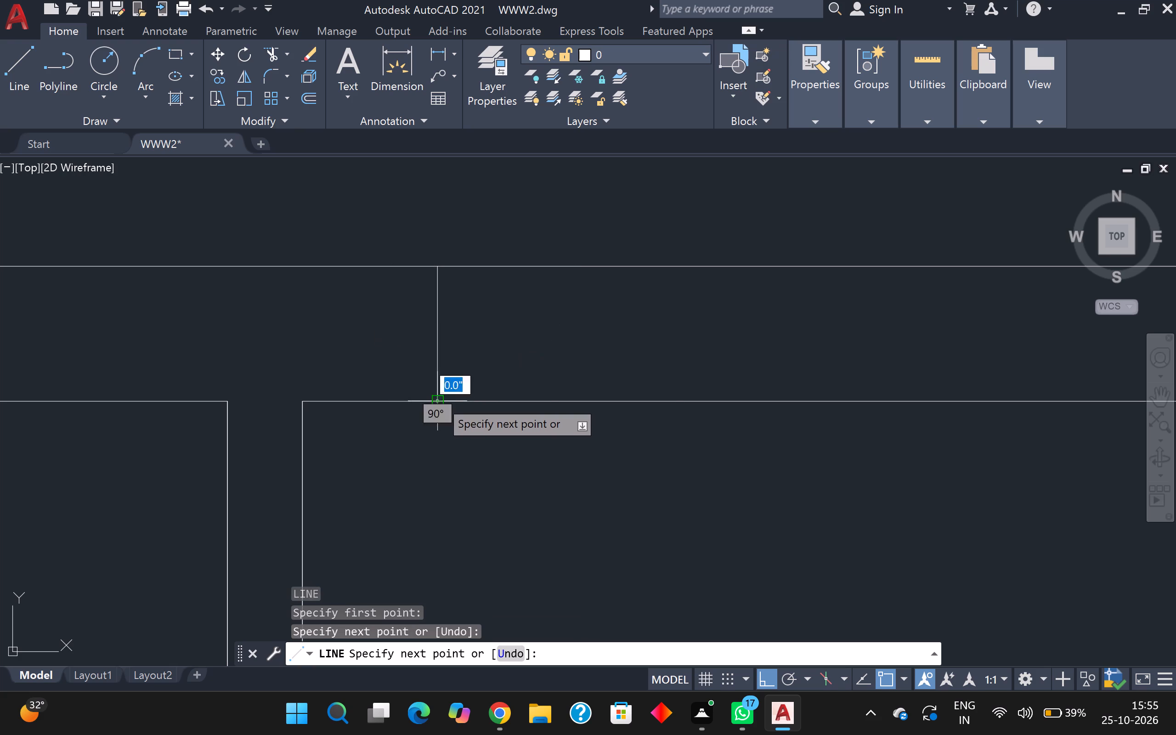
pyautogui.write("2'")
pyautogui.press('Return')
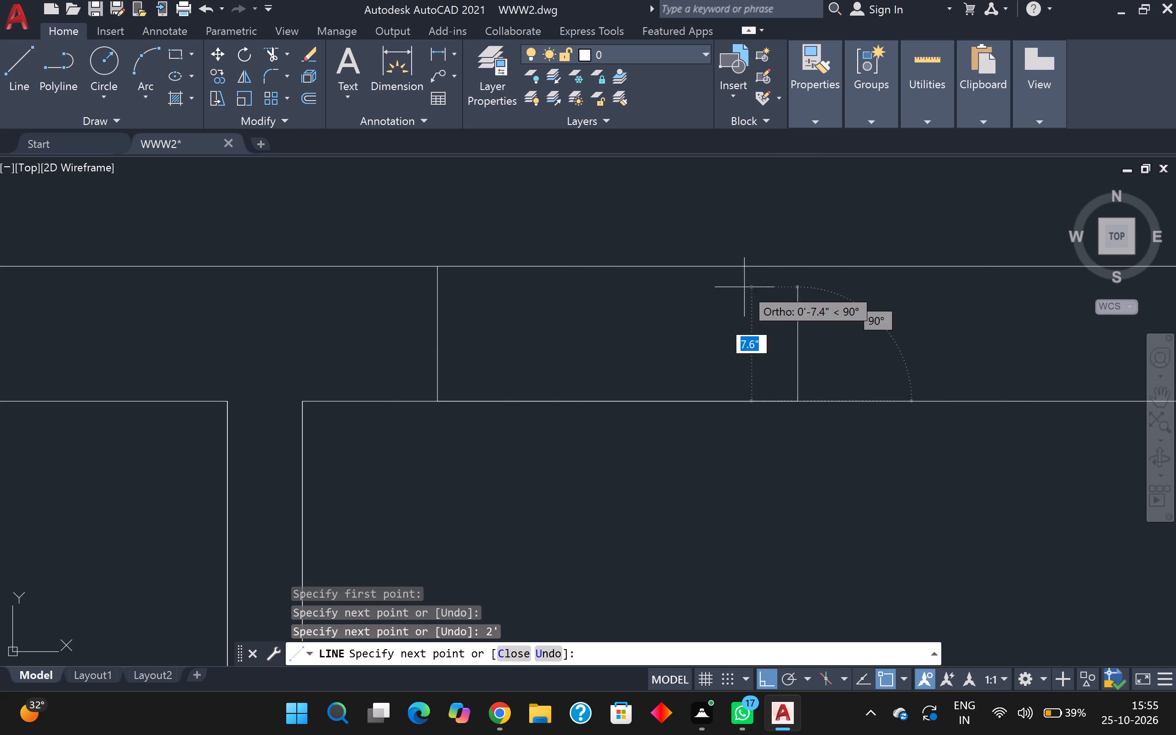
pyautogui.click(794, 265)
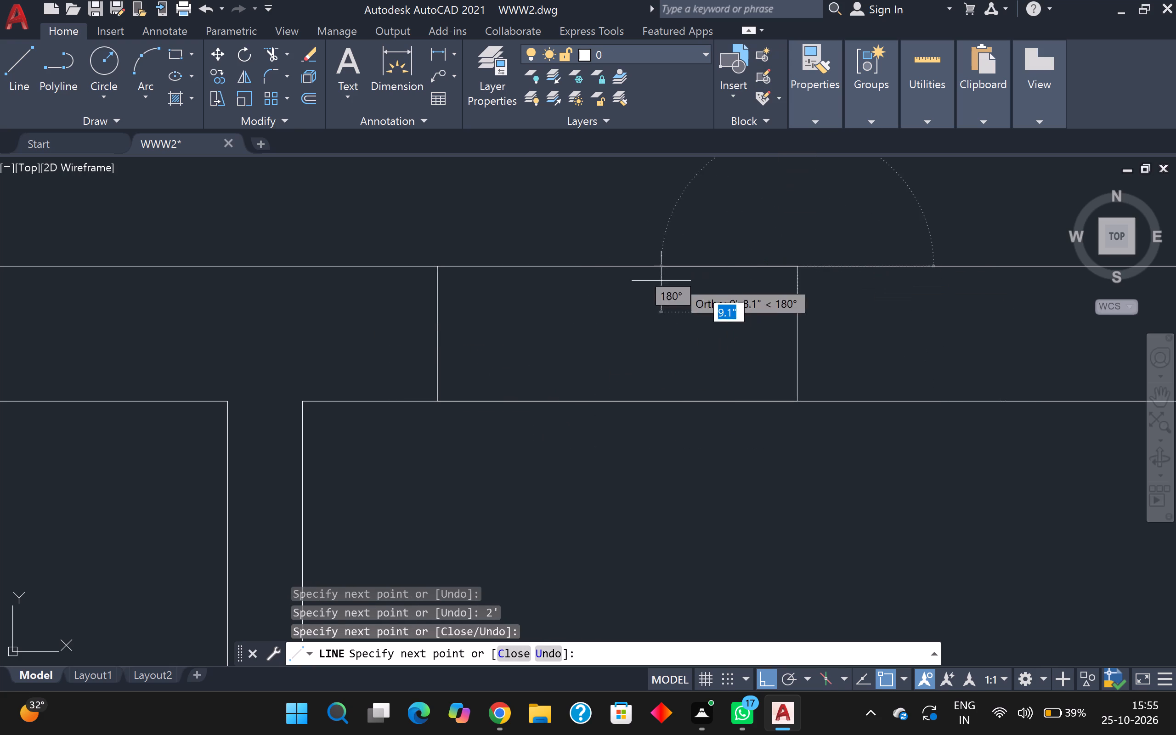
pyautogui.click(435, 268)
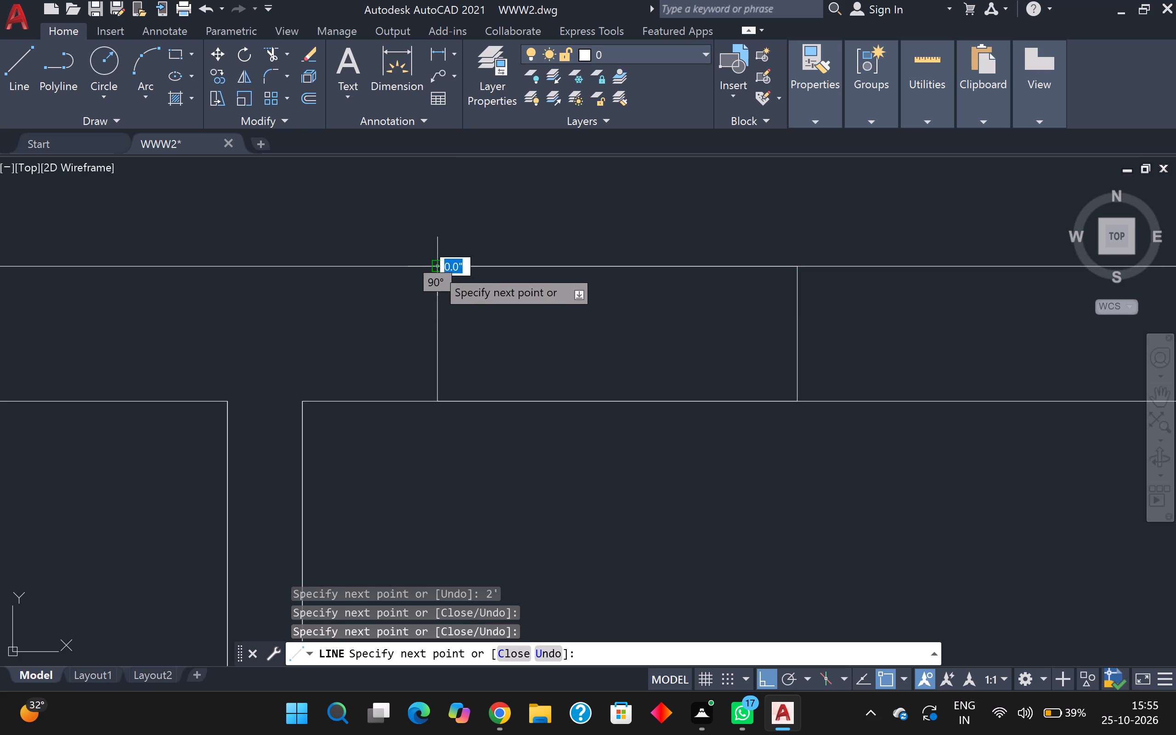
# Add the 2' window's horizontal centre line between the midpoints of its two short ends.
pyautogui.click(436, 337)
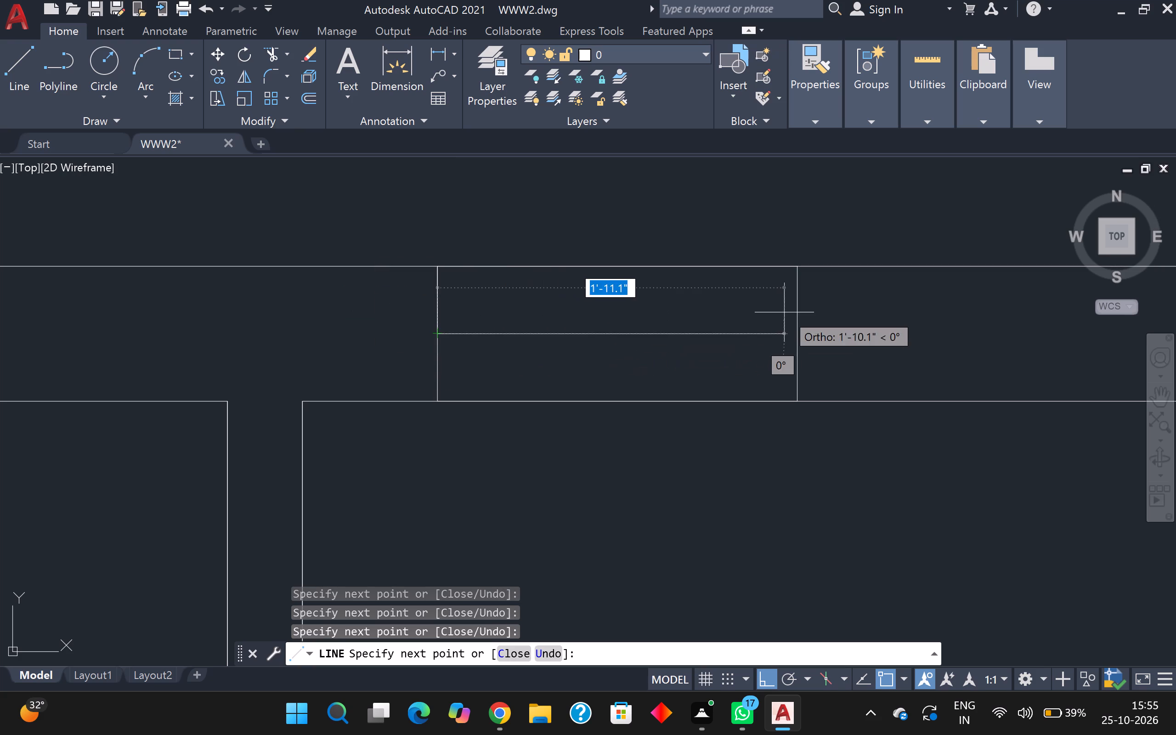
pyautogui.click(803, 334)
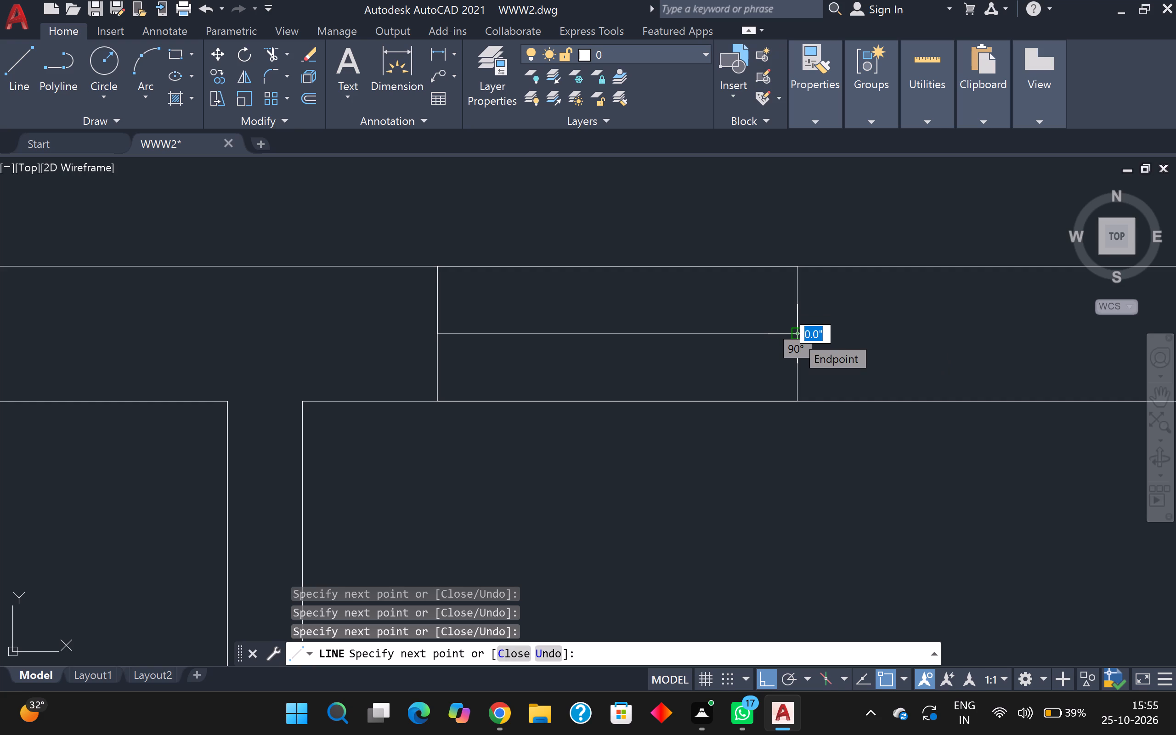
pyautogui.rightClick(795, 334)
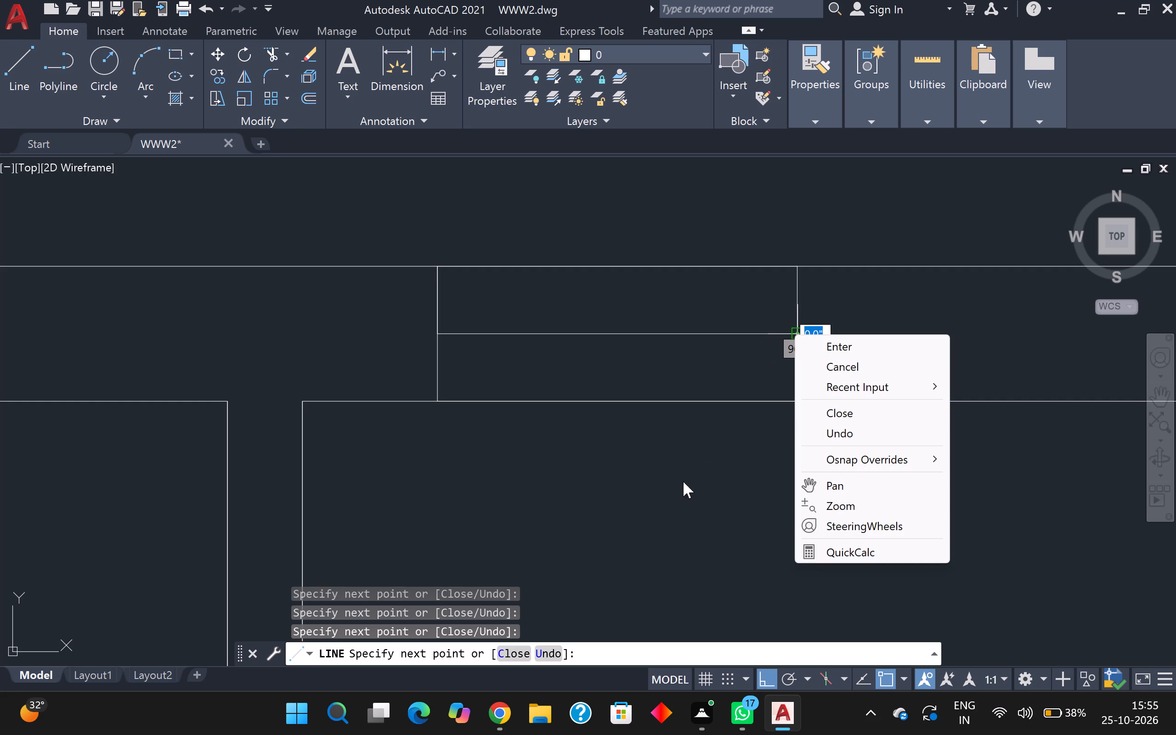
pyautogui.click(690, 211)
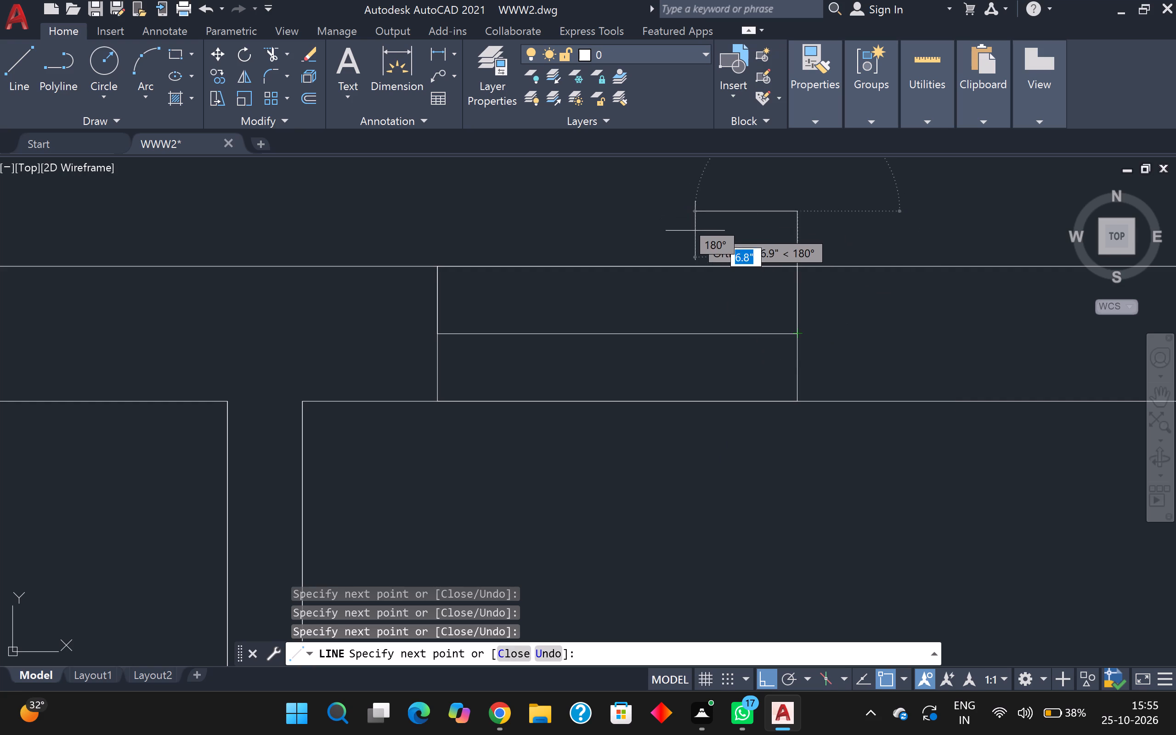
pyautogui.scroll(-2, 697, 232)
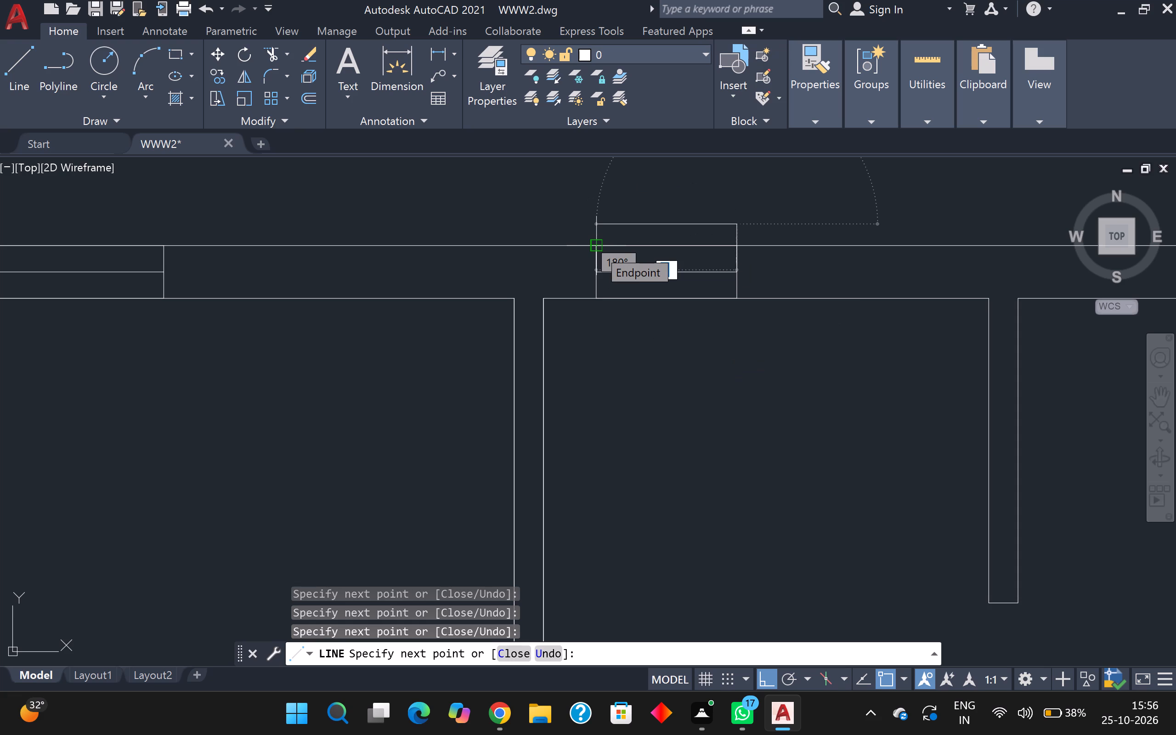
pyautogui.scroll(-2, 597, 248)
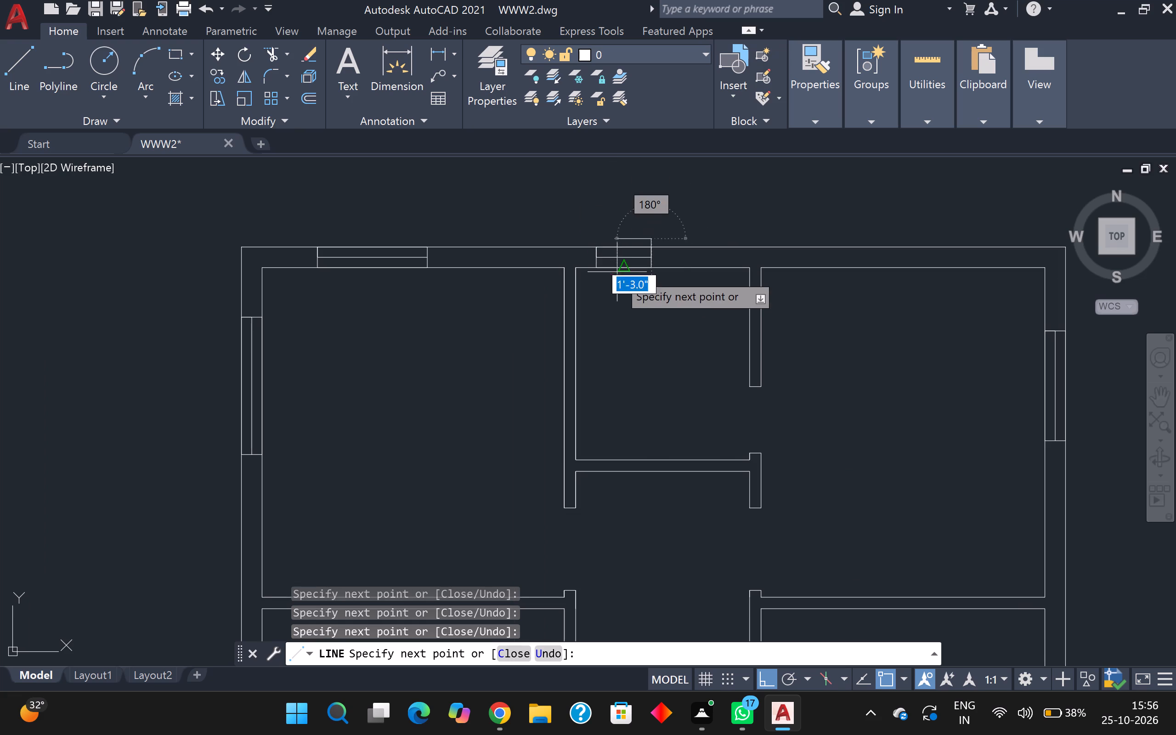
pyautogui.scroll(2, 617, 274)
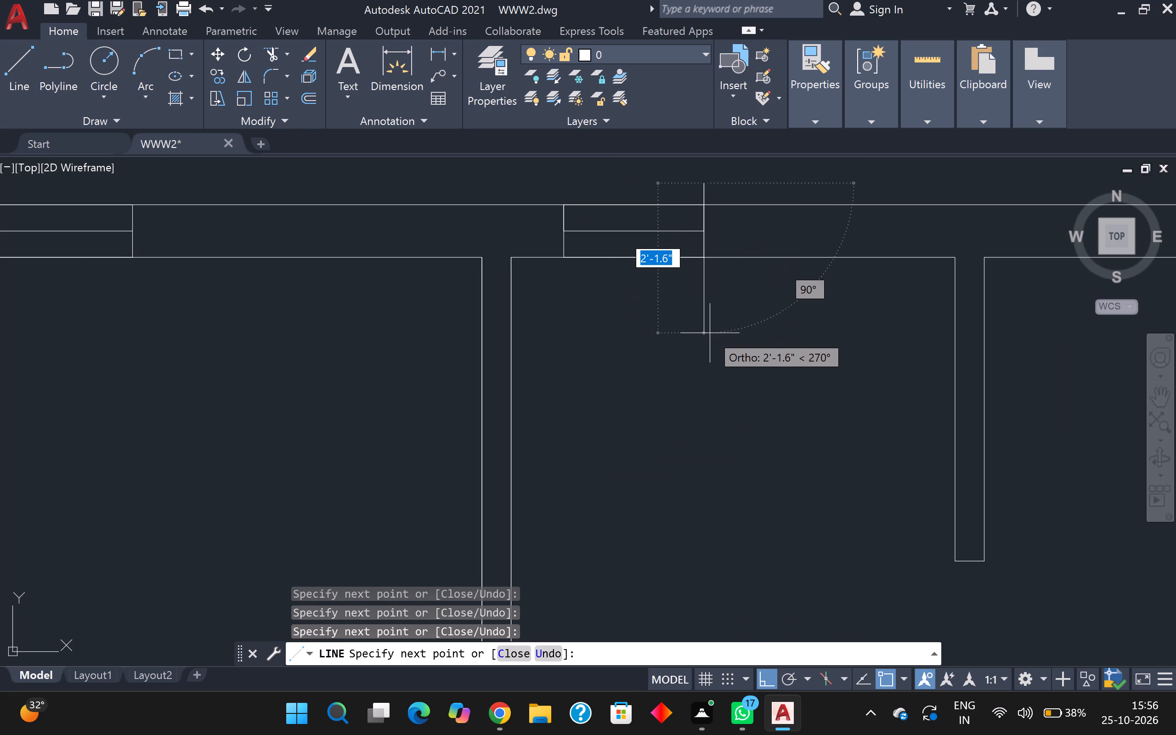
pyautogui.press('Escape')
# Erase the stray vertical line projecting above the outer wall at the 2' window's right-hand end.
pyautogui.scroll(2, 710, 172)
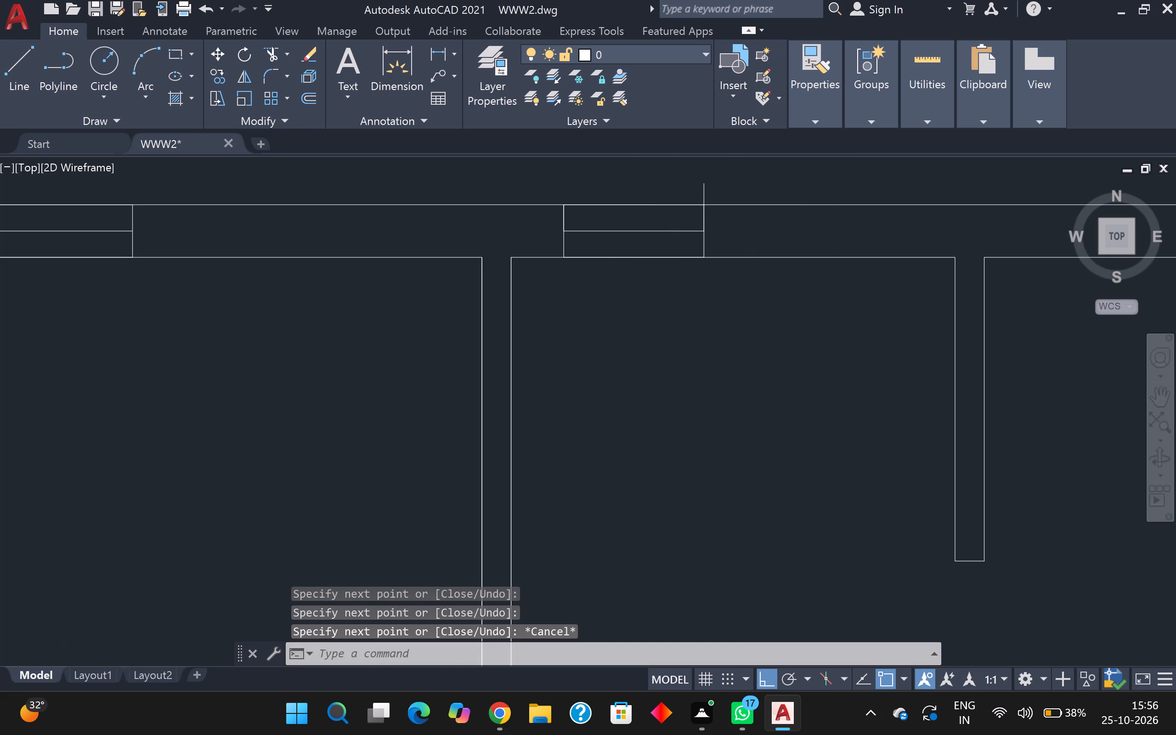
pyautogui.click(692, 237)
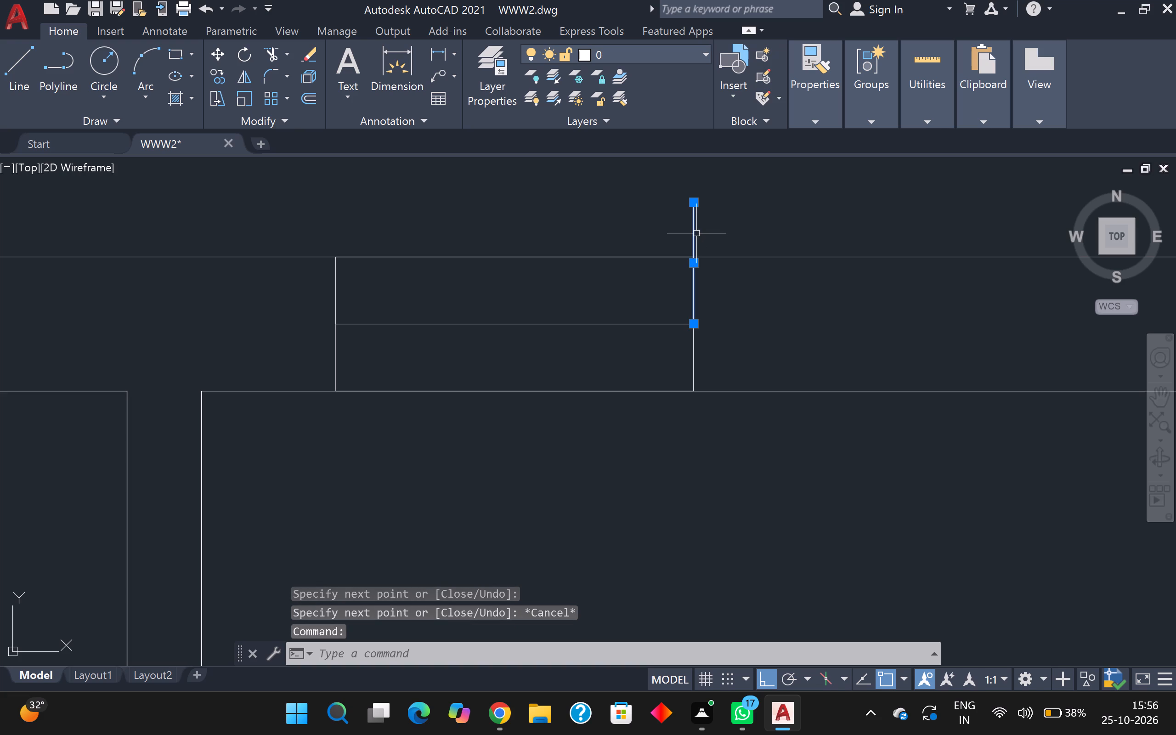
pyautogui.press('Delete')
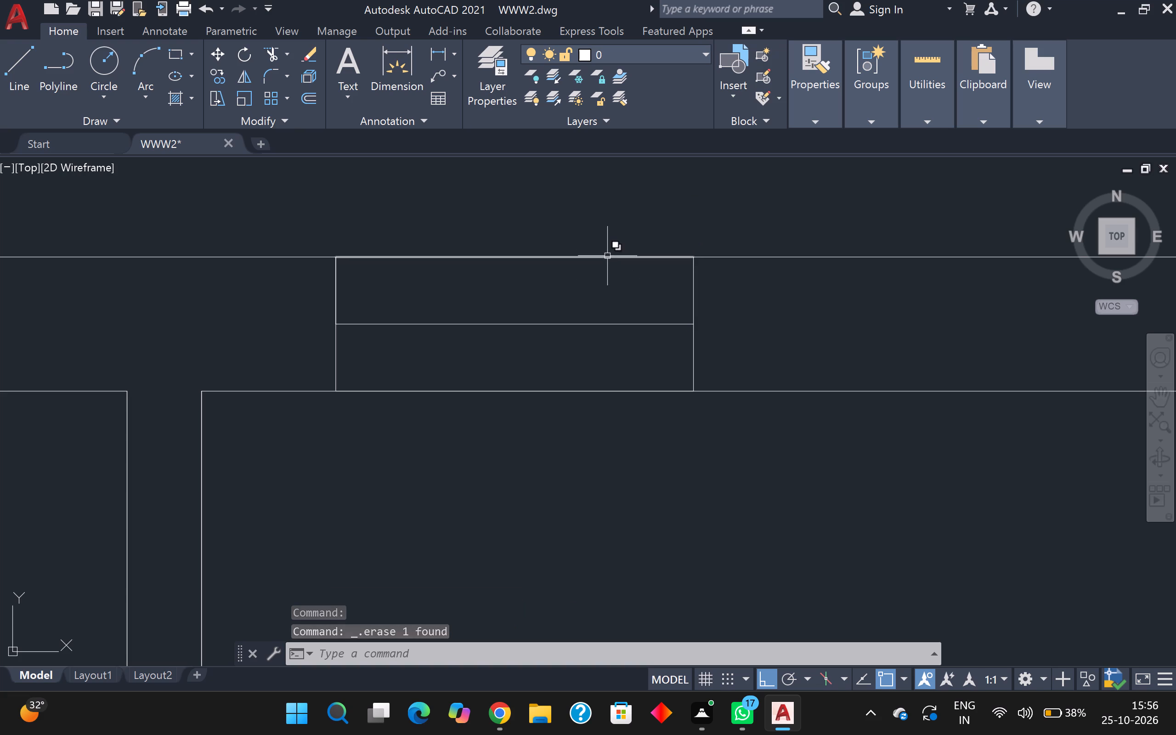
# Copy the top left-hand room's 4' window about 19'-8" horizontally along the top outer wall into the top right-hand room.
pyautogui.scroll(-2, 645, 499)
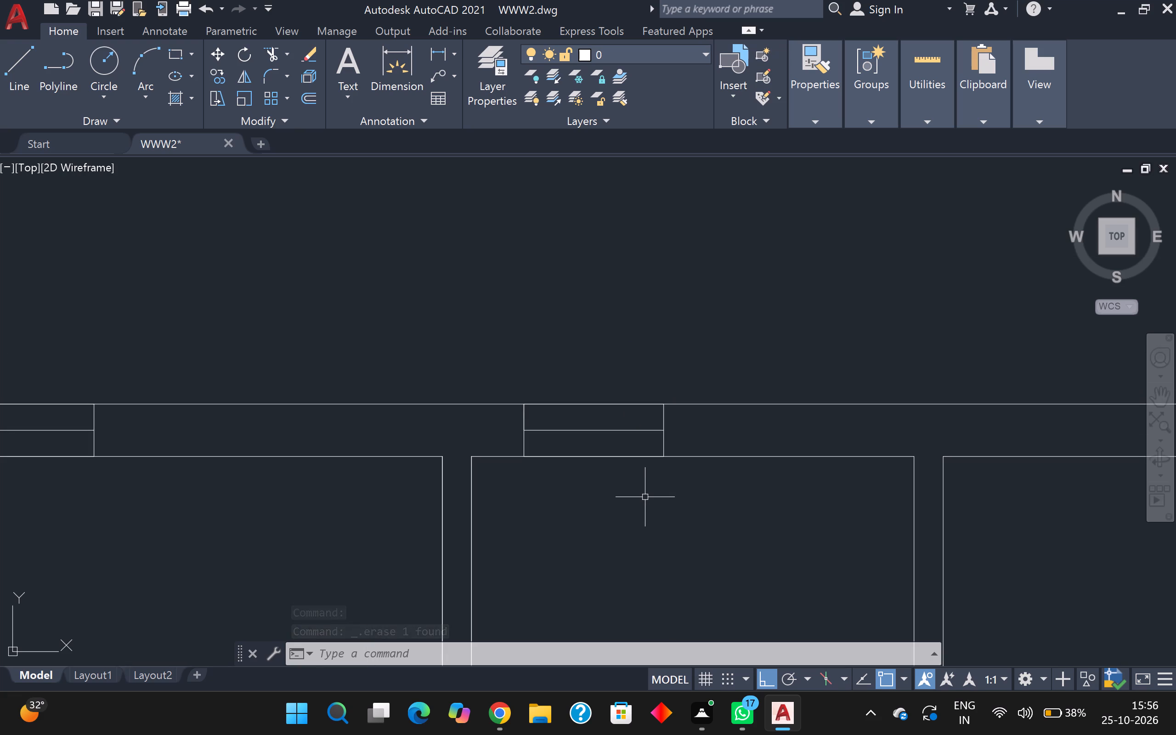
pyautogui.scroll(-2, 634, 500)
pyautogui.moveTo(641, 512); pyautogui.dragTo(615, 510, button='middle')
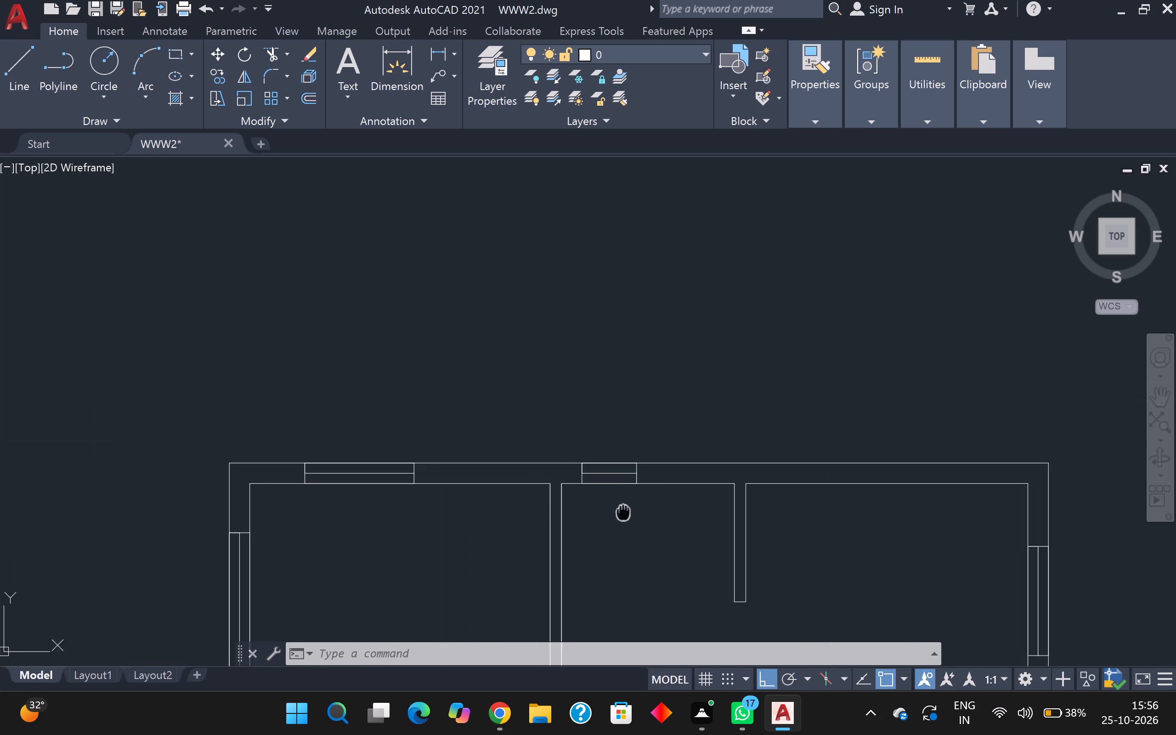
pyautogui.moveTo(615, 510); pyautogui.dragTo(524, 330, button='middle')
pyautogui.scroll(-1, 457, 440)
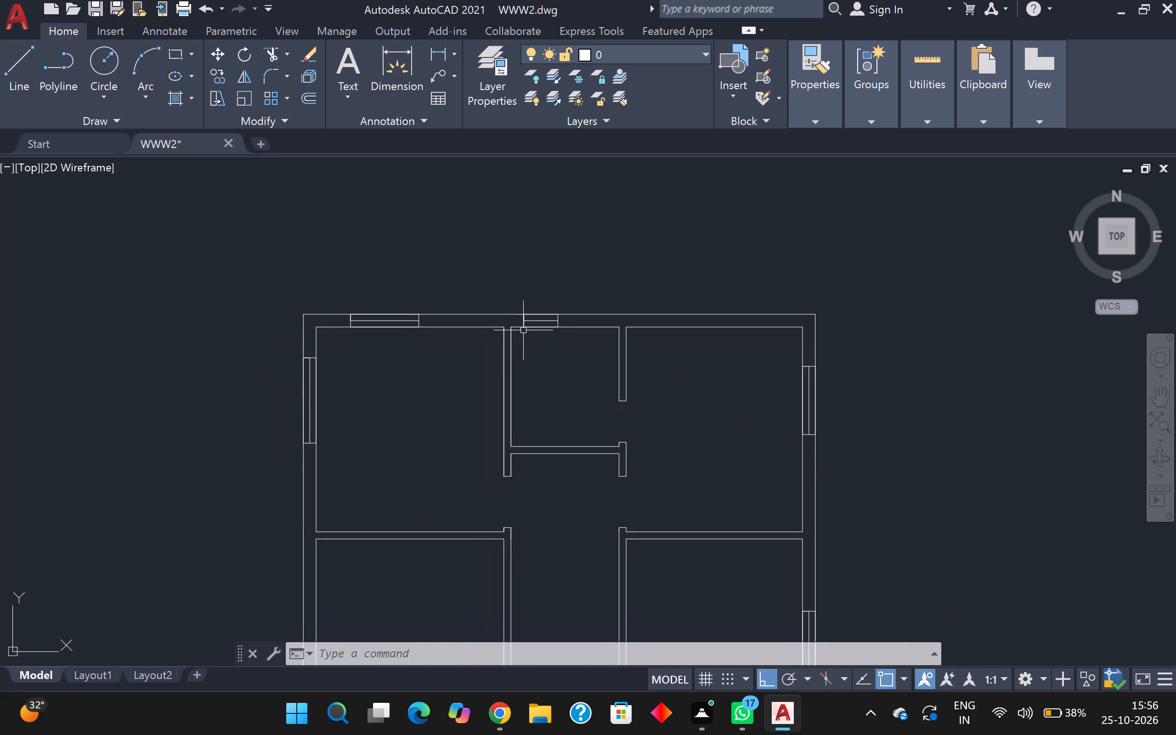
pyautogui.scroll(1, 303, 306)
pyautogui.click(367, 285)
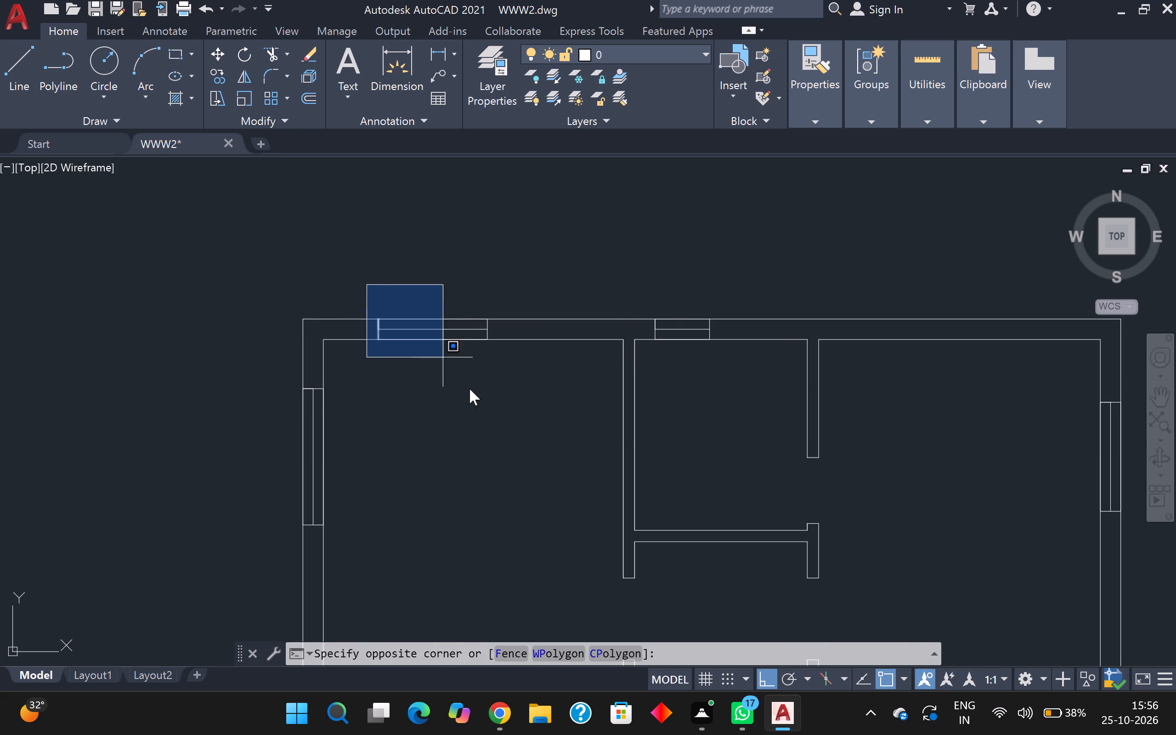
pyautogui.click(531, 401)
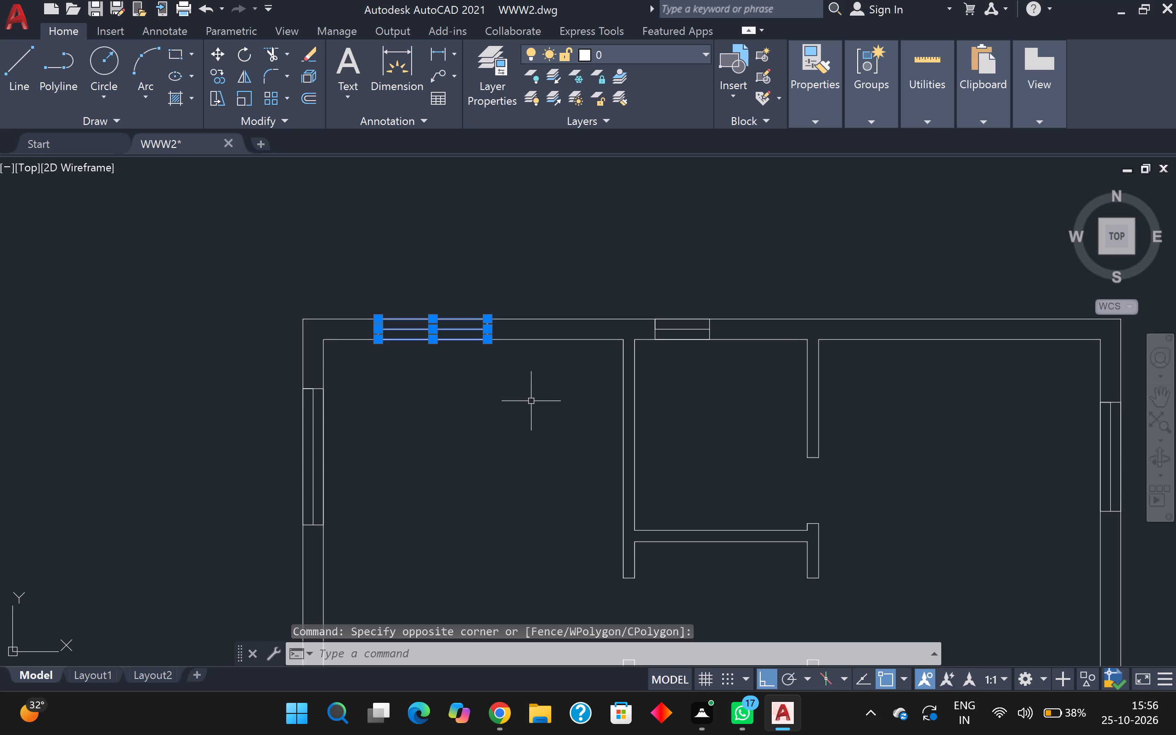
pyautogui.press('c')
pyautogui.press('o')
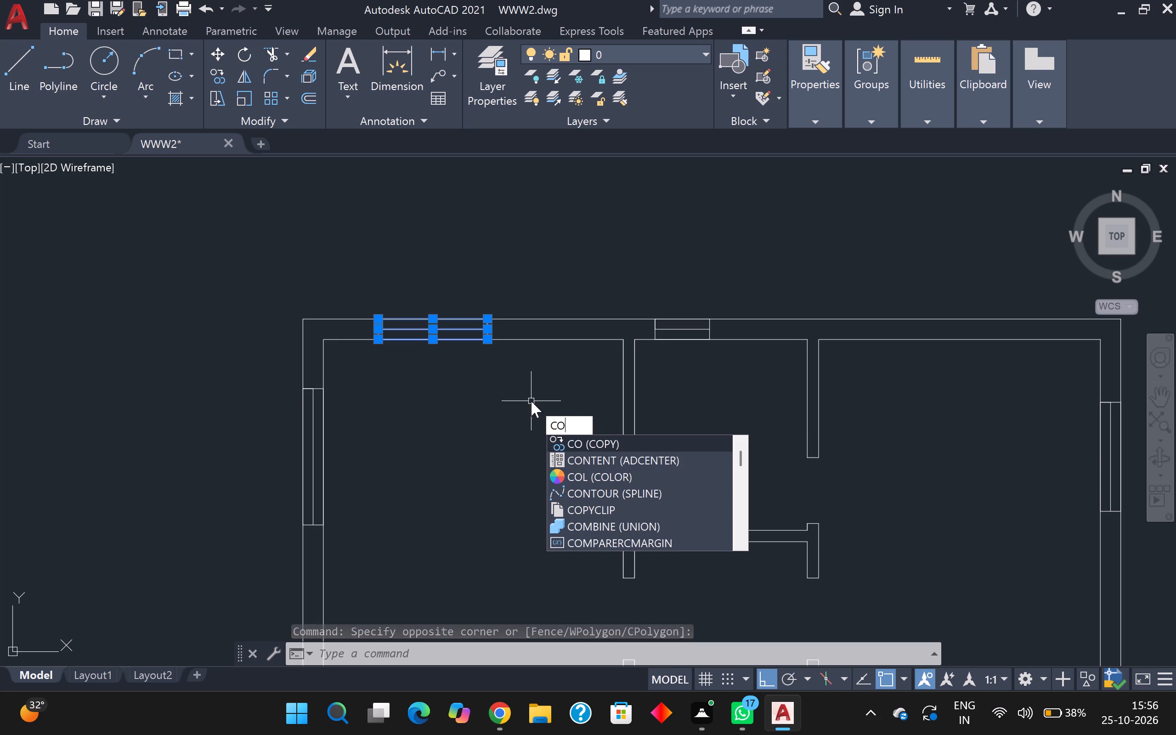
pyautogui.press('Return')
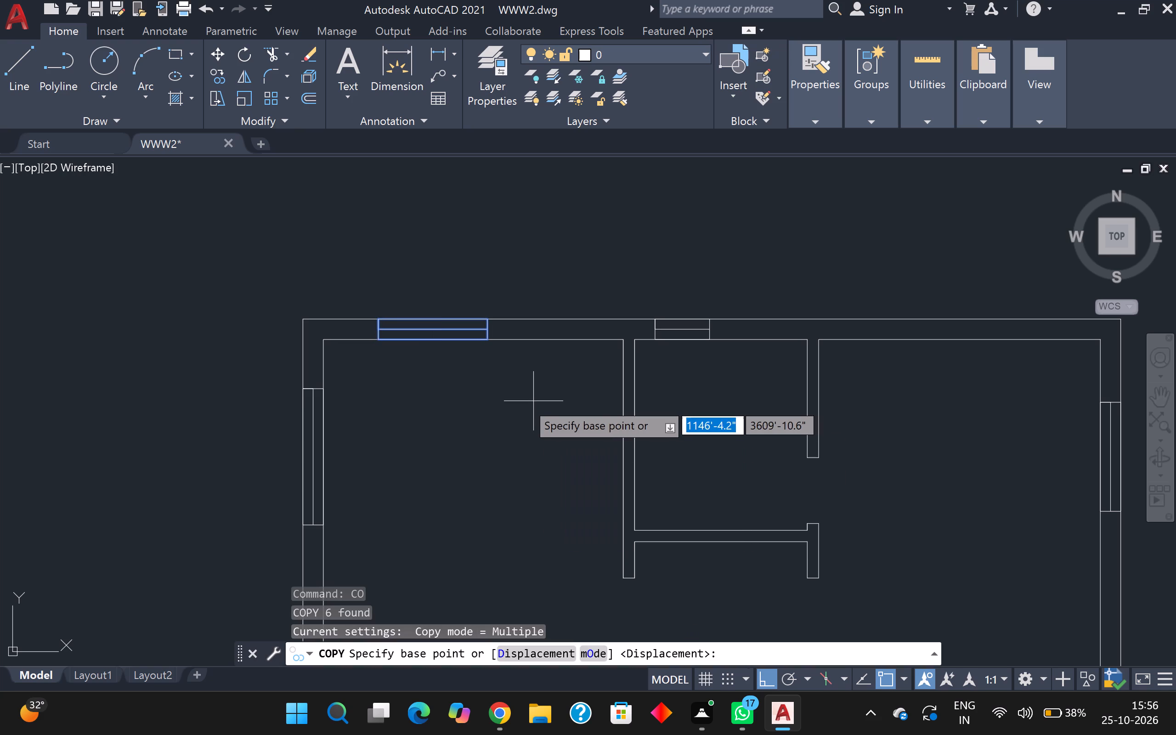
pyautogui.click(437, 329)
pyautogui.scroll(-1, 538, 330)
pyautogui.moveTo(541, 336); pyautogui.dragTo(386, 340, button='middle')
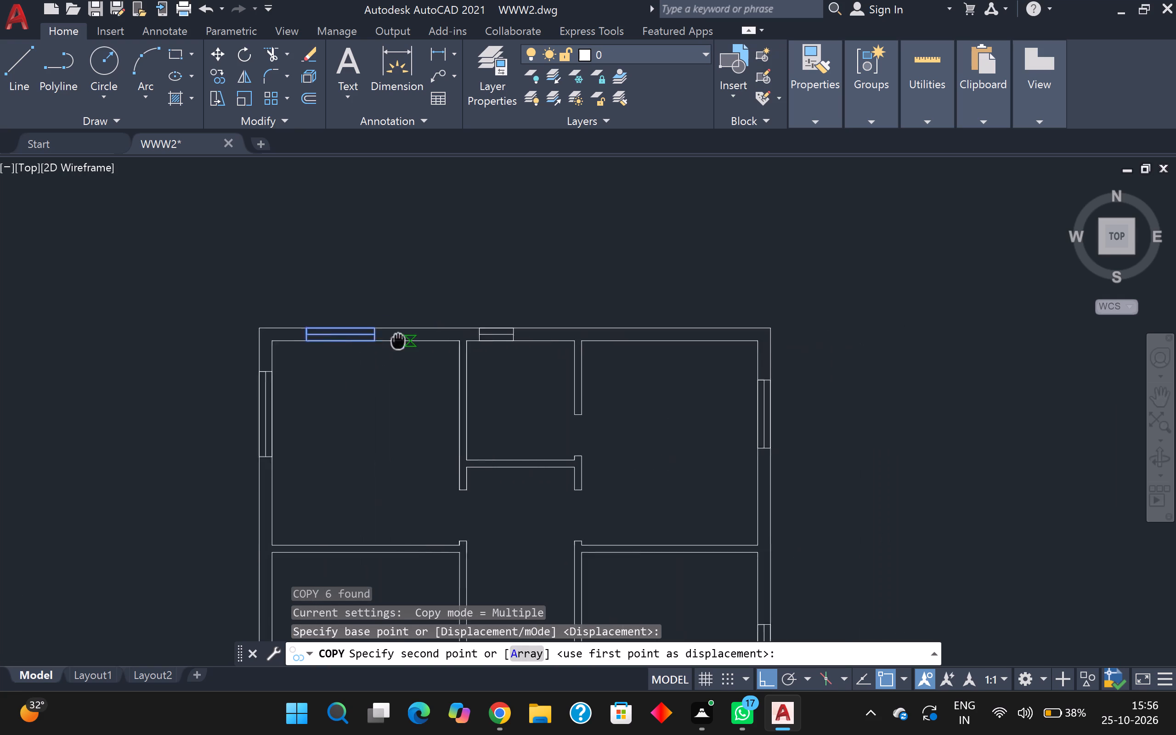
pyautogui.moveTo(386, 340); pyautogui.dragTo(127, 362, button='middle')
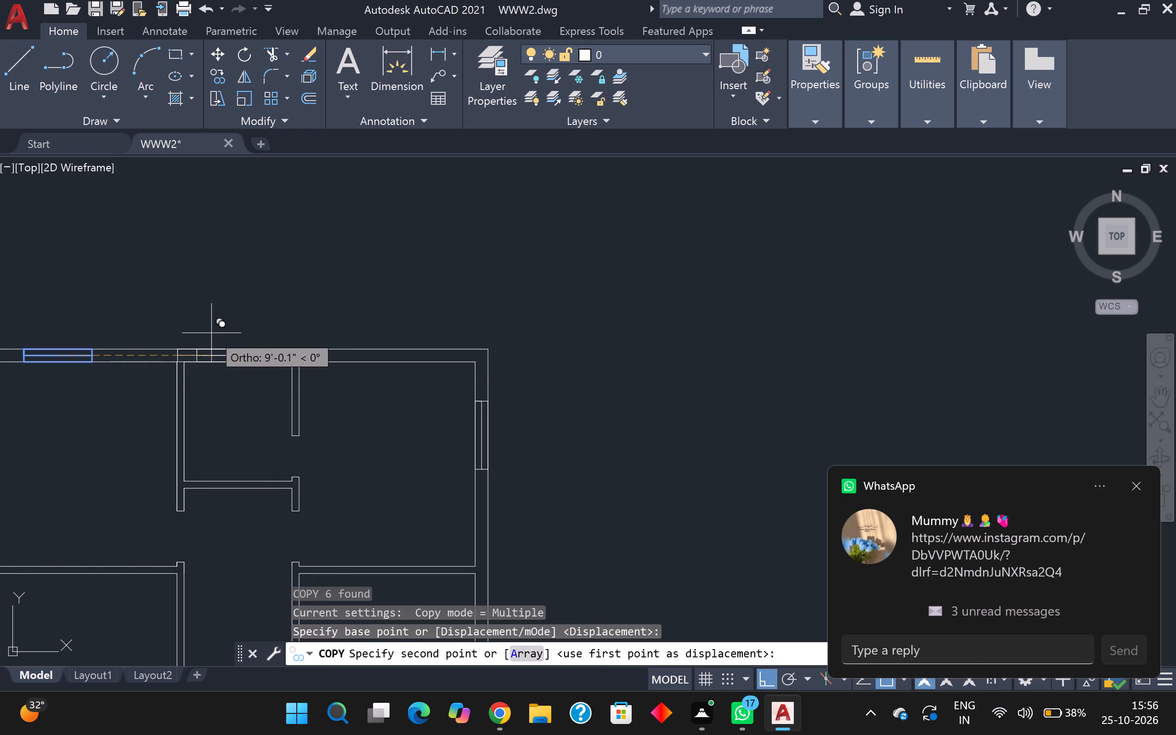
pyautogui.scroll(2, 337, 347)
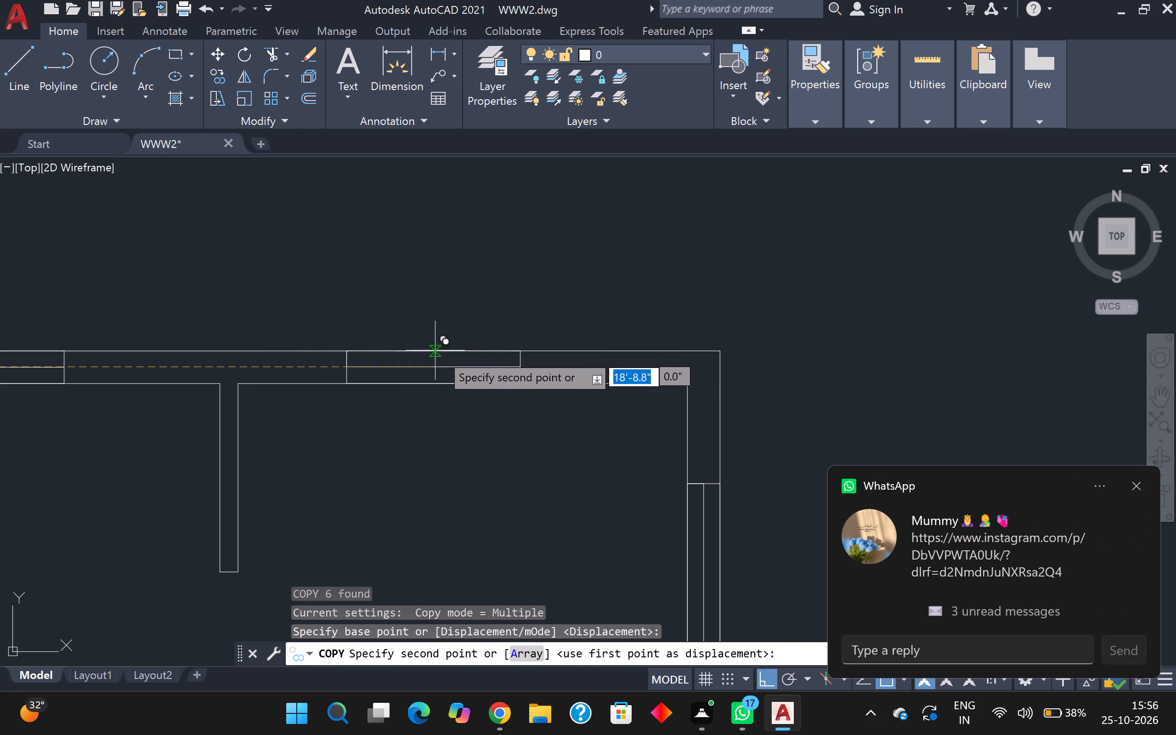
pyautogui.scroll(3, 458, 358)
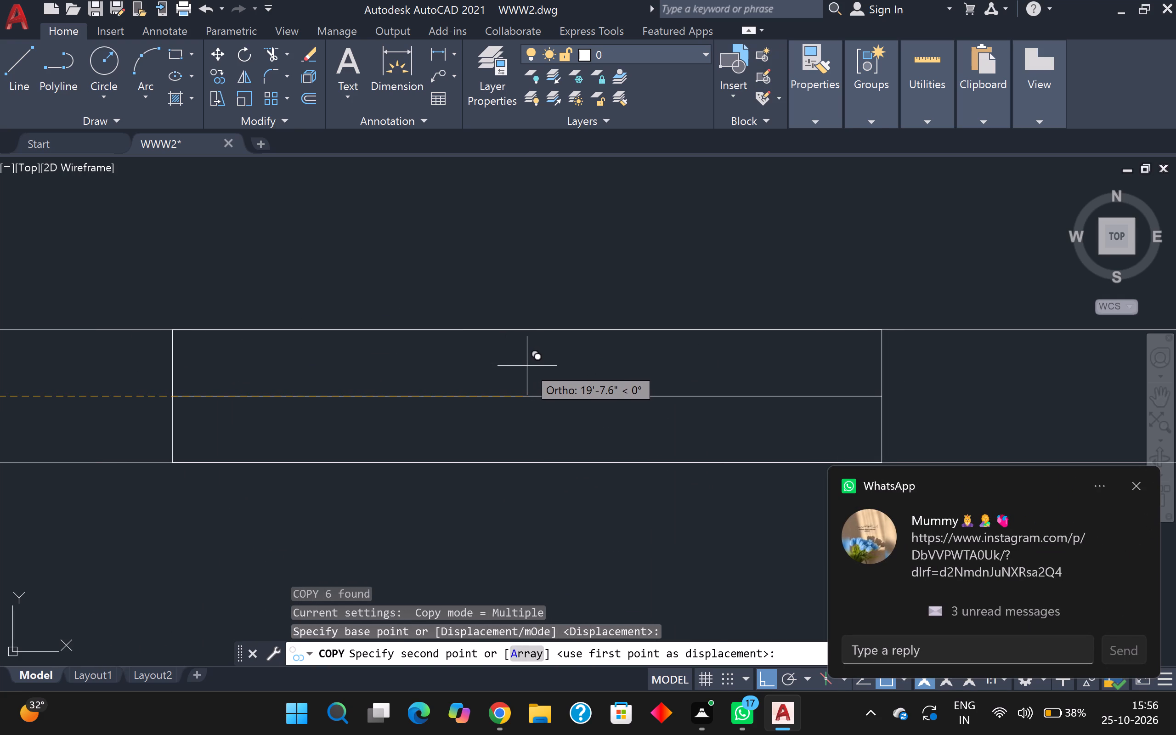
pyautogui.click(527, 366)
pyautogui.scroll(-6, 527, 366)
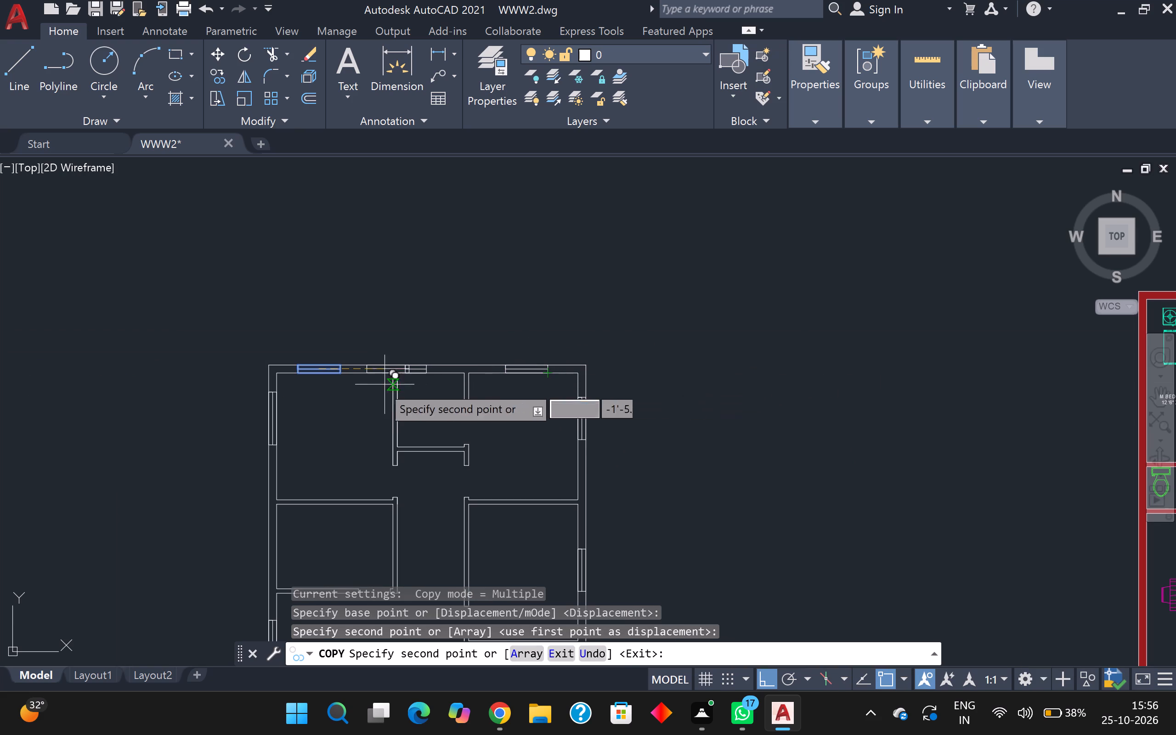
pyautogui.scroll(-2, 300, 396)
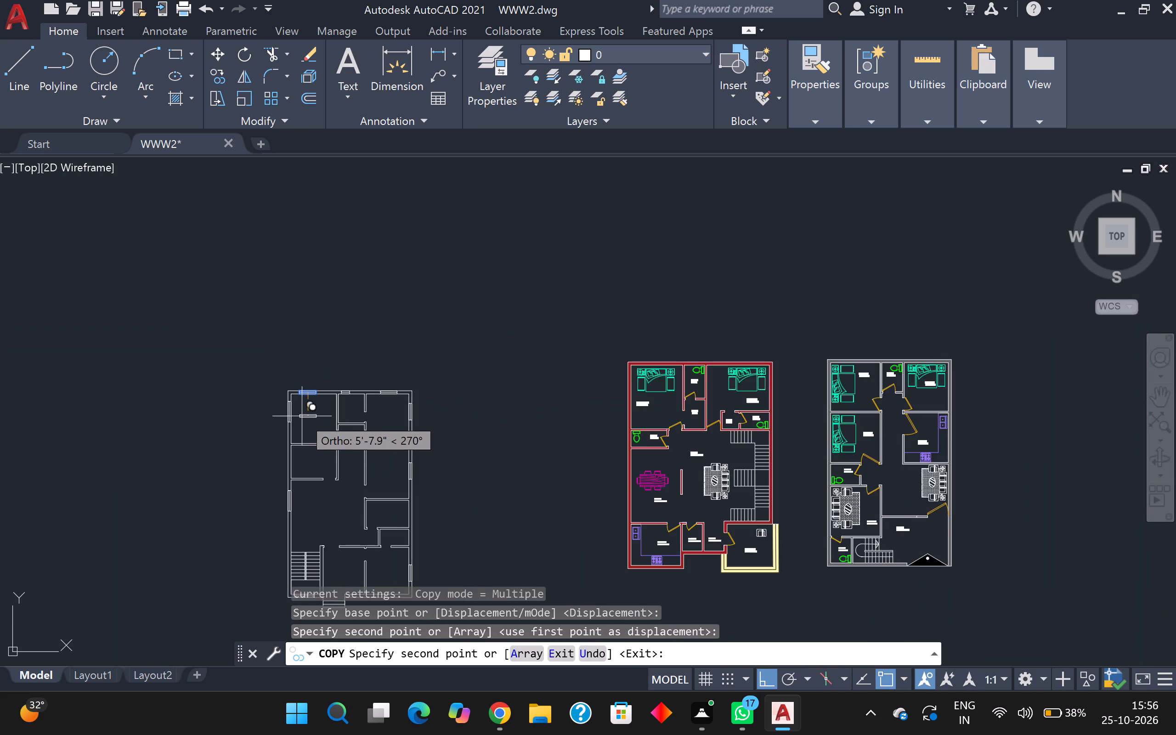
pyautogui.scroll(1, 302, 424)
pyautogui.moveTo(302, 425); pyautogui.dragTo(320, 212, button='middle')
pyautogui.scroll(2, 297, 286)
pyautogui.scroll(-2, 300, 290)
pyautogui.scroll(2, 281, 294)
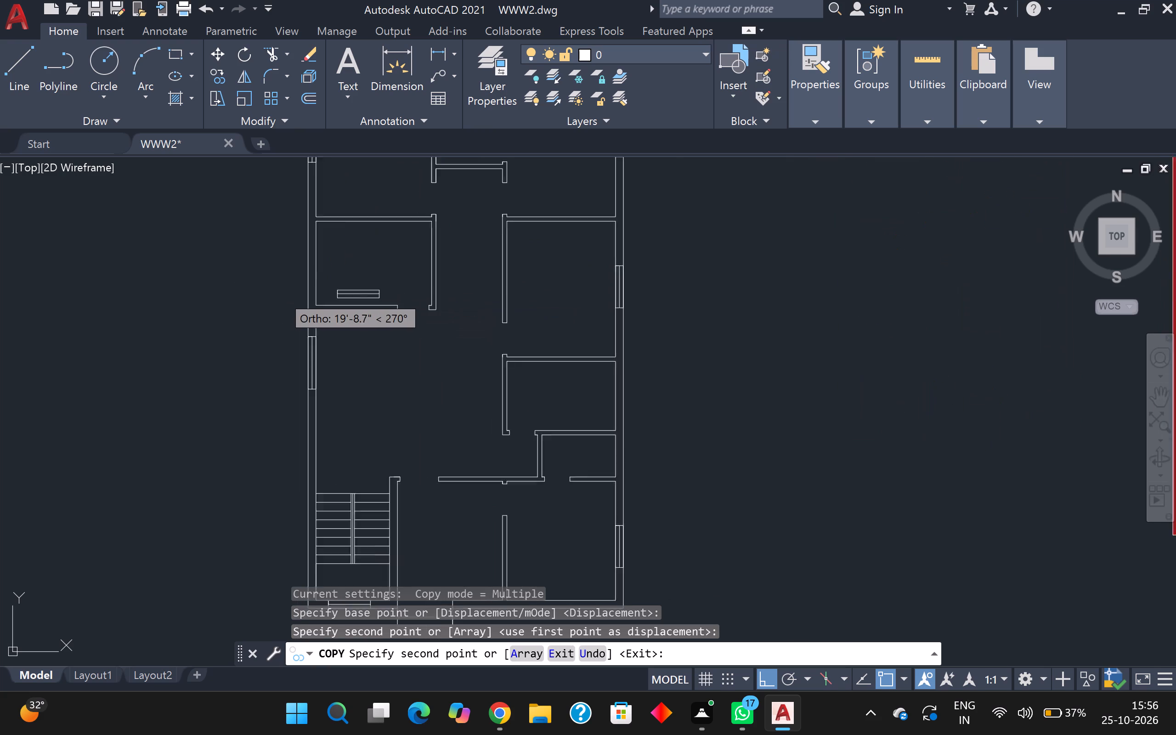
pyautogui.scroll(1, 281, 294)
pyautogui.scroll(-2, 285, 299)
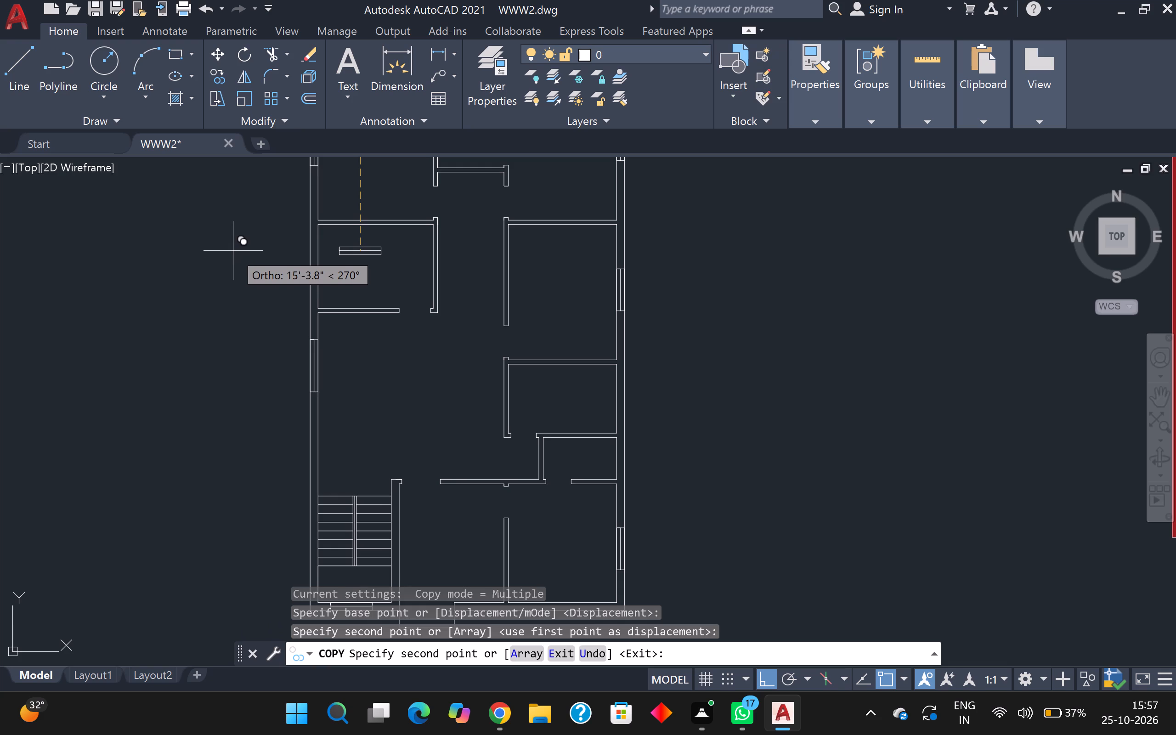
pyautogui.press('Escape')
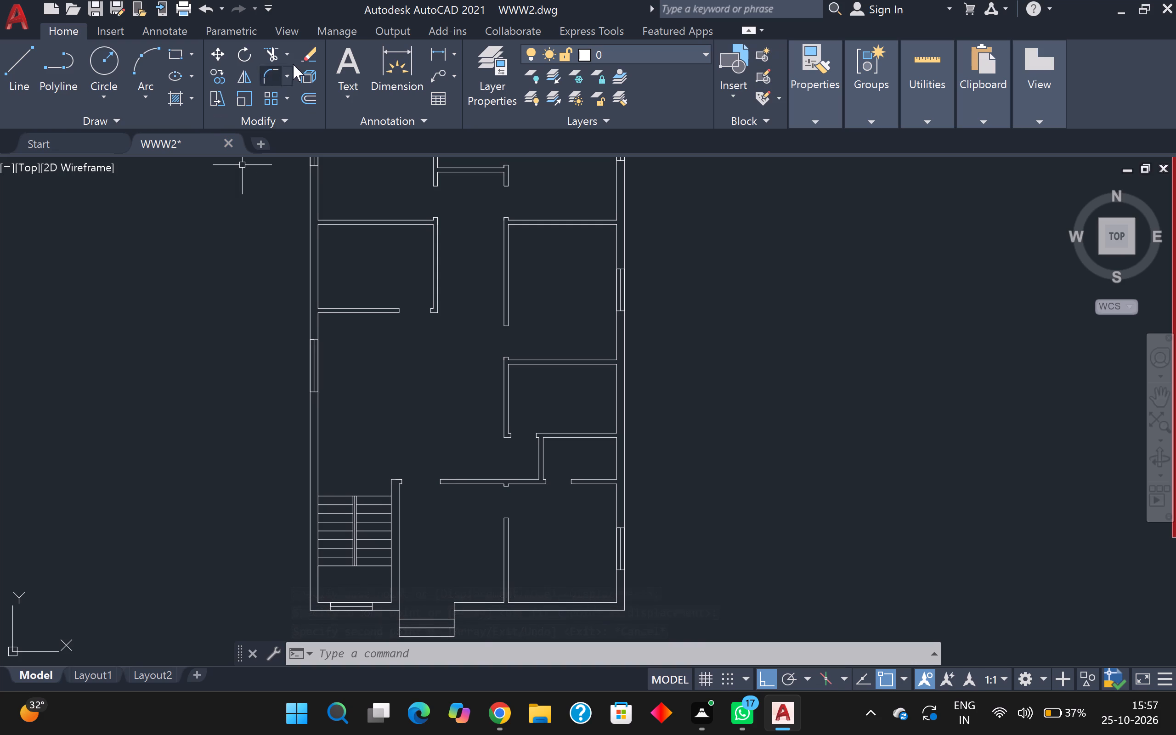
# Draw a 4' long window outline across the full thickness of the left outer wall, at the room below the top left-hand room.
pyautogui.scroll(-1, 291, 66)
pyautogui.scroll(1, 339, 262)
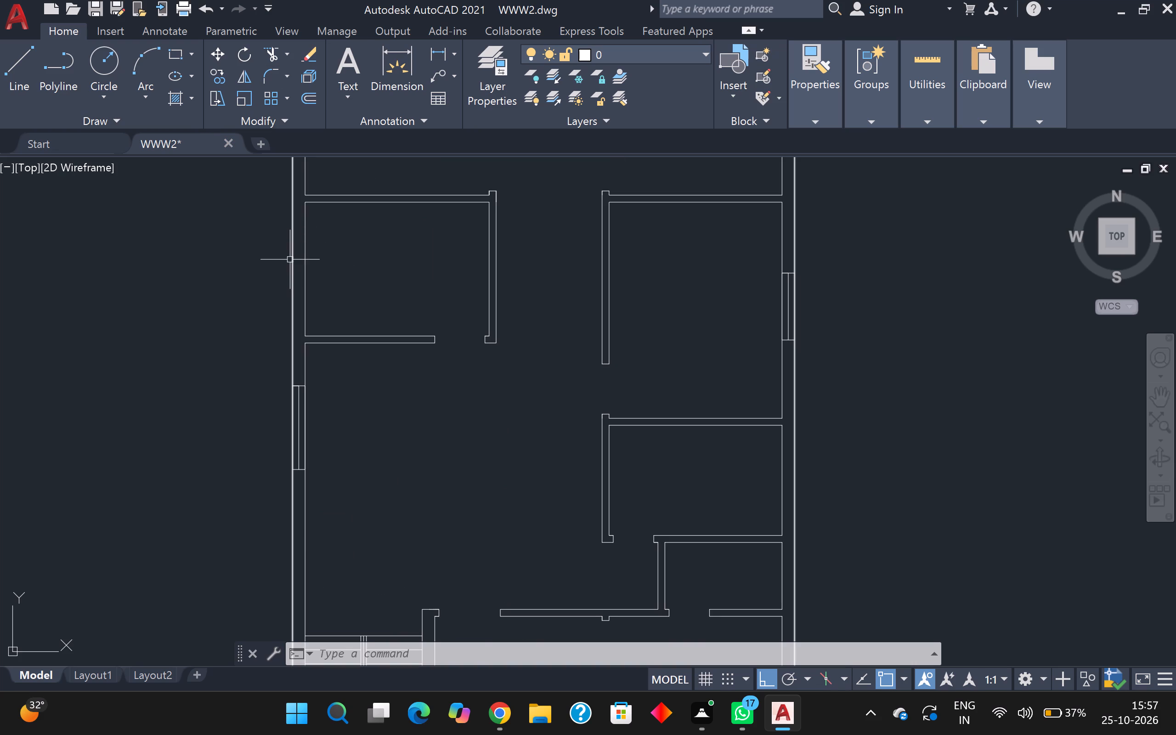
pyautogui.press('l')
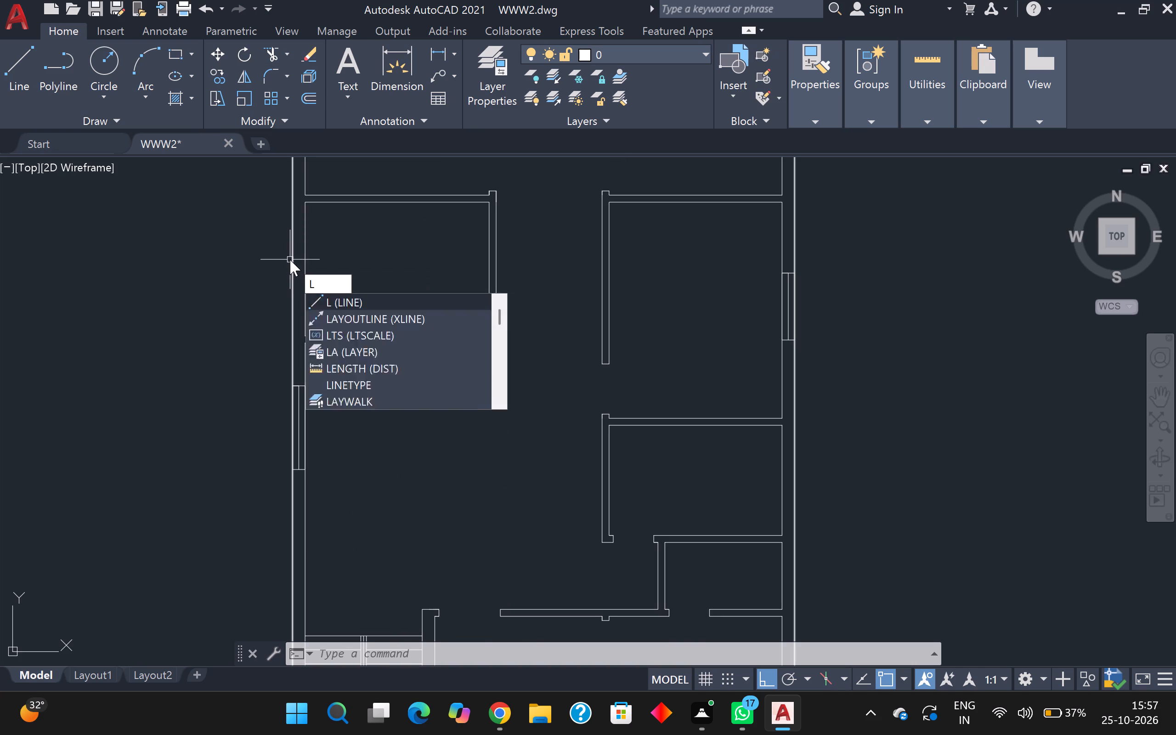
pyautogui.press('Return')
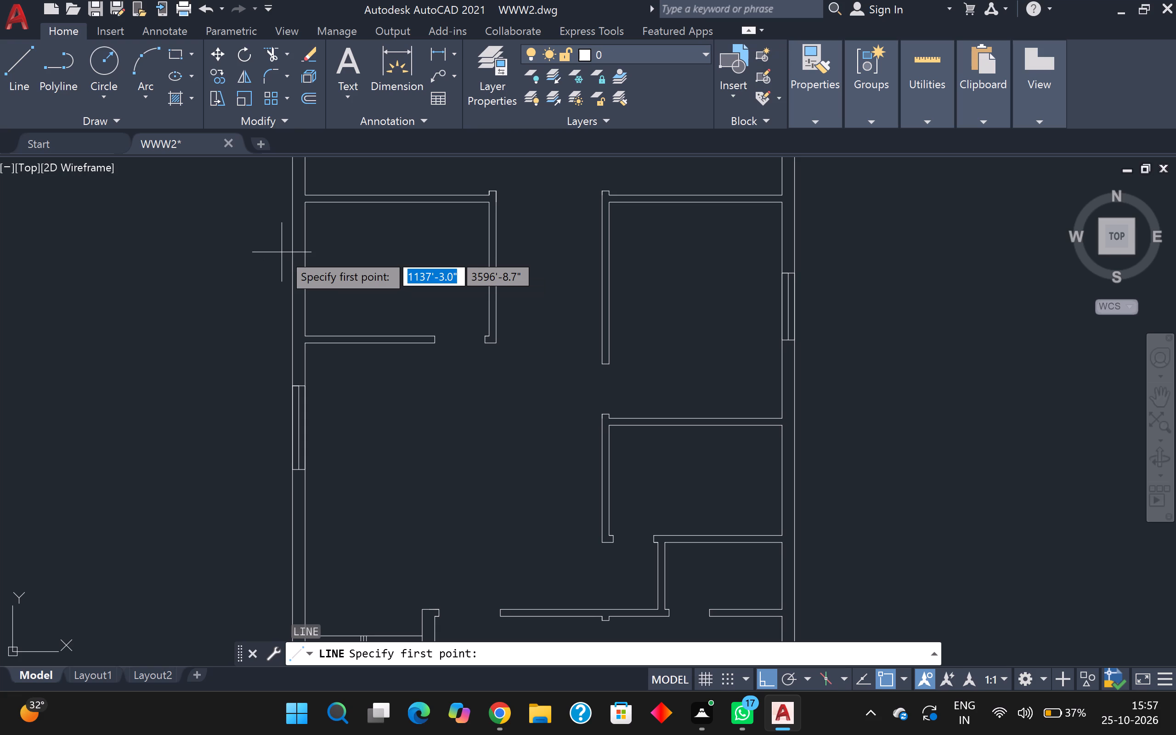
pyautogui.scroll(-1, 334, 249)
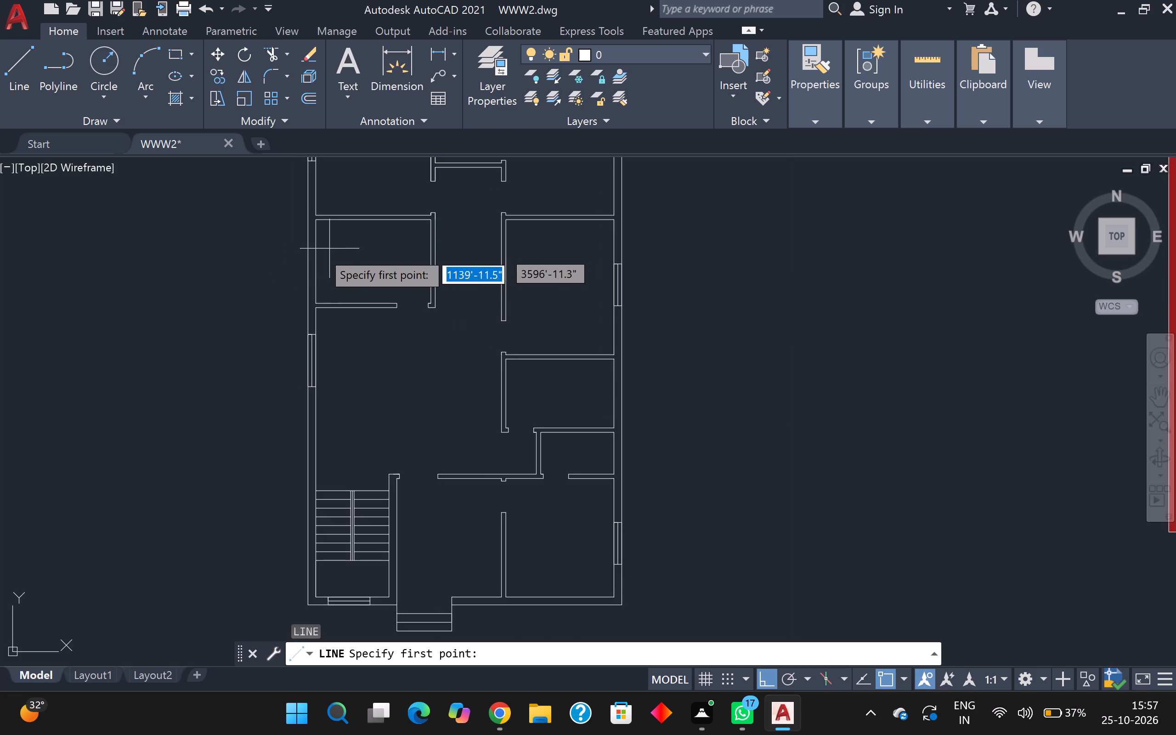
pyautogui.scroll(3, 311, 249)
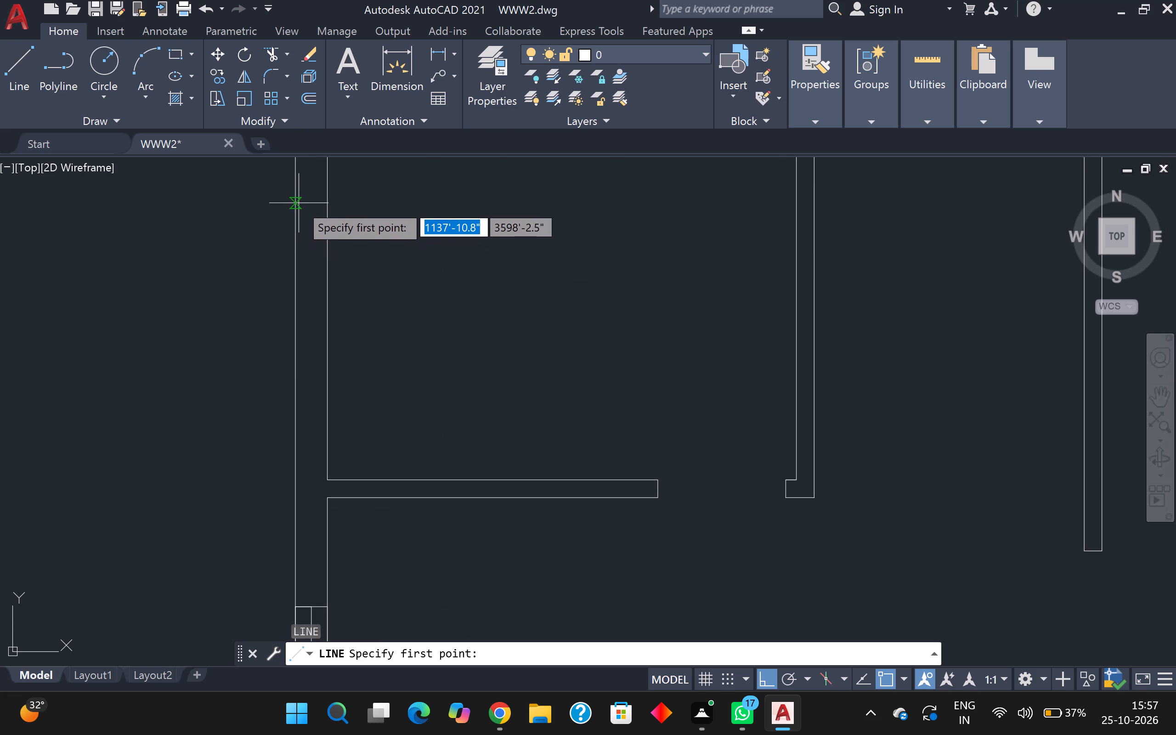
pyautogui.click(294, 189)
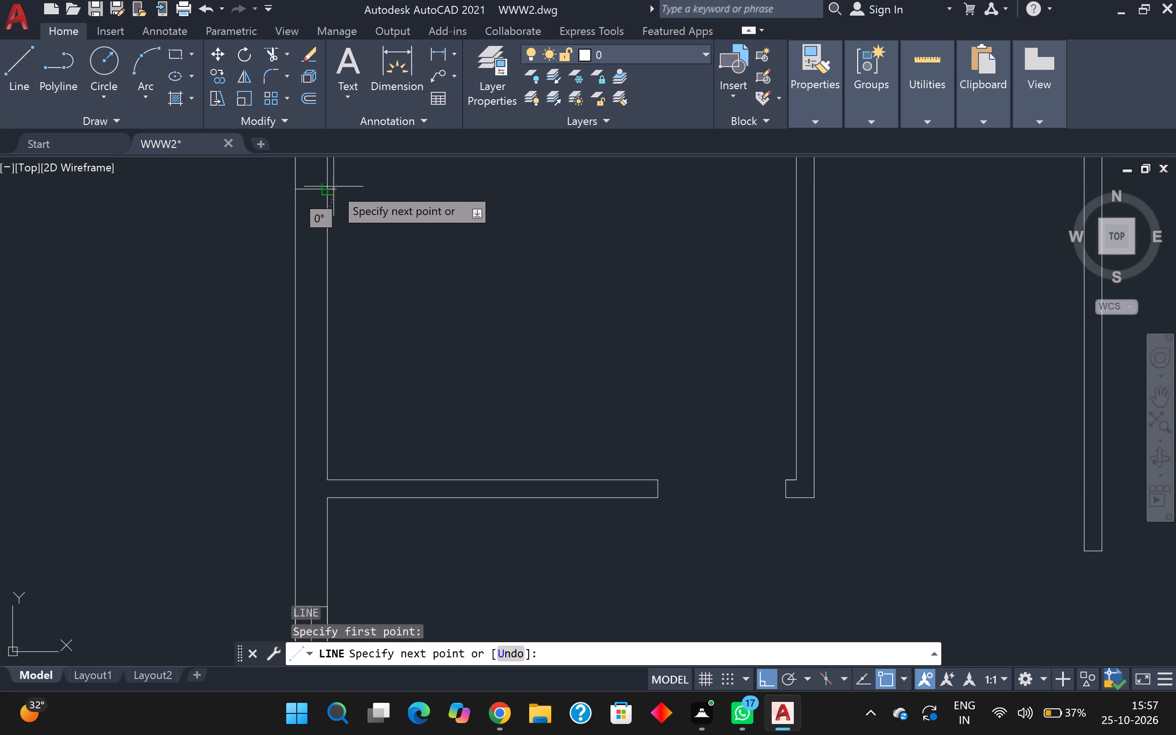
pyautogui.click(334, 187)
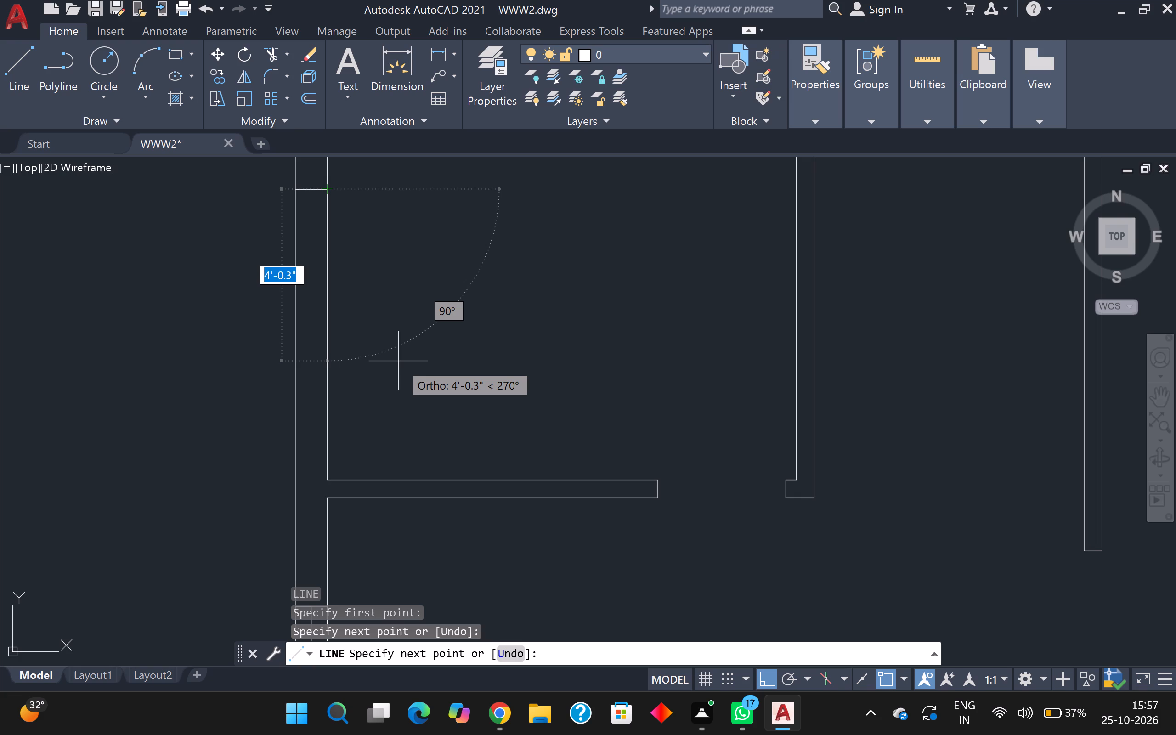
pyautogui.press('4')
pyautogui.press("'")
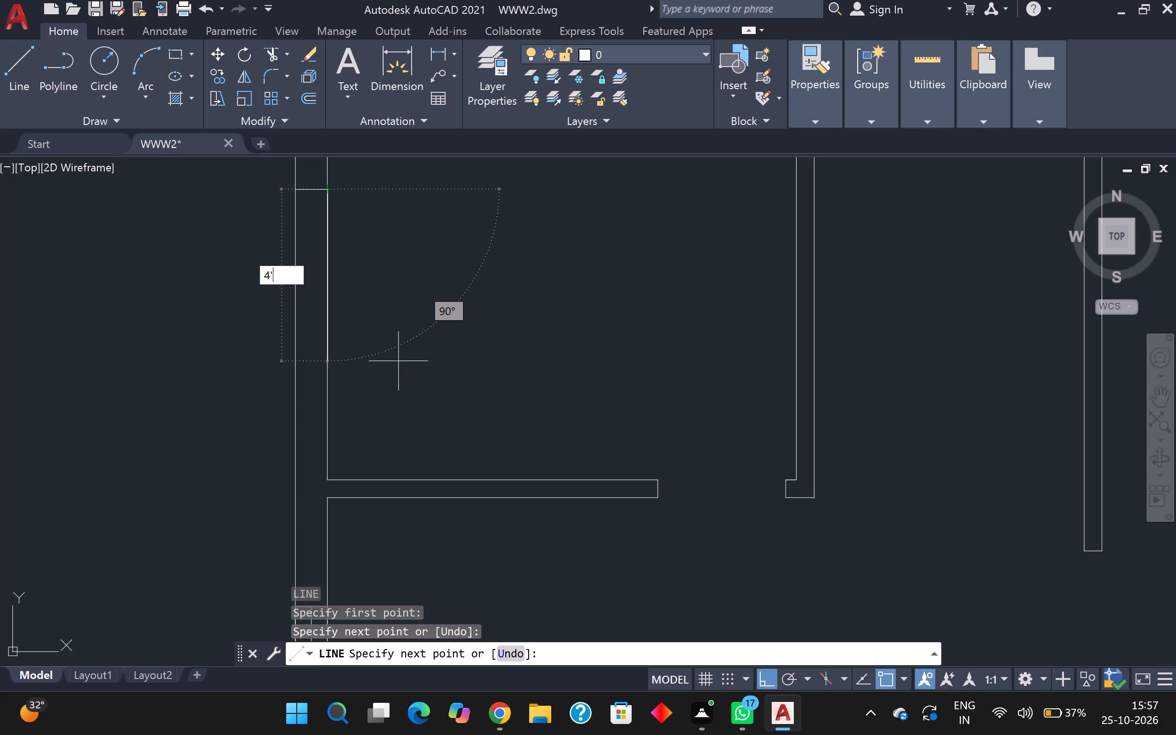
pyautogui.press('Return')
pyautogui.scroll(2, 270, 349)
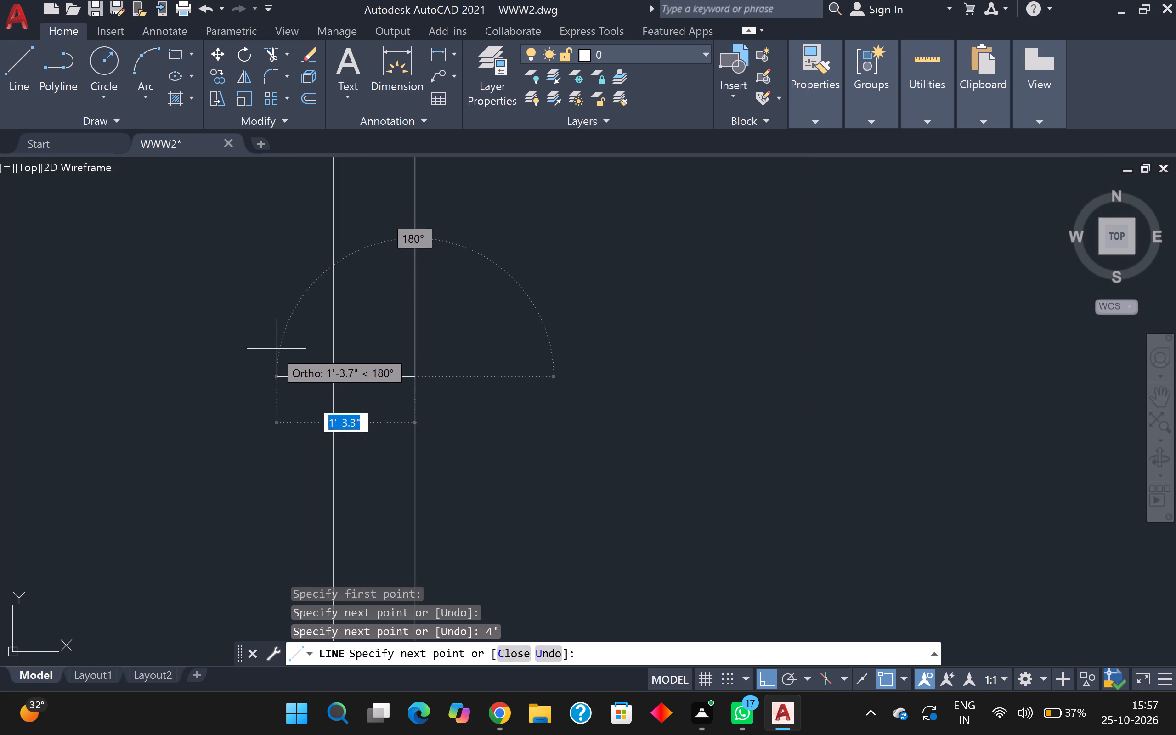
pyautogui.click(334, 375)
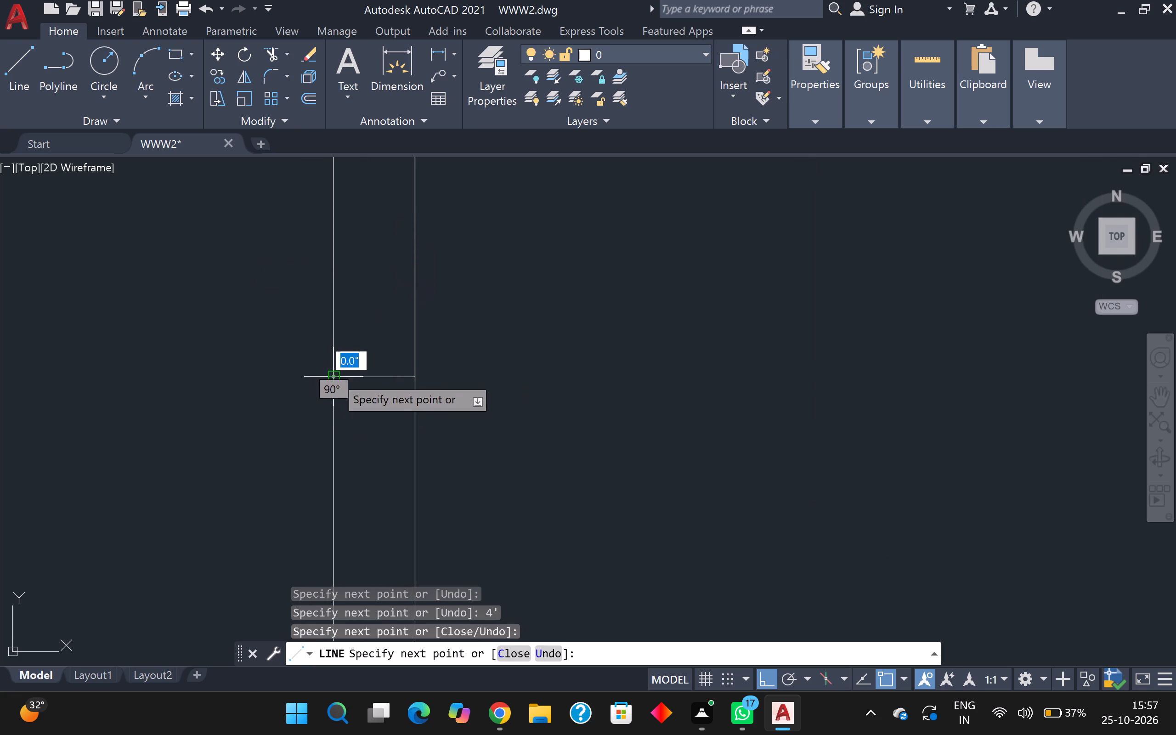
pyautogui.moveTo(345, 362); pyautogui.dragTo(370, 579, button='middle')
pyautogui.scroll(-1, 366, 513)
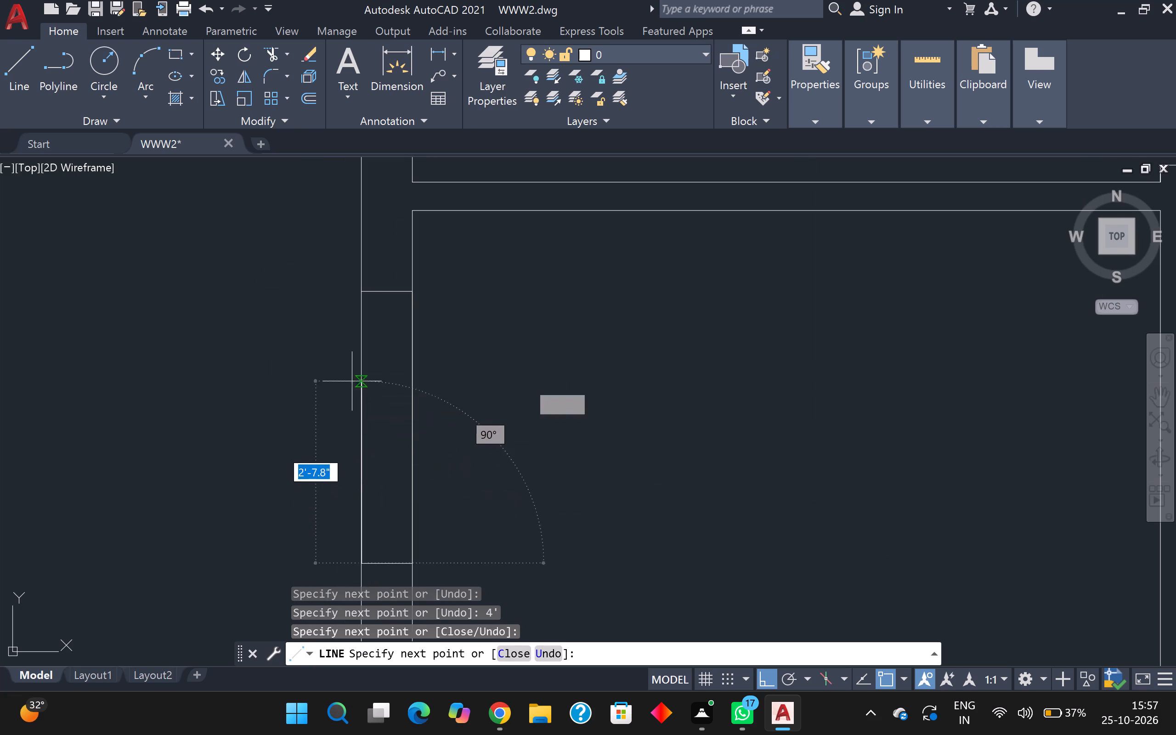
pyautogui.scroll(1, 367, 298)
pyautogui.click(361, 285)
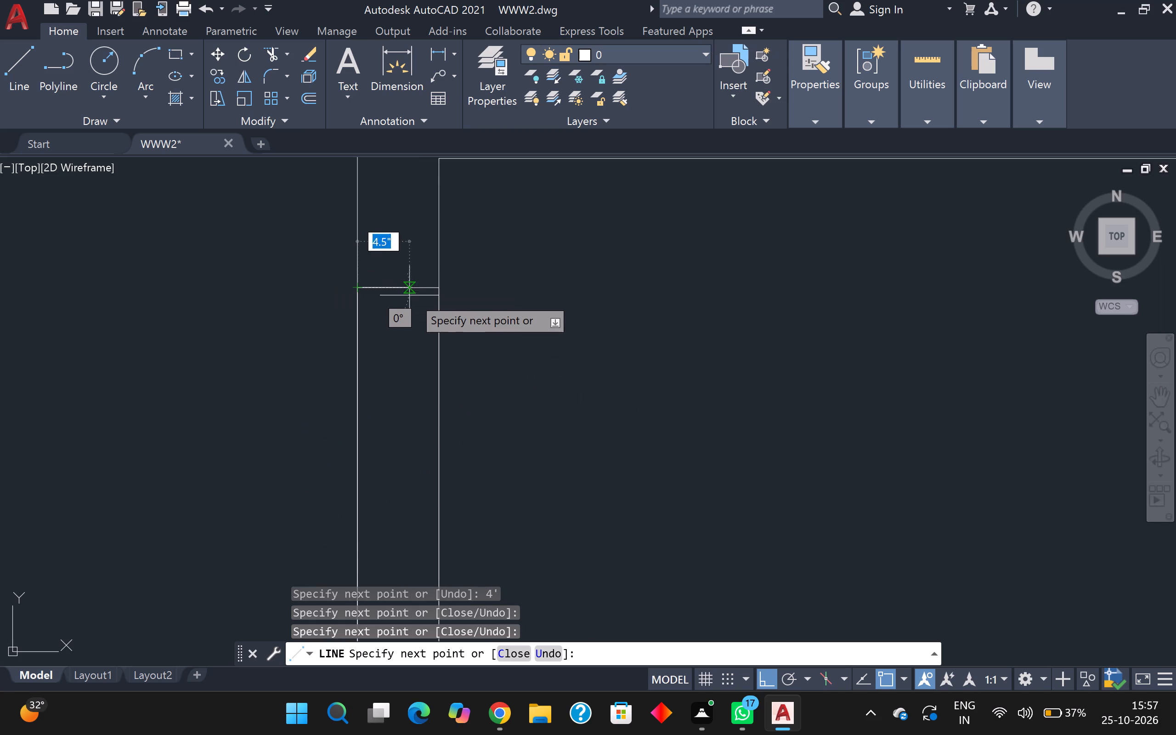
# Add the new 4' window's vertical centre line between the midpoints of its two short ends.
pyautogui.click(396, 292)
pyautogui.scroll(1, 396, 292)
pyautogui.moveTo(396, 292); pyautogui.dragTo(375, 144, button='middle')
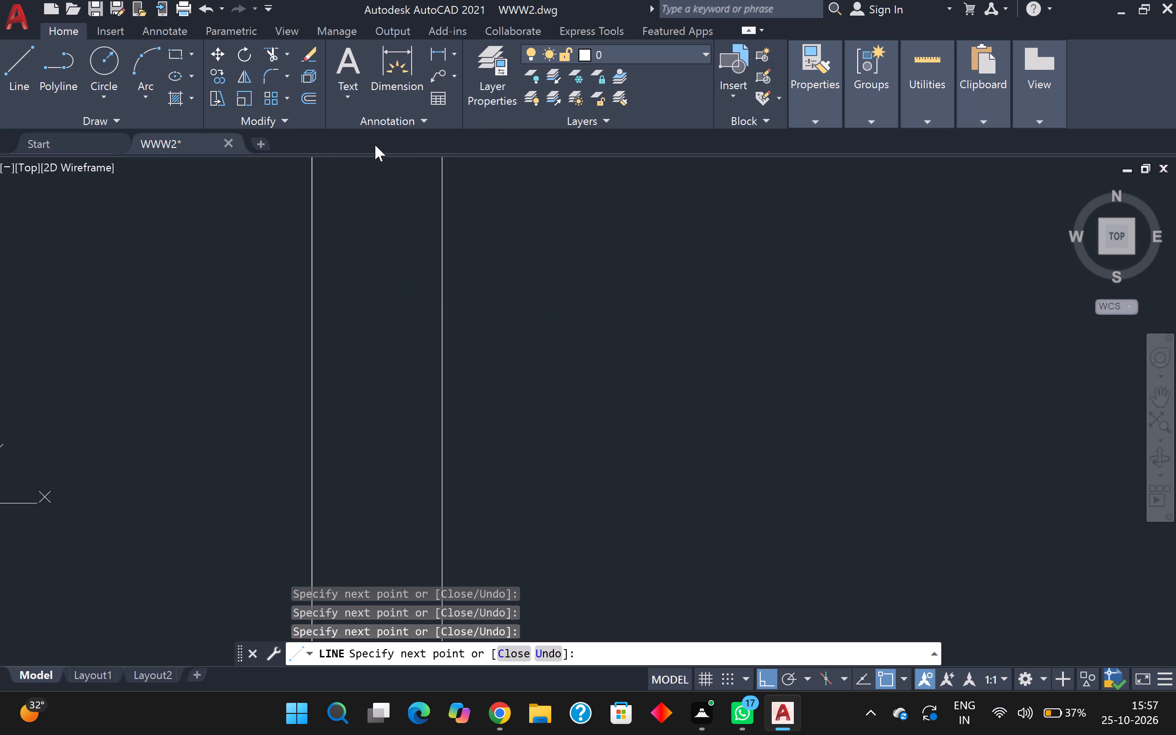
pyautogui.scroll(-1, 349, 265)
pyautogui.scroll(-2, 346, 328)
pyautogui.moveTo(350, 332); pyautogui.dragTo(370, 204, button='middle')
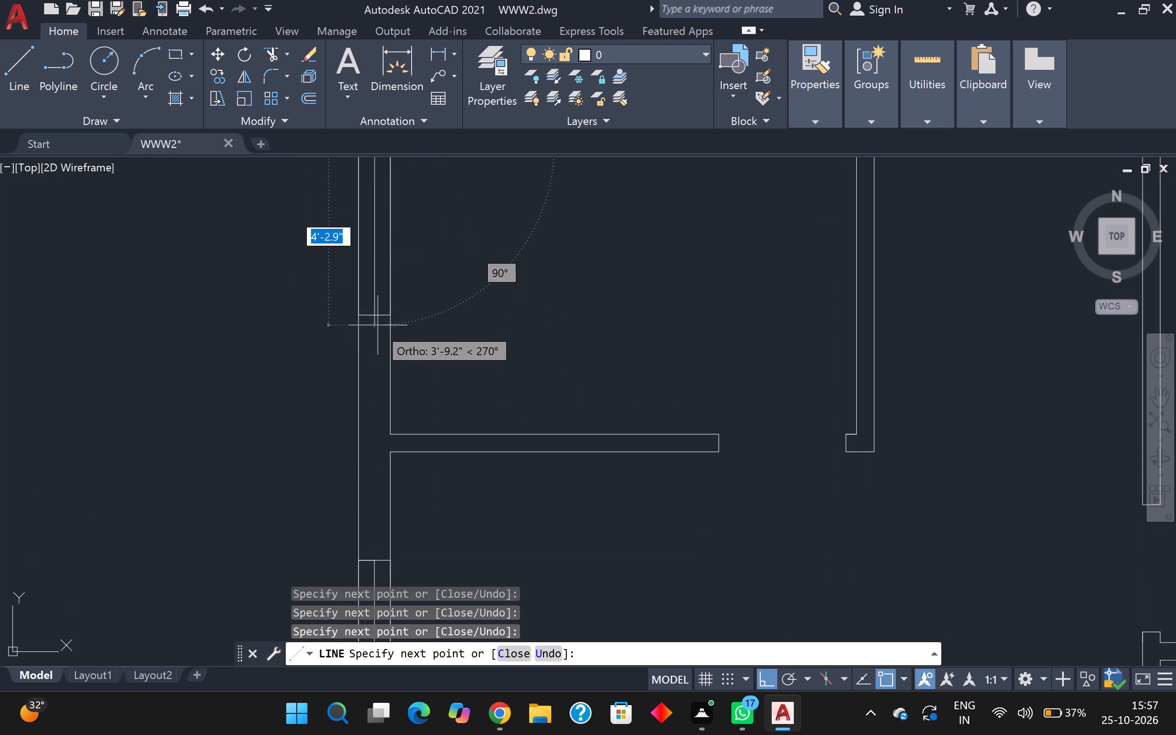
pyautogui.scroll(3, 378, 328)
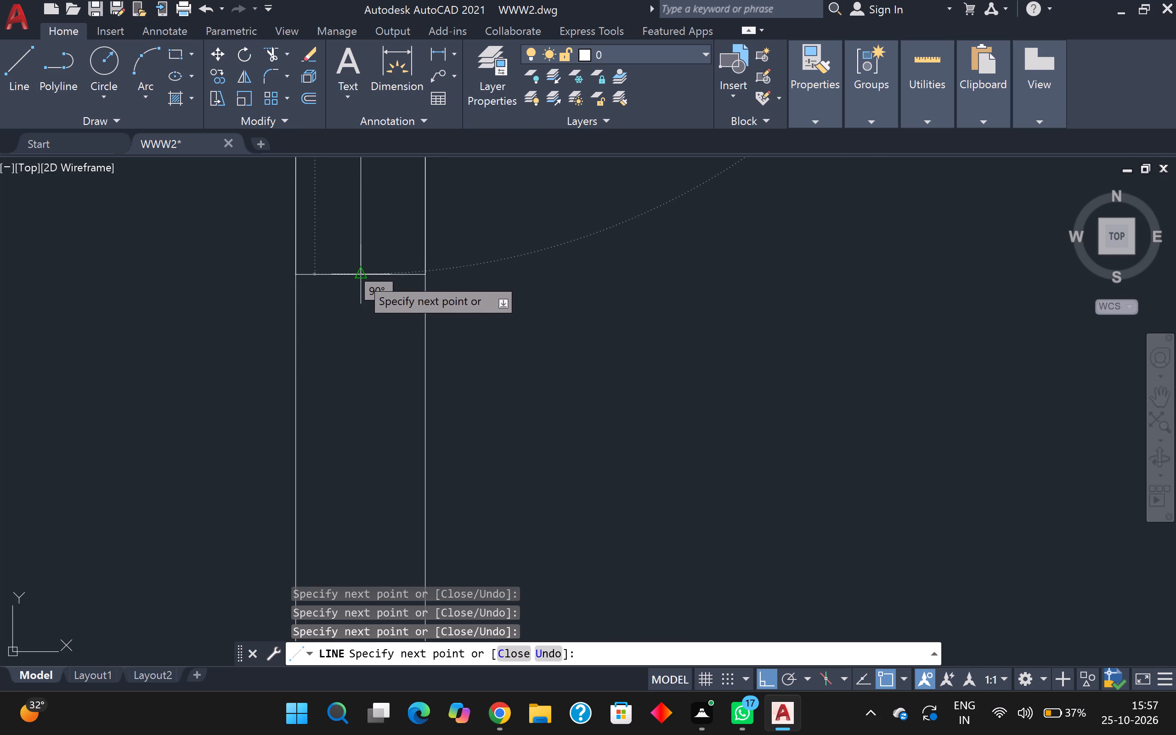
pyautogui.click(359, 275)
pyautogui.scroll(-4, 359, 275)
pyautogui.scroll(1, 373, 272)
pyautogui.scroll(-1, 373, 272)
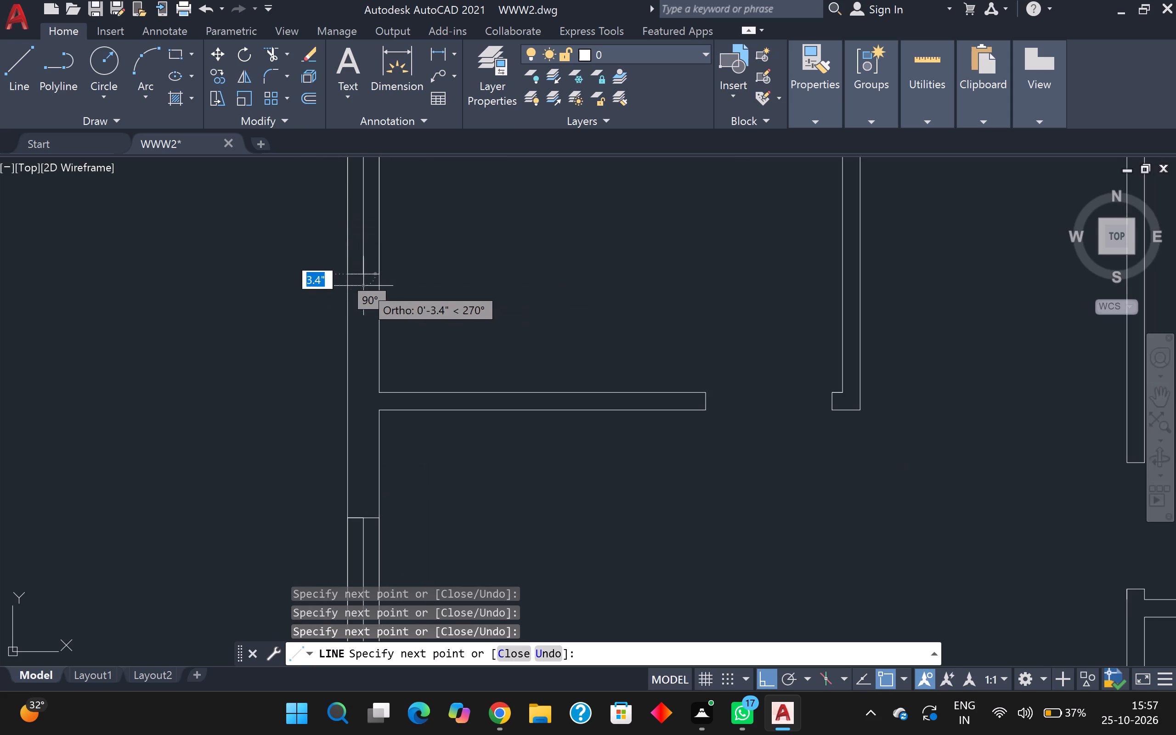
pyautogui.press('Escape')
pyautogui.scroll(-4, 359, 285)
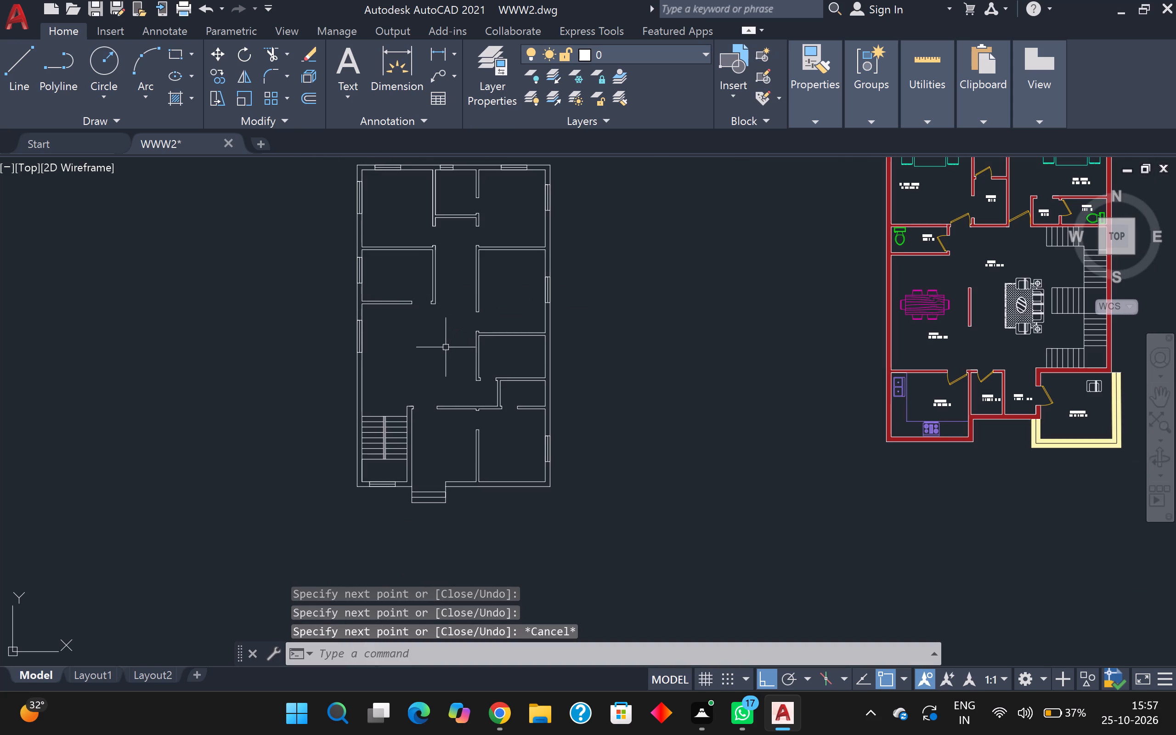
# Move all the outer-wall windows of the new plan, on the bottom, right, top and left walls, onto the window layer.
pyautogui.scroll(1, 374, 395)
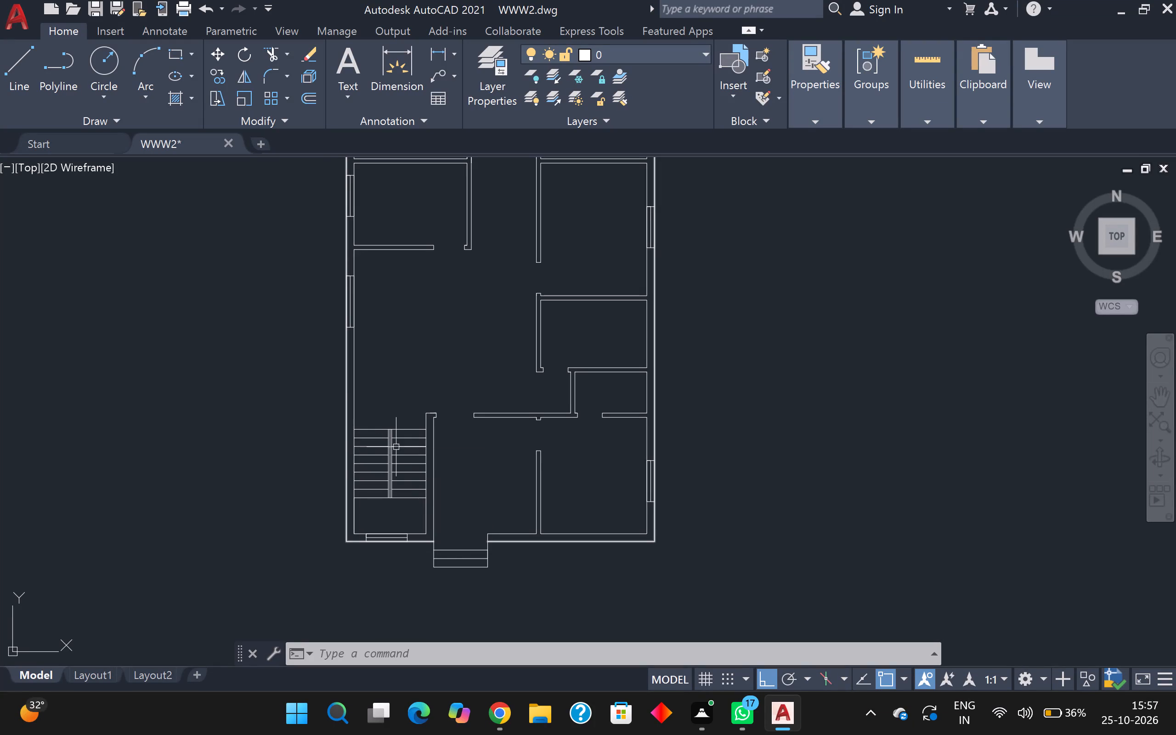
pyautogui.scroll(1, 393, 527)
pyautogui.scroll(1, 304, 571)
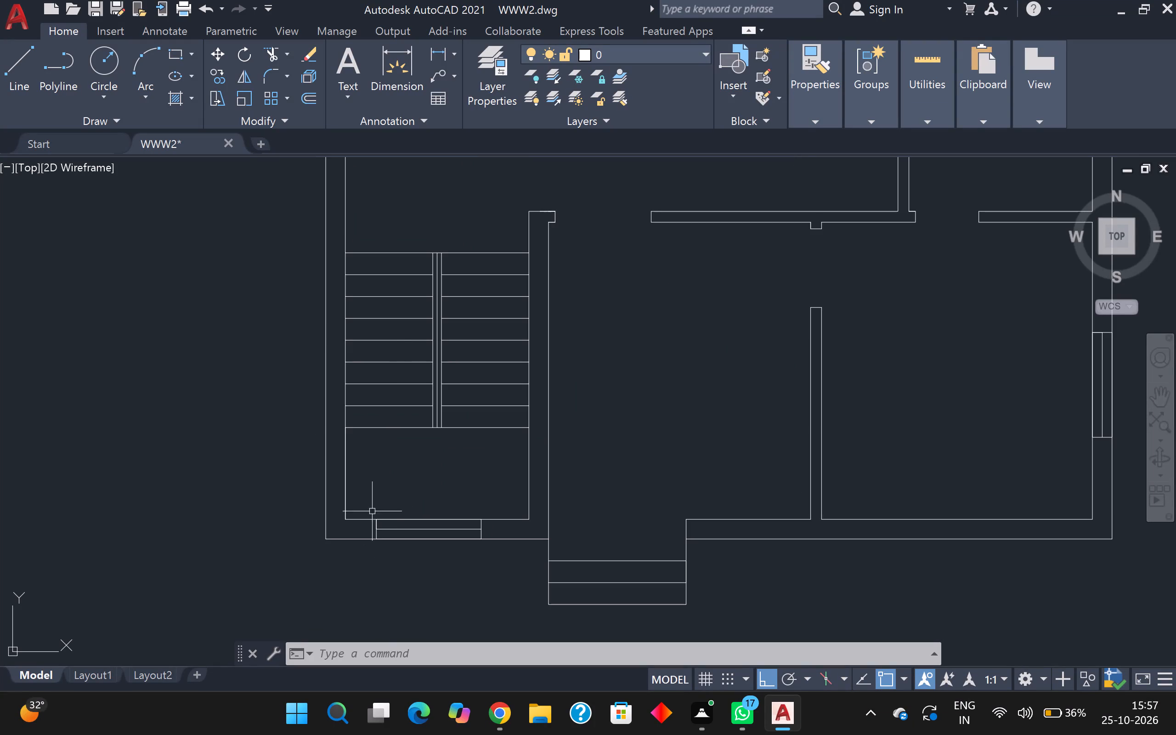
pyautogui.click(371, 504)
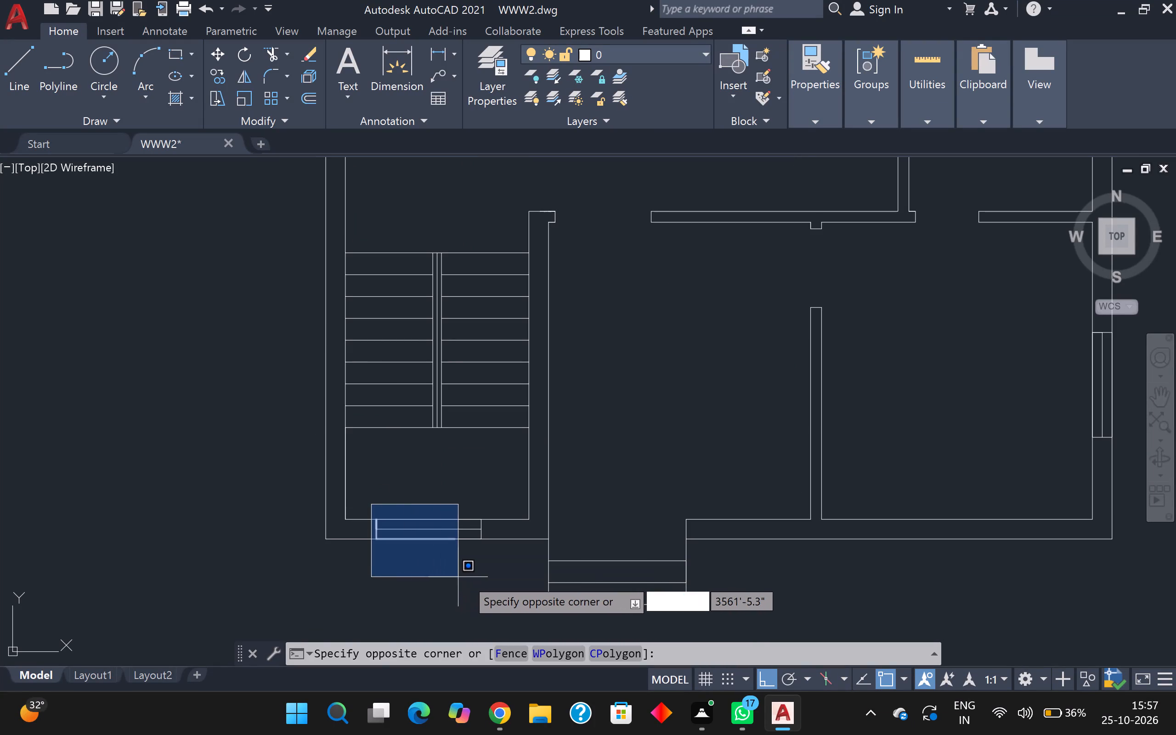
pyautogui.click(494, 578)
pyautogui.moveTo(902, 645); pyautogui.dragTo(900, 647, button='middle')
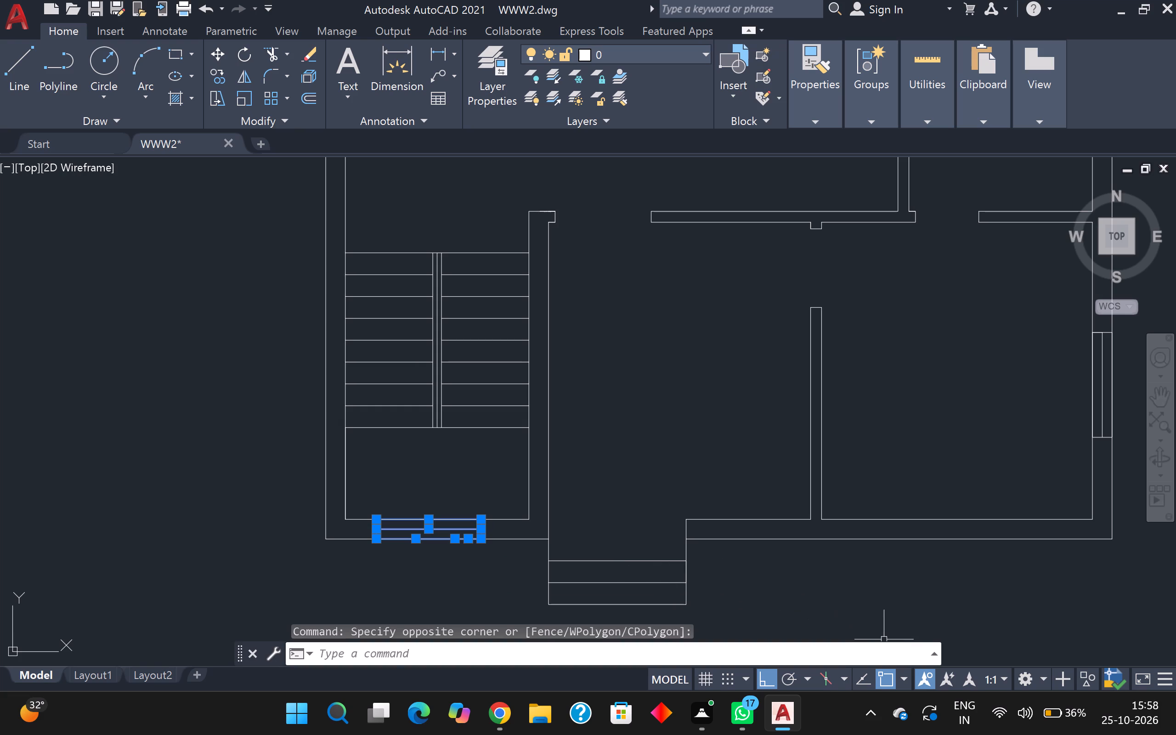
pyautogui.moveTo(900, 647); pyautogui.dragTo(669, 620, button='middle')
pyautogui.scroll(-1, 859, 501)
pyautogui.moveTo(888, 449); pyautogui.dragTo(815, 452, button='middle')
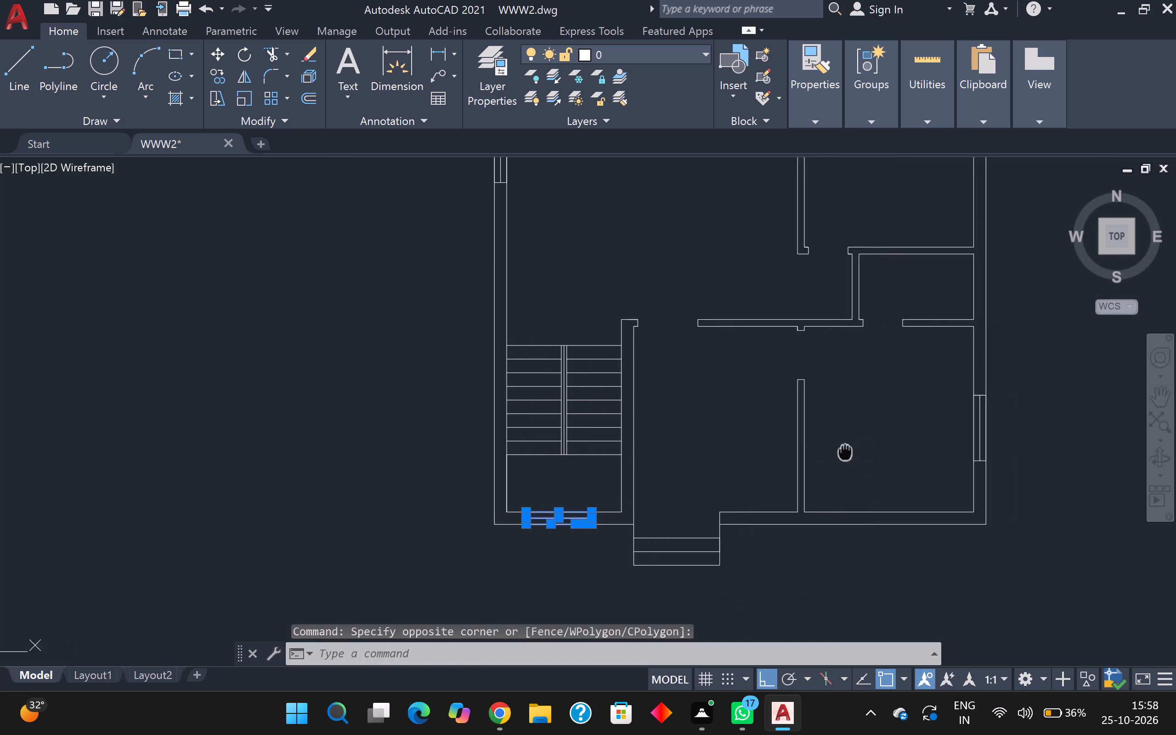
pyautogui.moveTo(815, 452); pyautogui.dragTo(599, 389, button='middle')
pyautogui.click(679, 317)
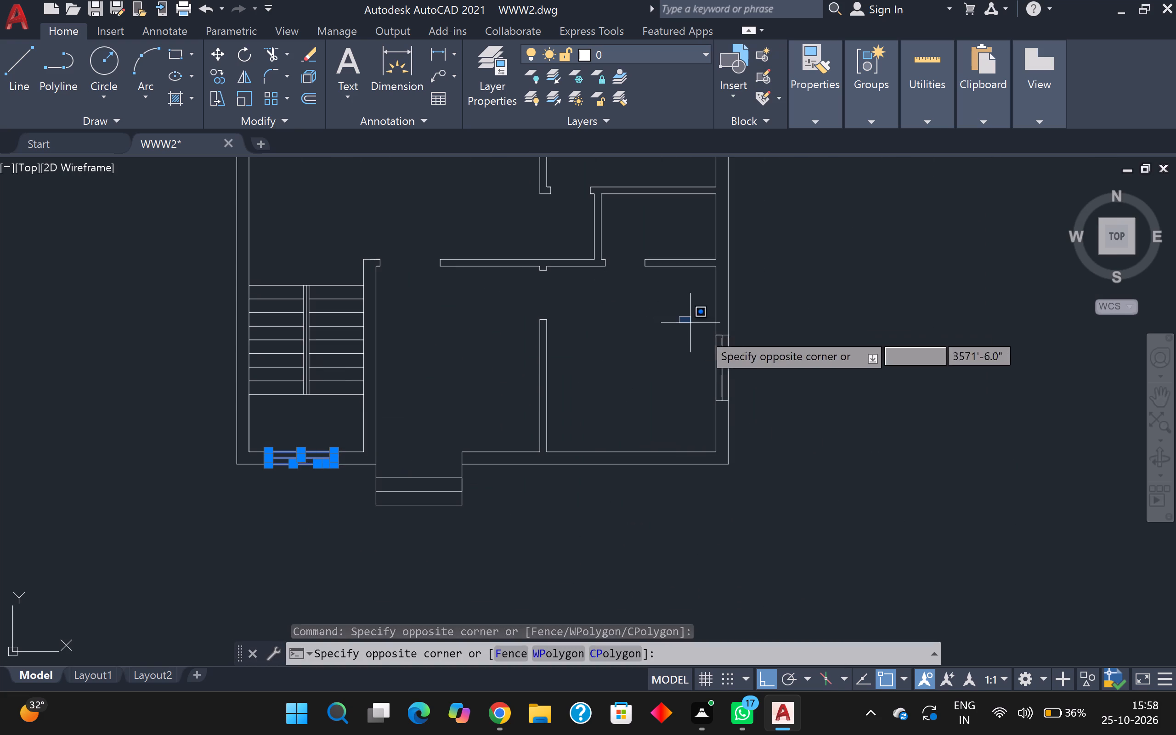
pyautogui.moveTo(780, 410); pyautogui.dragTo(787, 410)
pyautogui.moveTo(774, 343); pyautogui.dragTo(746, 490, button='middle')
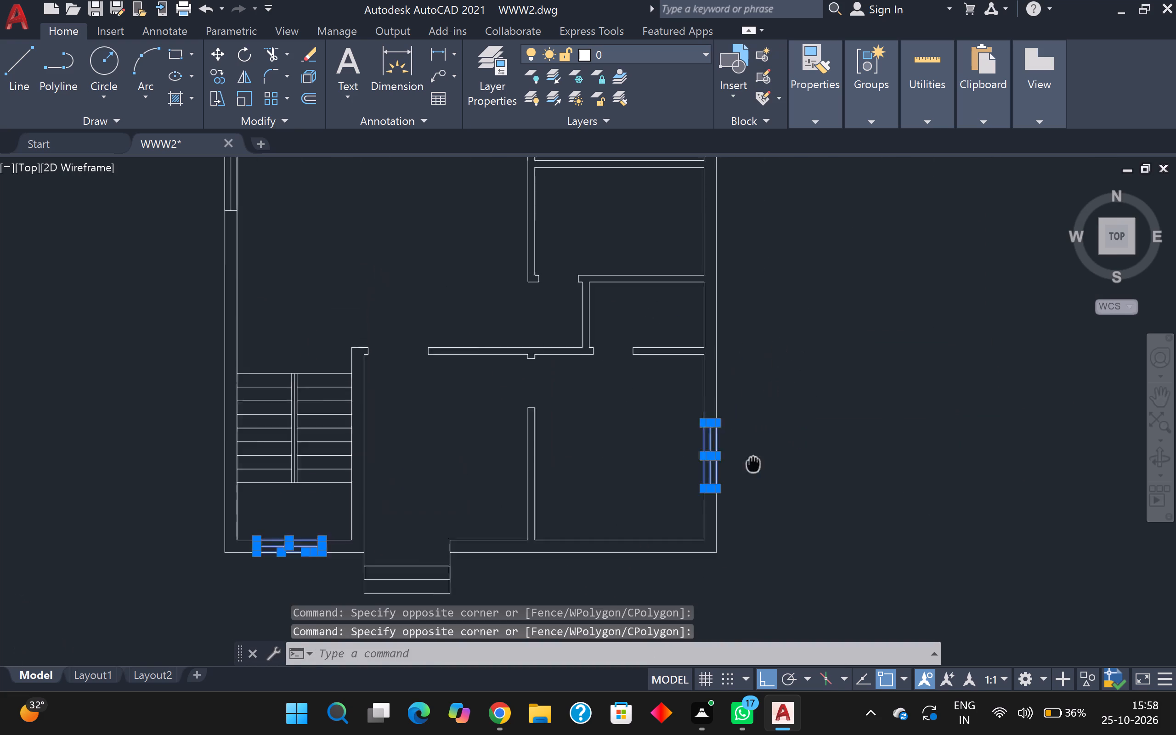
pyautogui.moveTo(746, 490); pyautogui.dragTo(699, 574, button='middle')
pyautogui.moveTo(583, 190); pyautogui.dragTo(506, 348, button='middle')
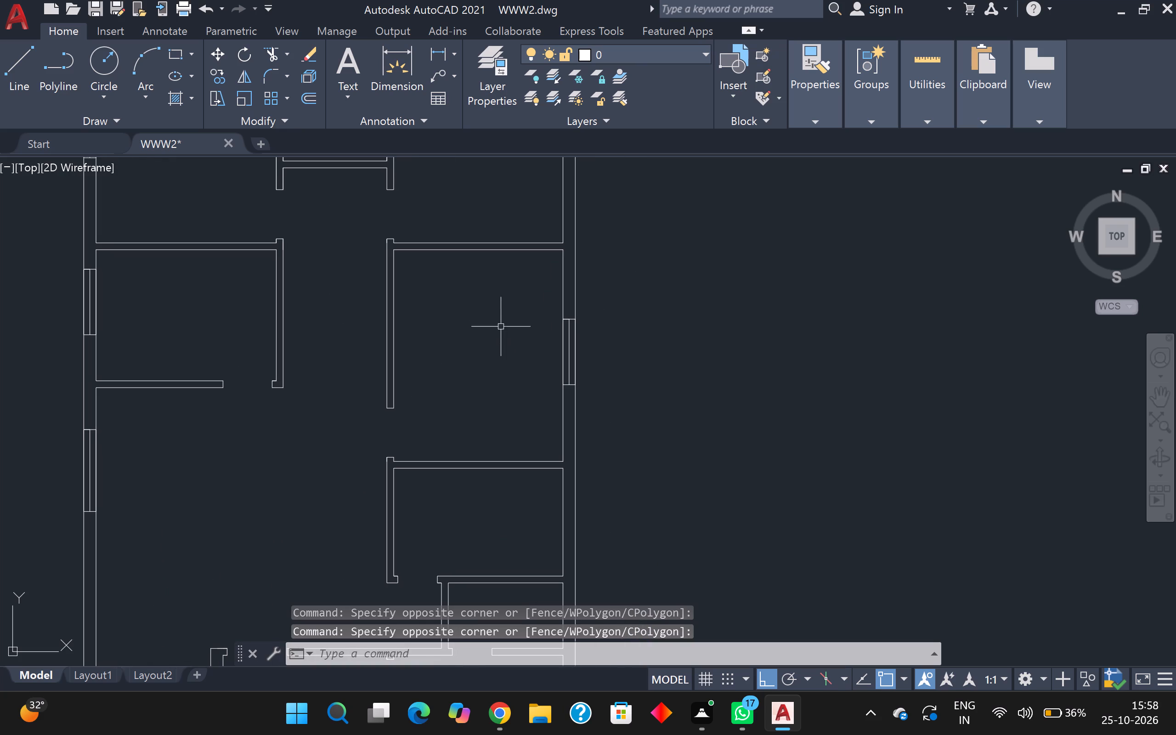
pyautogui.click(525, 275)
pyautogui.click(598, 417)
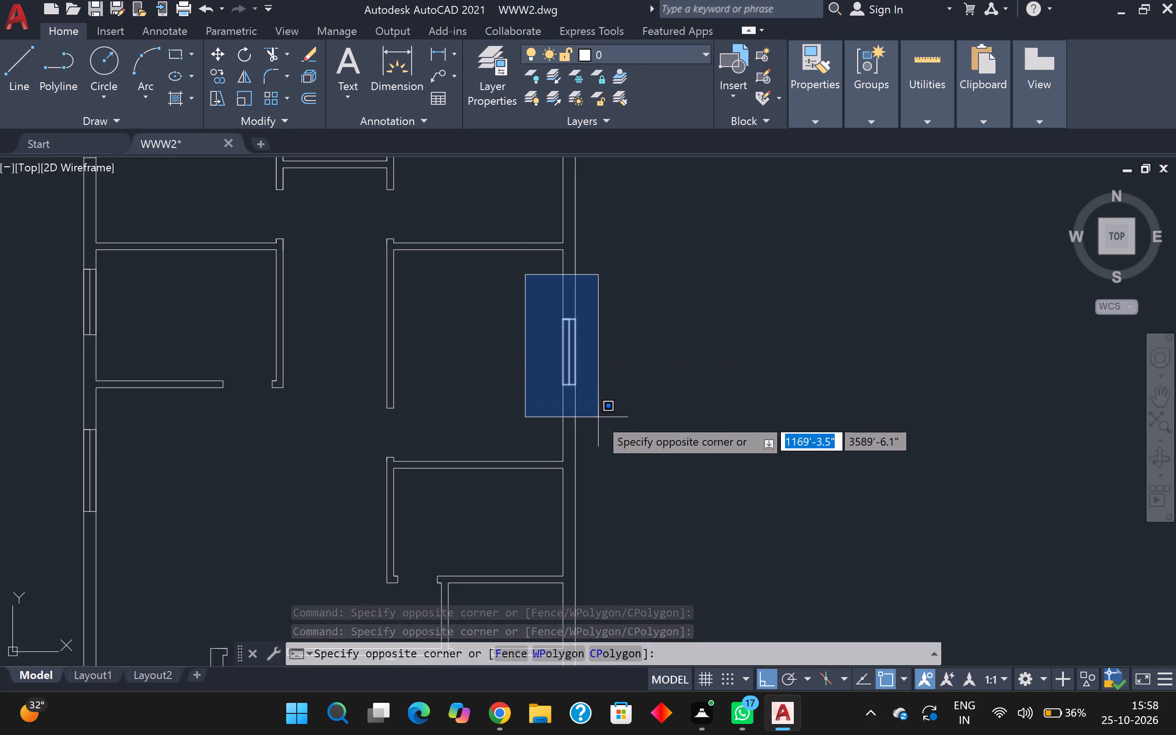
pyautogui.moveTo(633, 336); pyautogui.dragTo(587, 671, button='middle')
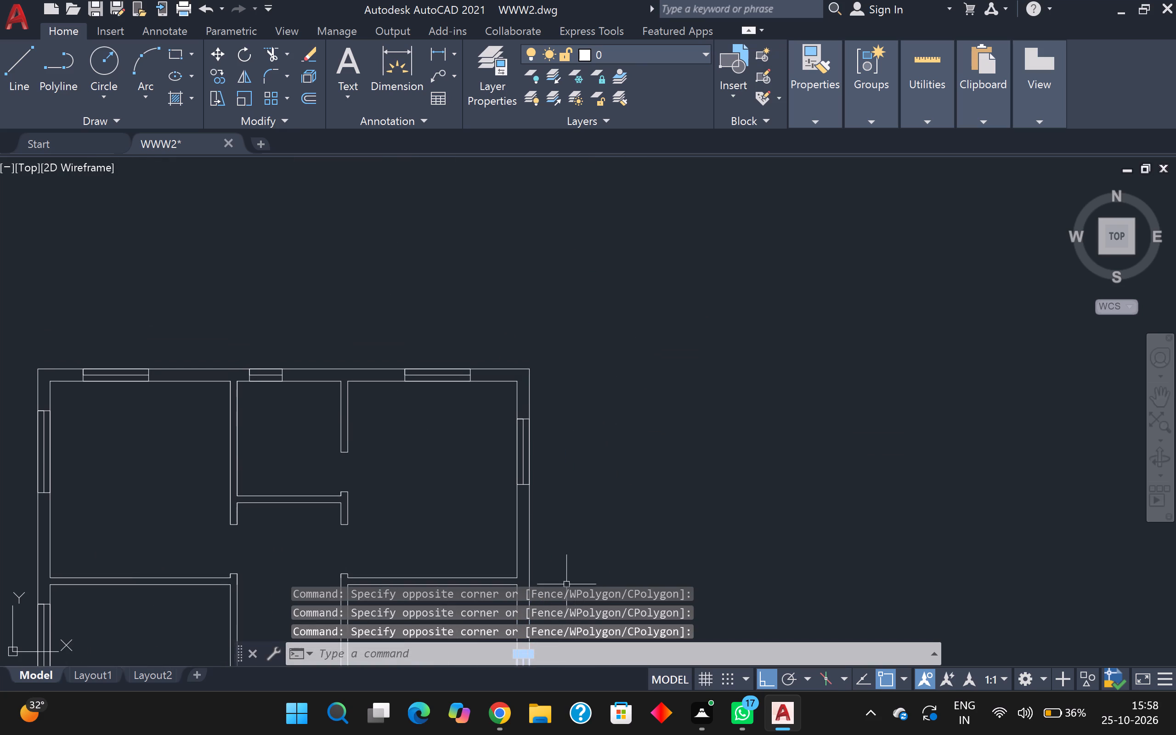
pyautogui.click(493, 413)
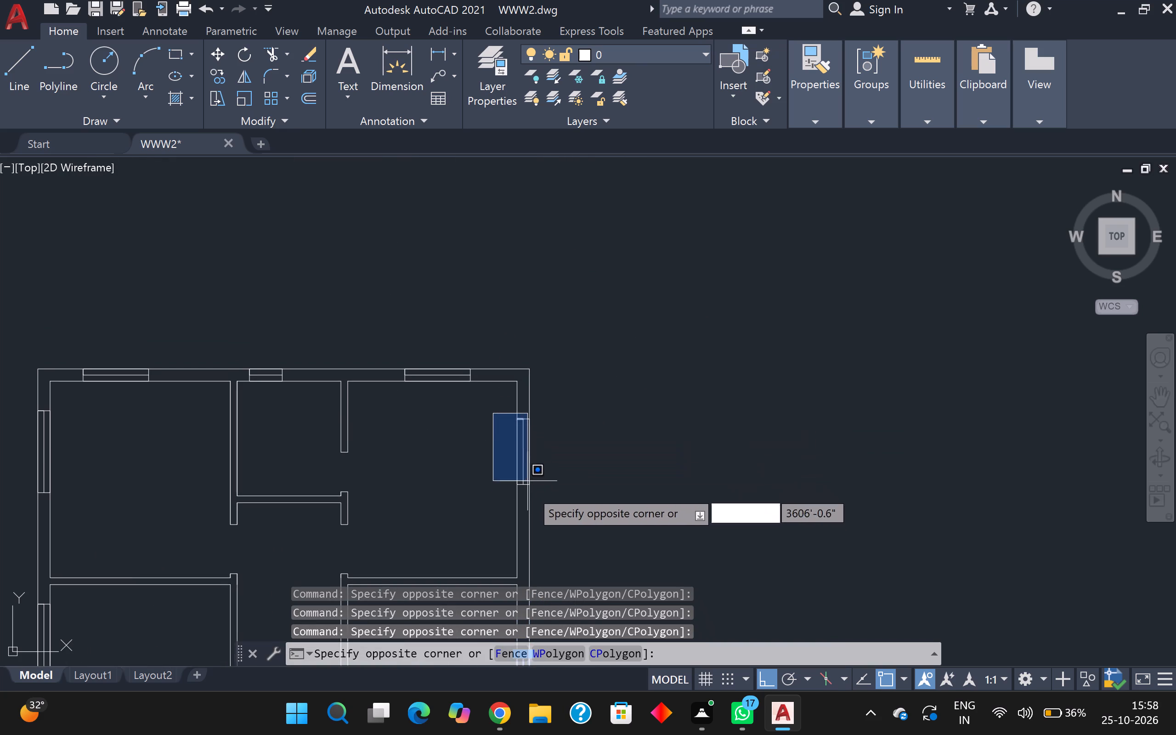
pyautogui.click(548, 510)
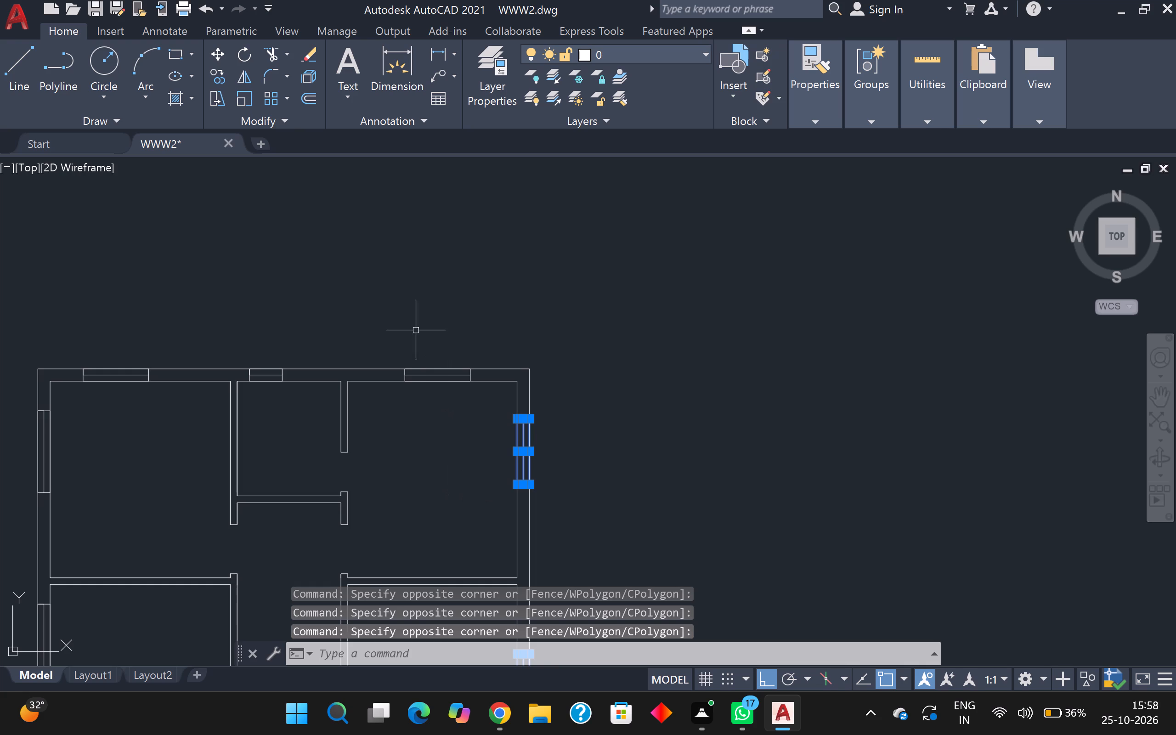
pyautogui.click(401, 334)
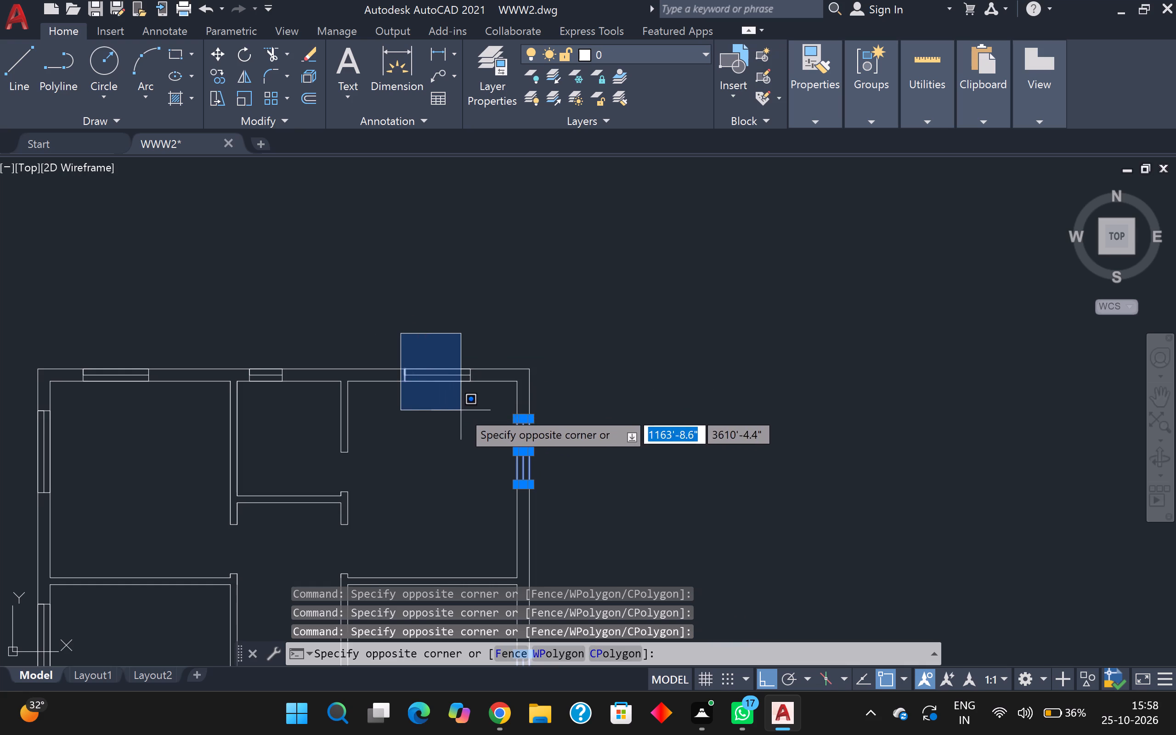
pyautogui.click(483, 418)
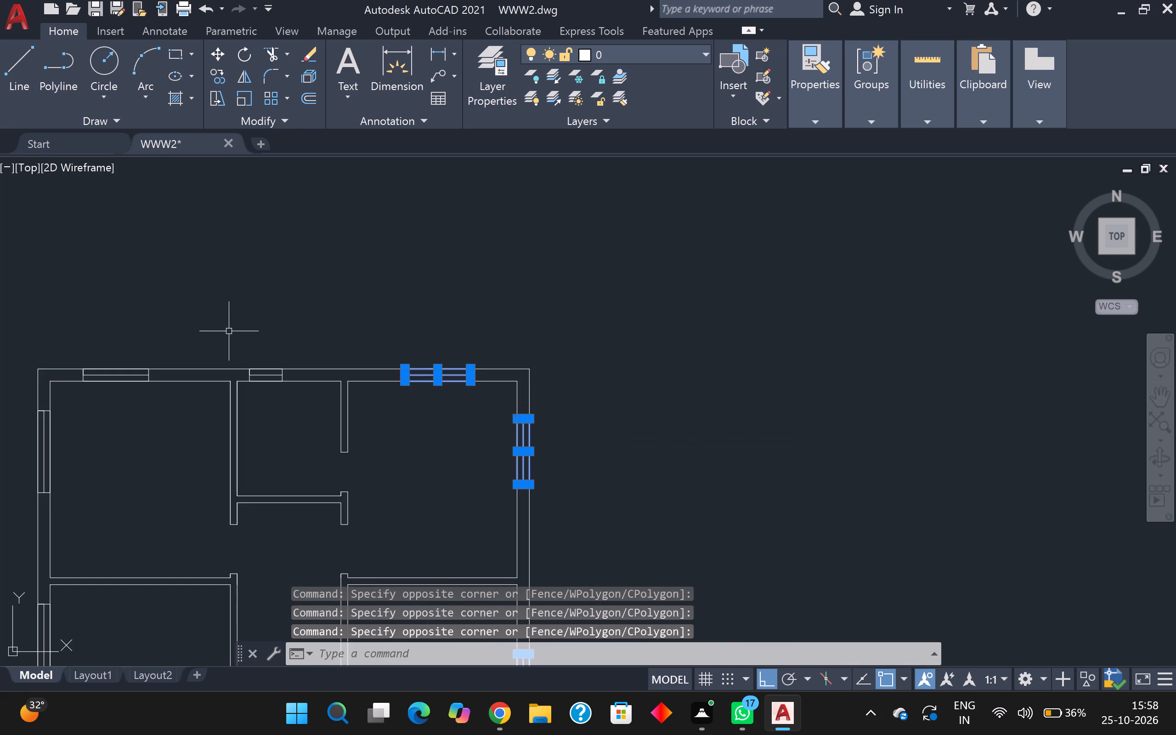
pyautogui.click(228, 338)
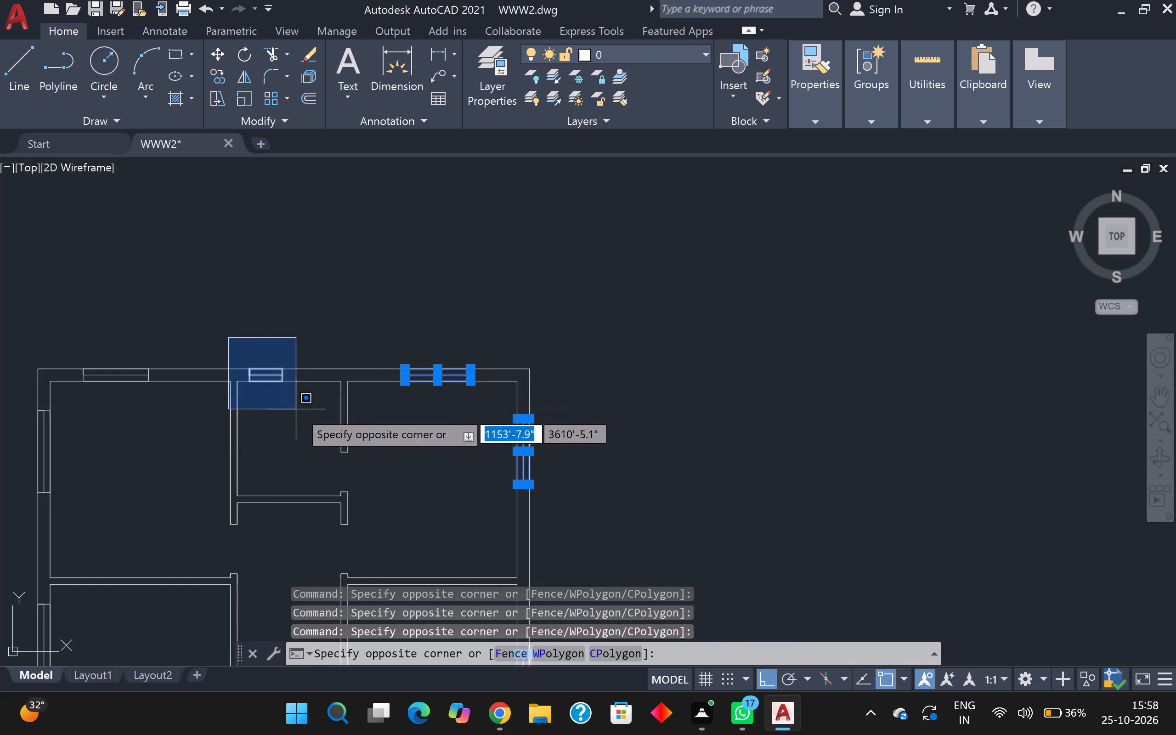
pyautogui.click(302, 411)
pyautogui.click(49, 284)
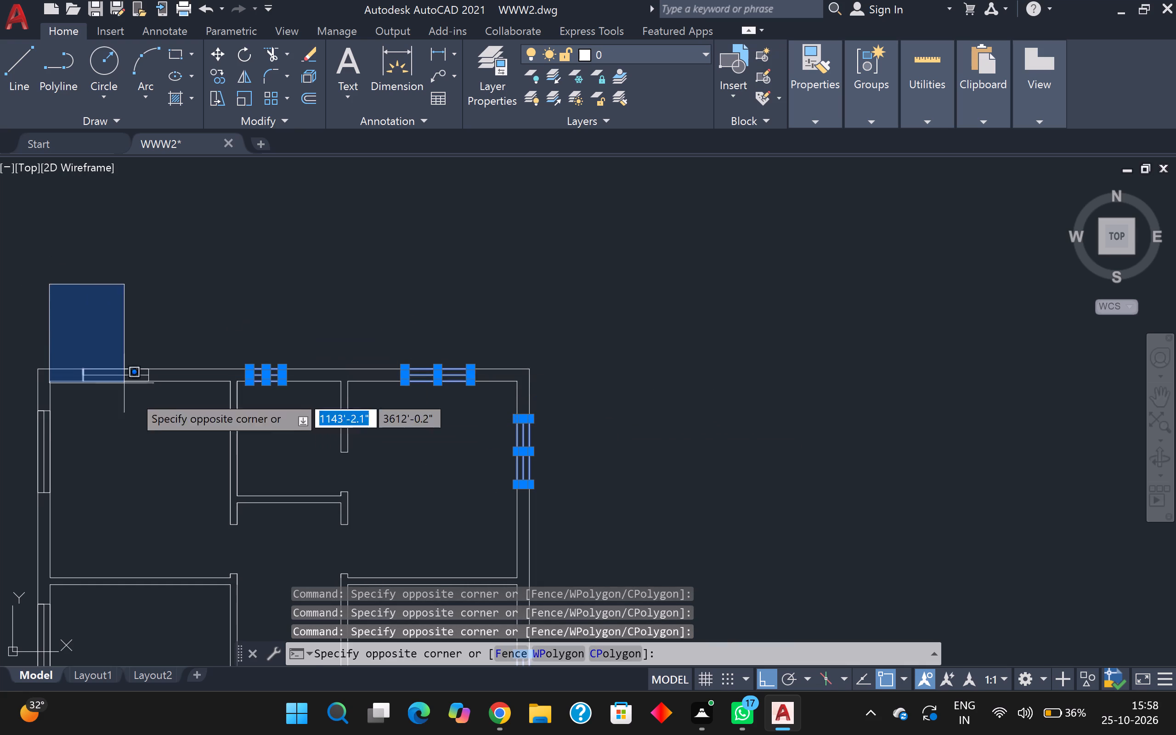
pyautogui.click(166, 435)
pyautogui.moveTo(5, 417); pyautogui.dragTo(92, 379, button='middle')
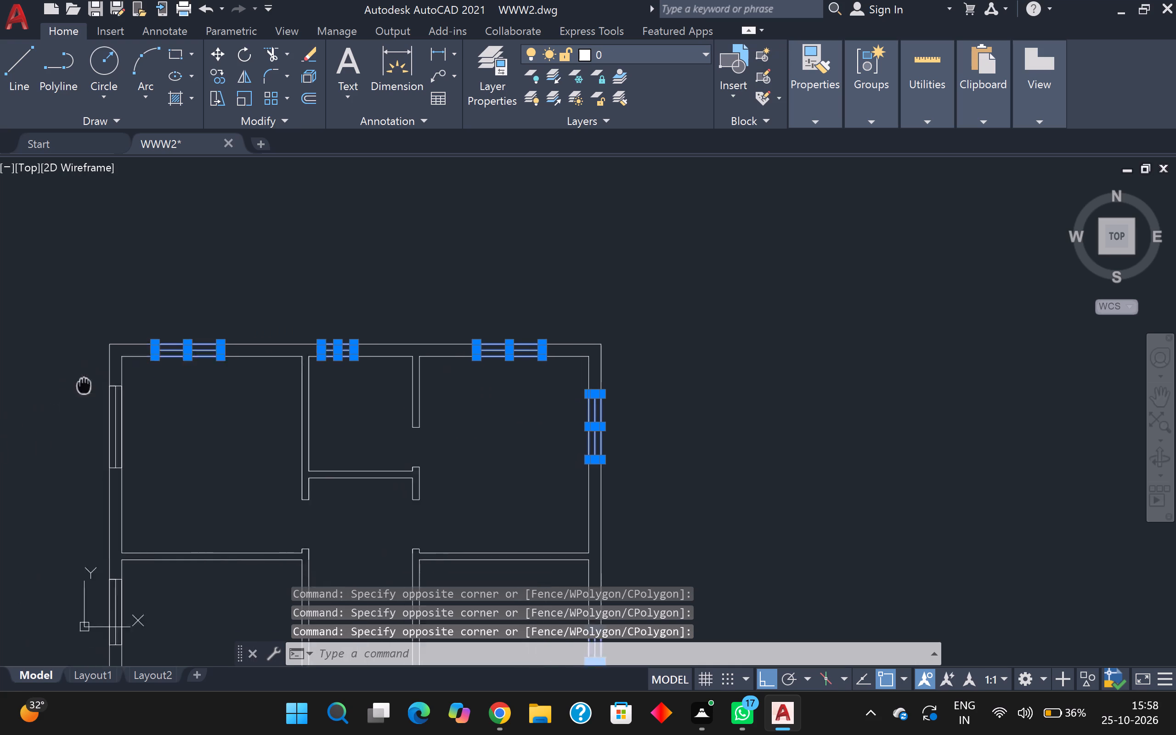
pyautogui.moveTo(92, 379); pyautogui.dragTo(134, 341, button='middle')
pyautogui.scroll(-2, 134, 341)
pyautogui.click(123, 322)
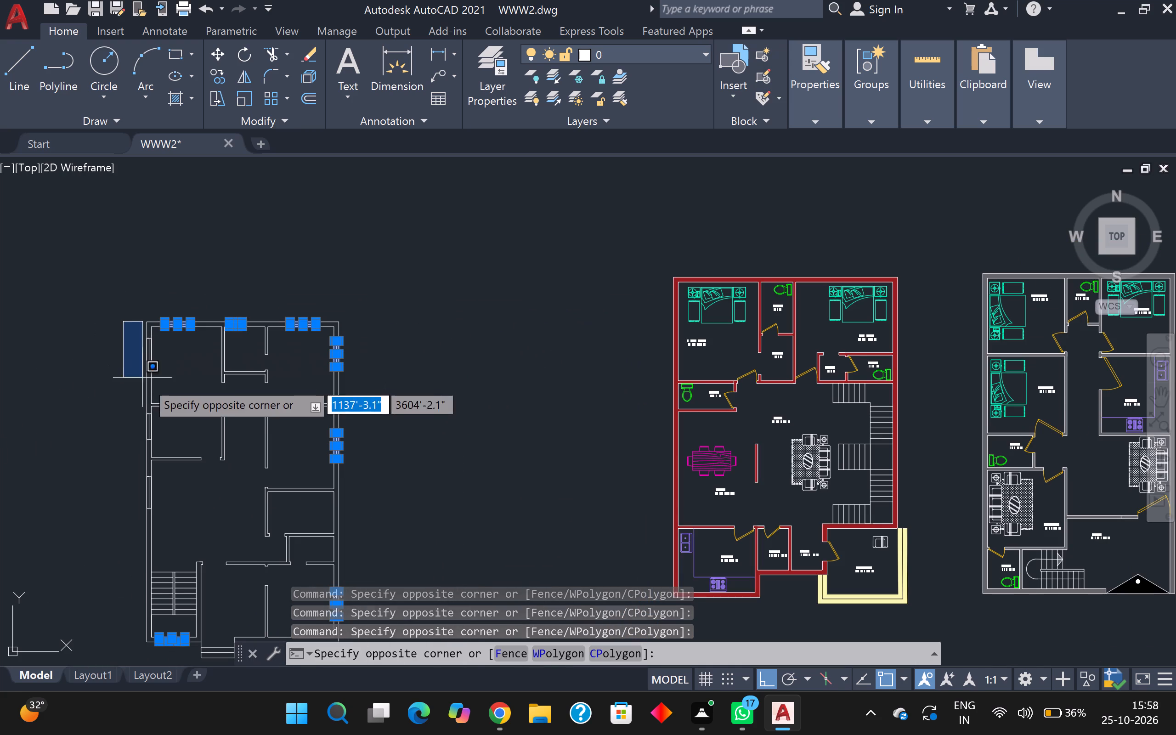
pyautogui.click(160, 391)
pyautogui.click(47, 439)
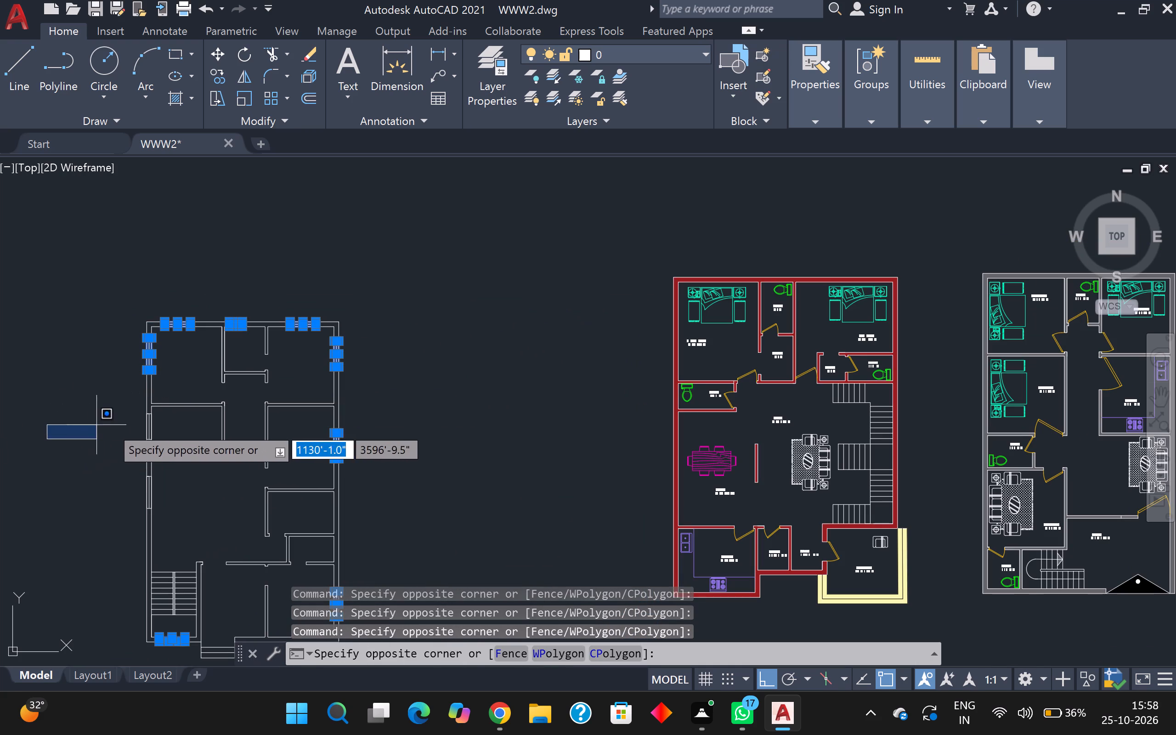
pyautogui.click(195, 396)
pyautogui.scroll(2, 169, 481)
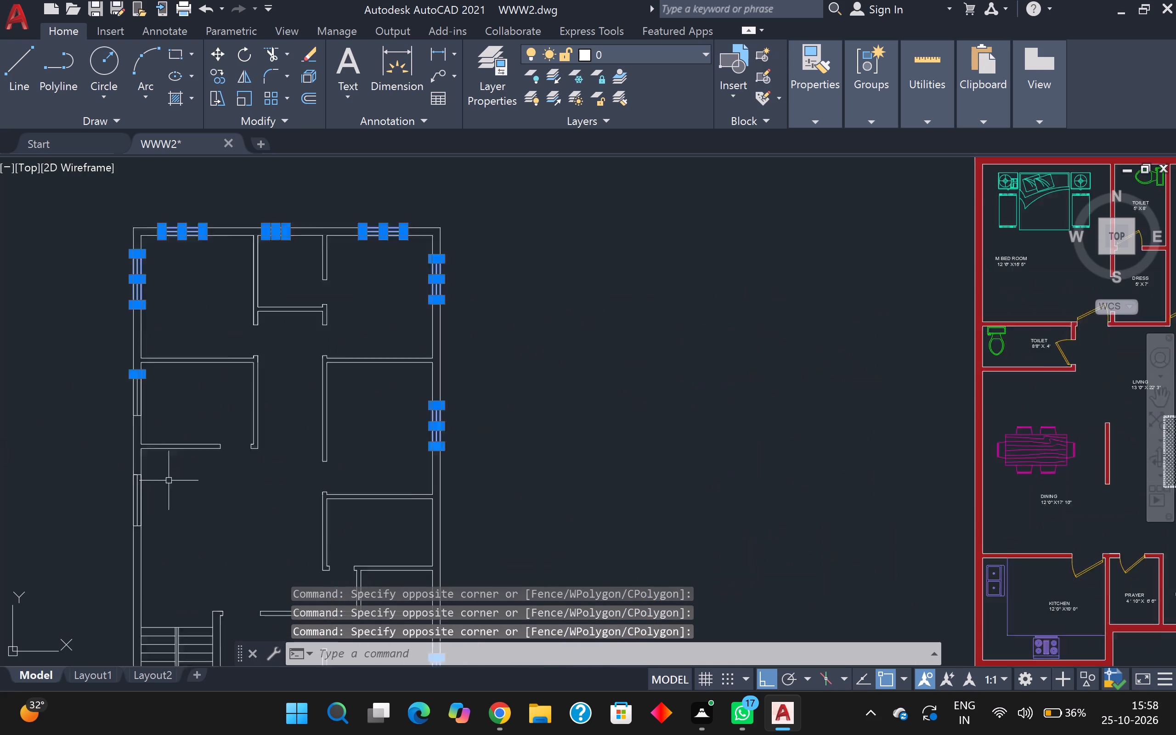
pyautogui.click(71, 292)
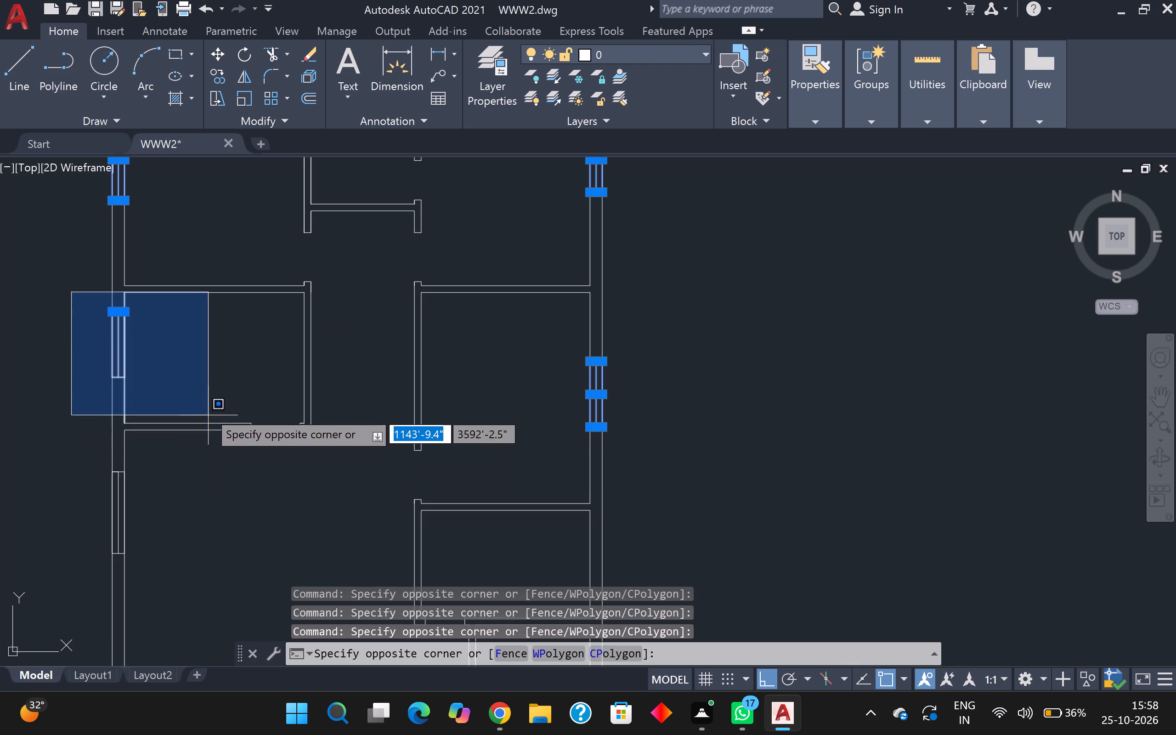
pyautogui.click(200, 380)
pyautogui.scroll(-2, 194, 377)
pyautogui.scroll(2, 176, 478)
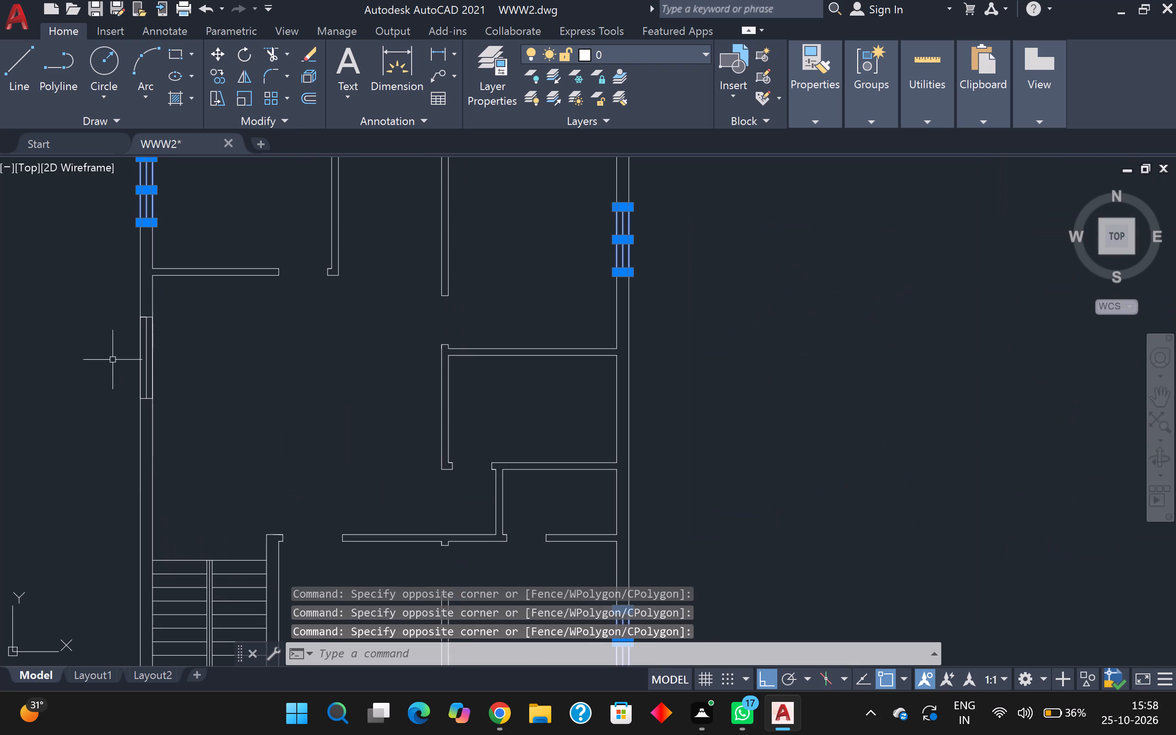
pyautogui.click(112, 307)
pyautogui.click(179, 418)
pyautogui.scroll(-3, 179, 412)
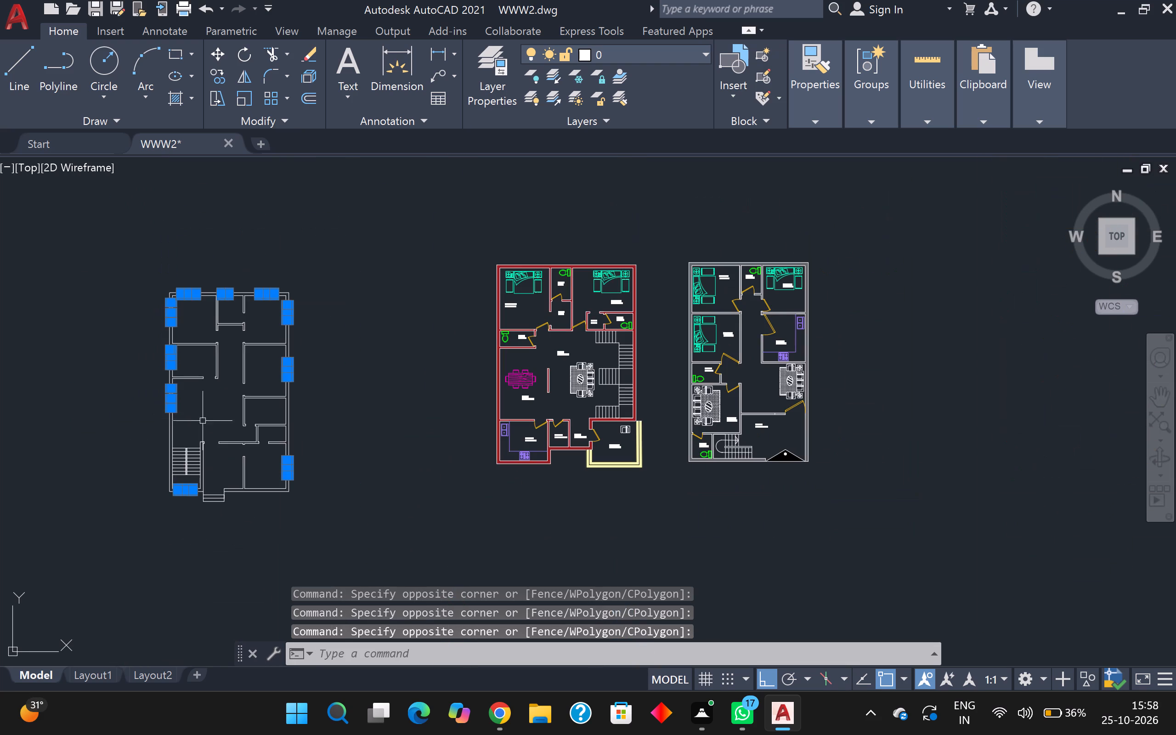
pyautogui.scroll(1, 340, 504)
pyautogui.moveTo(340, 503); pyautogui.dragTo(334, 479, button='middle')
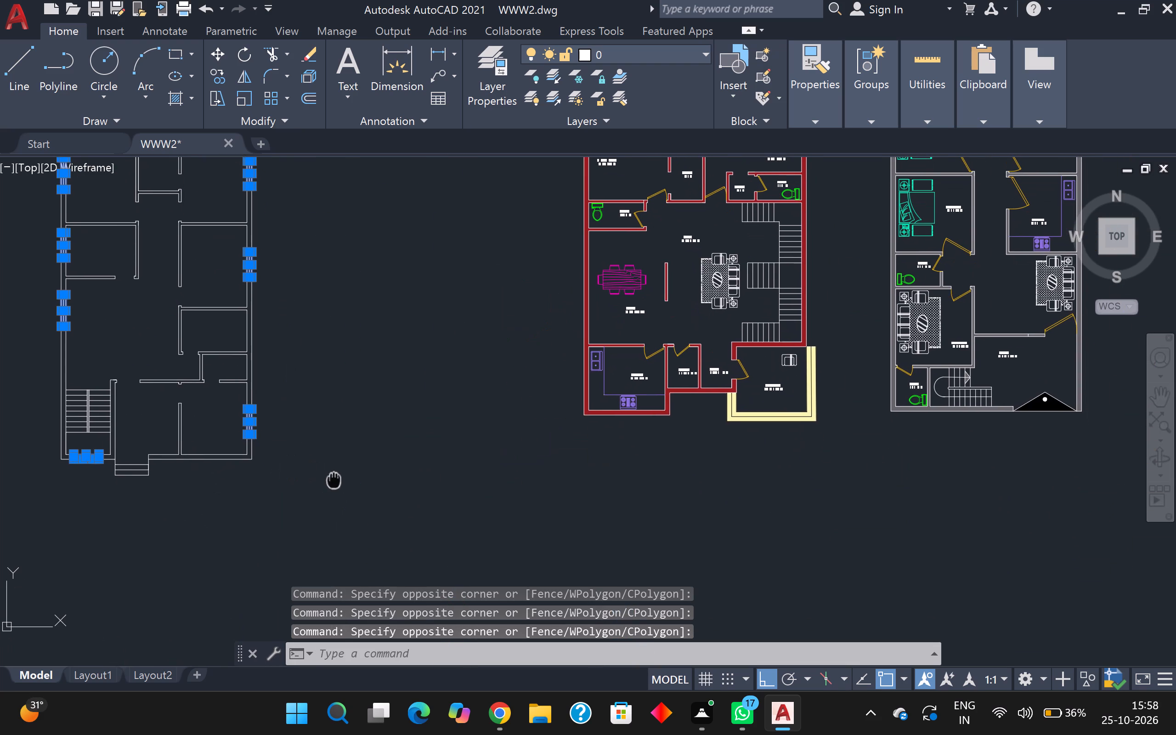
pyautogui.moveTo(334, 479); pyautogui.dragTo(330, 487, button='middle')
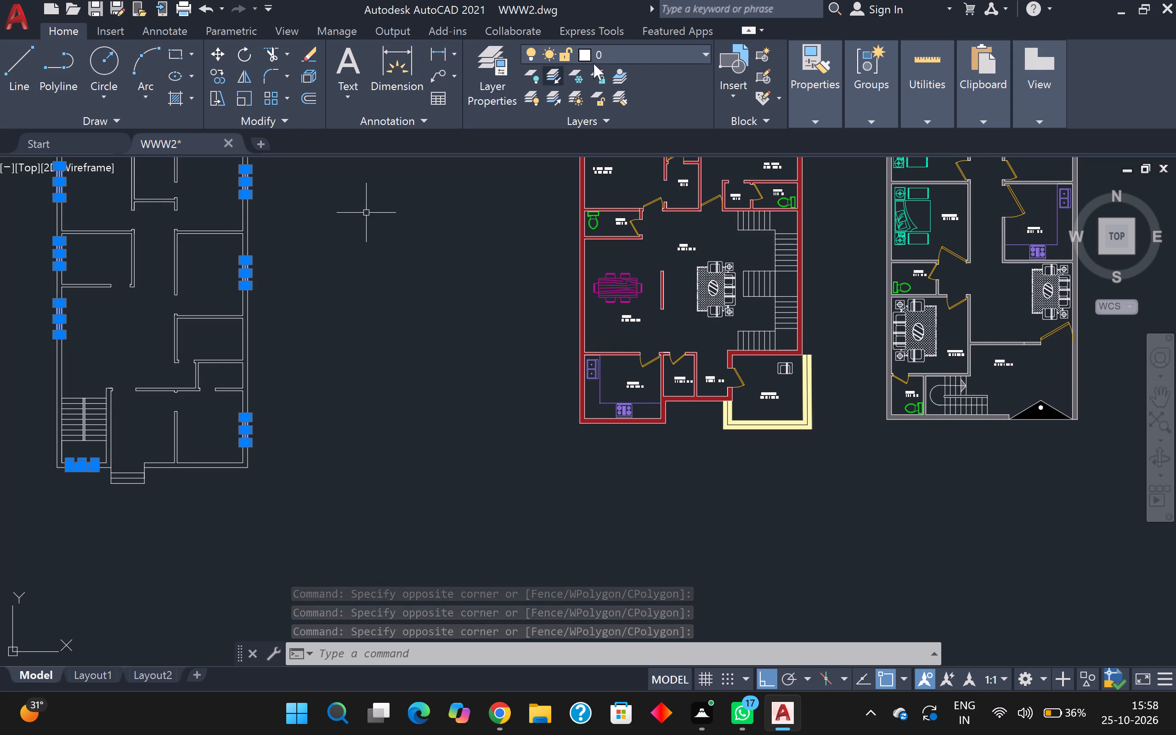
pyautogui.click(676, 57)
pyautogui.click(615, 228)
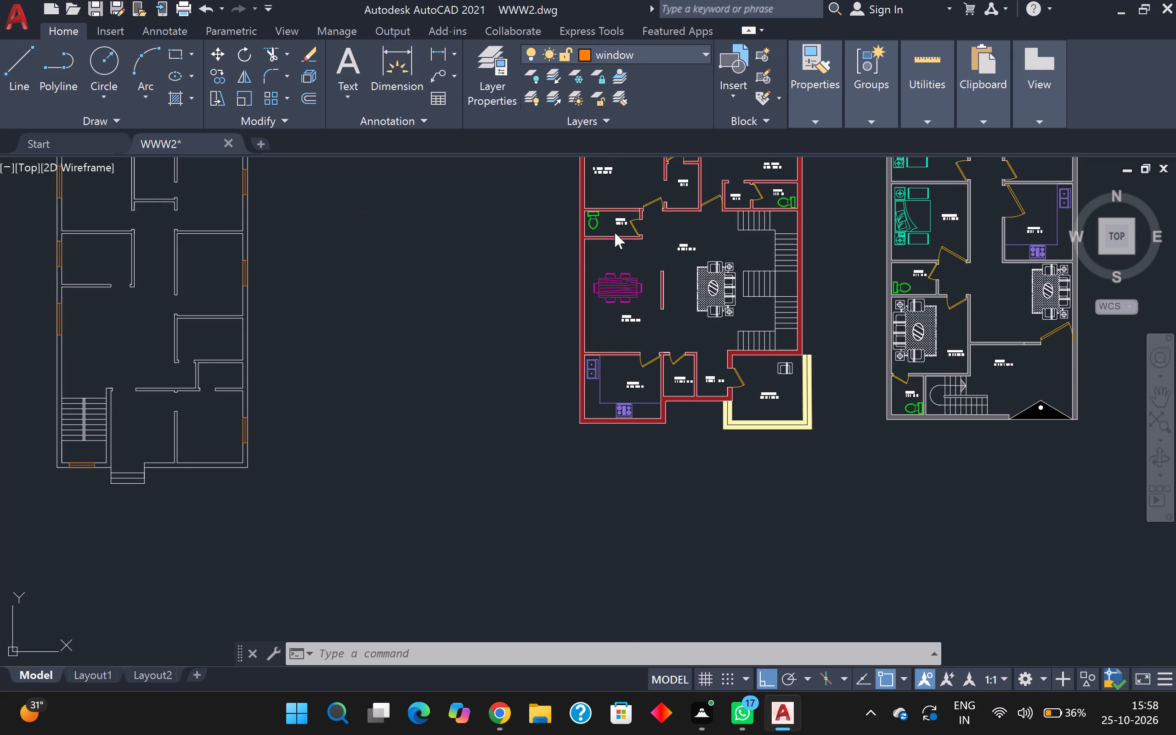
pyautogui.press('Escape')
# Draw a 9" line across the new plan's right outer wall, in the upper part of the room above the small right-hand room.
pyautogui.press('l')
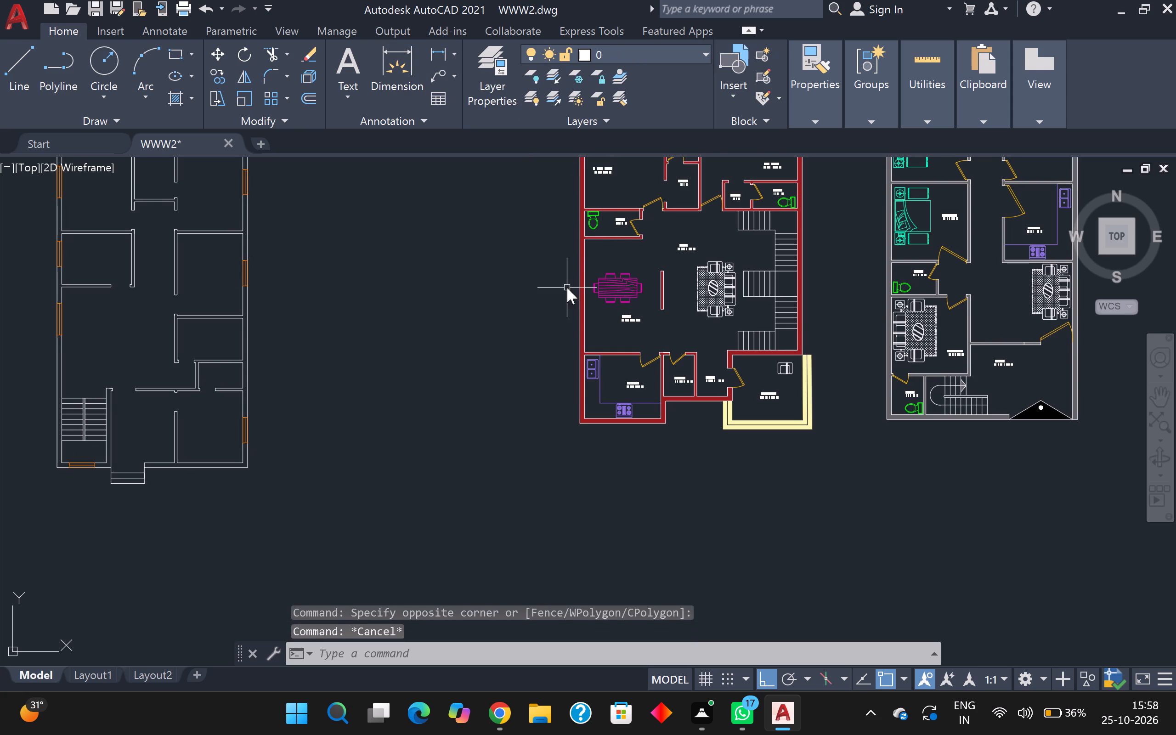
pyautogui.press('Return')
pyautogui.scroll(1, 168, 406)
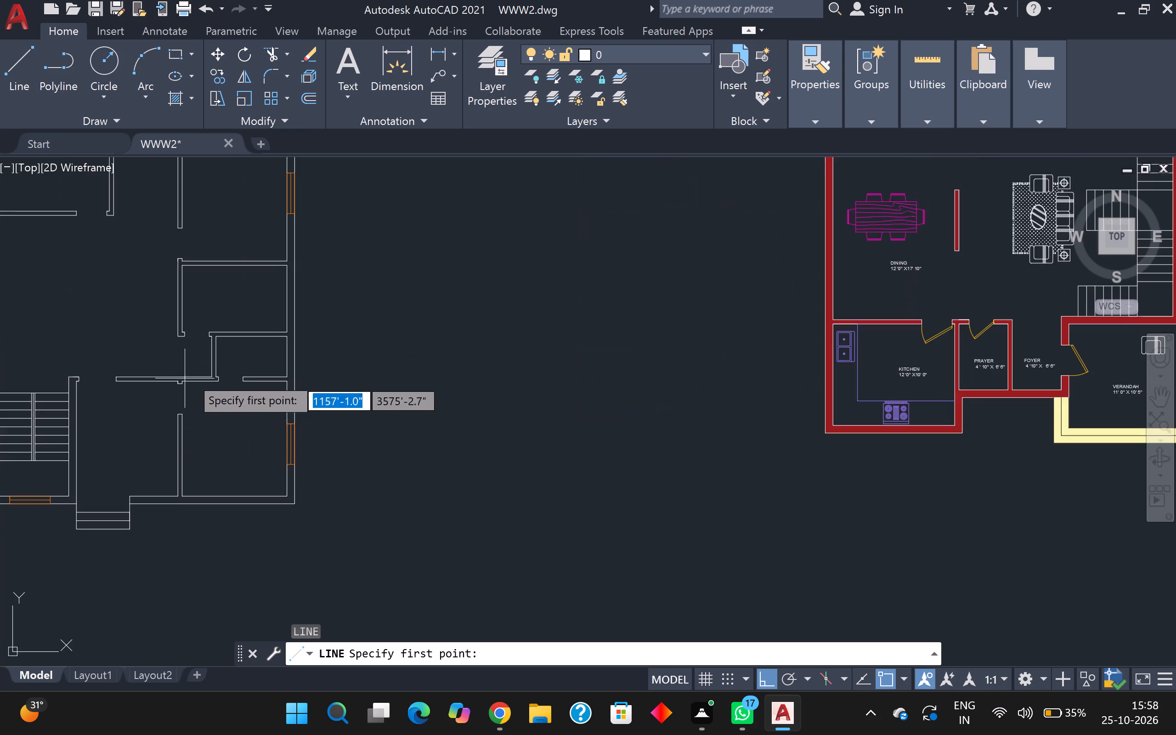
pyautogui.scroll(1, 195, 371)
pyautogui.scroll(1, 257, 309)
pyautogui.scroll(2, 344, 367)
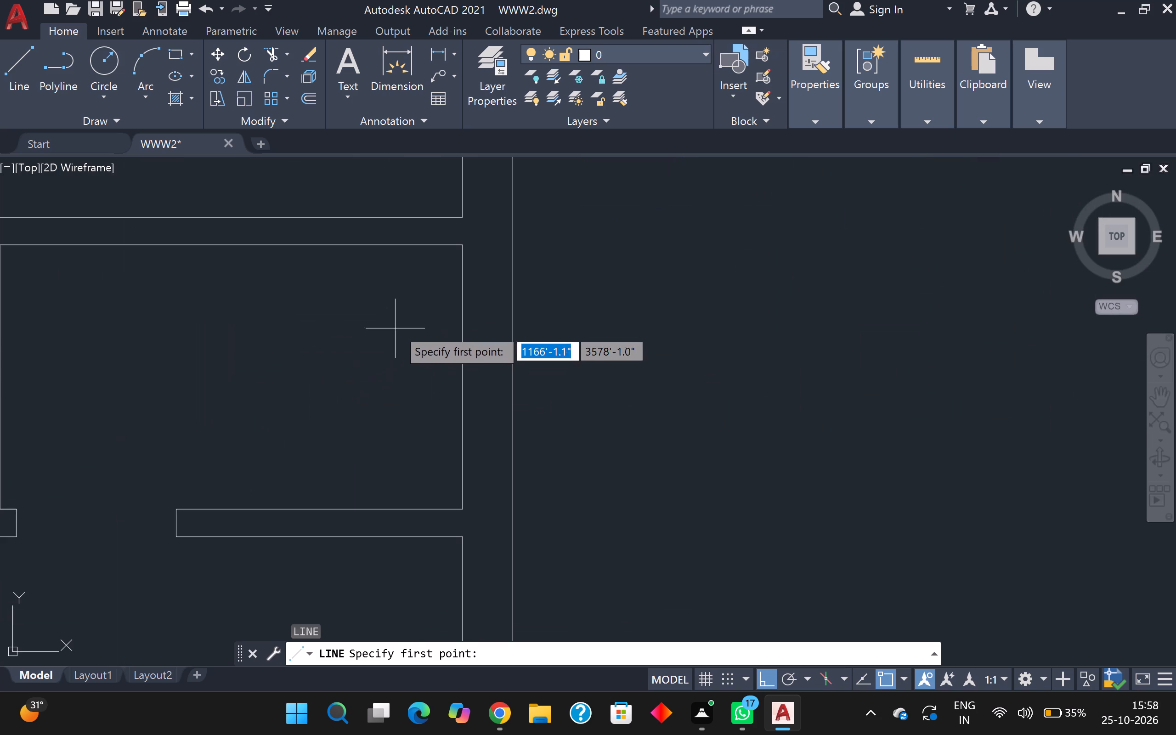
pyautogui.scroll(-6, 400, 322)
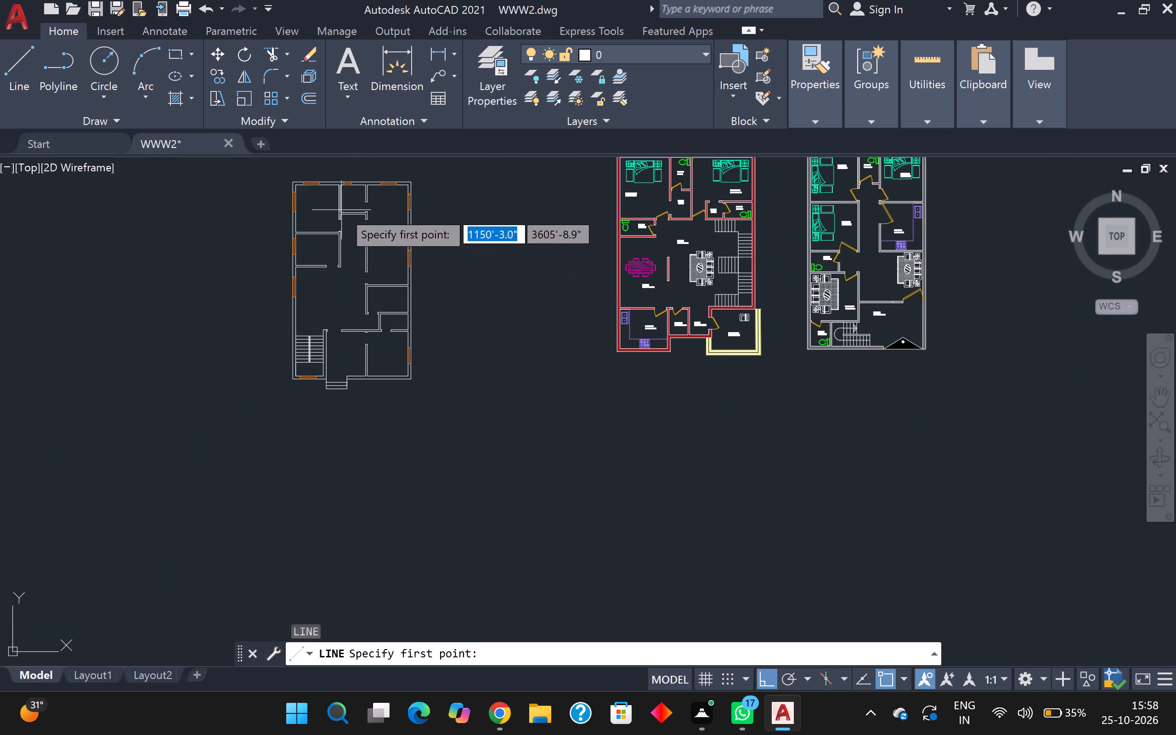
pyautogui.scroll(2, 402, 309)
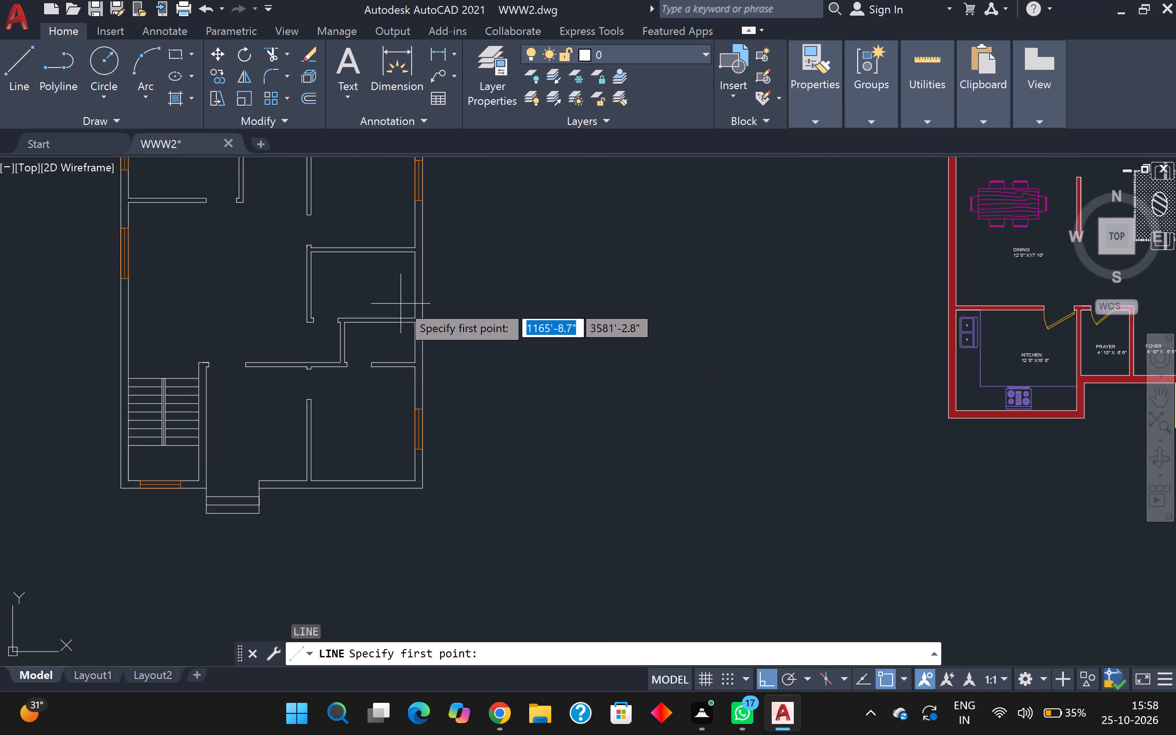
pyautogui.scroll(4, 417, 274)
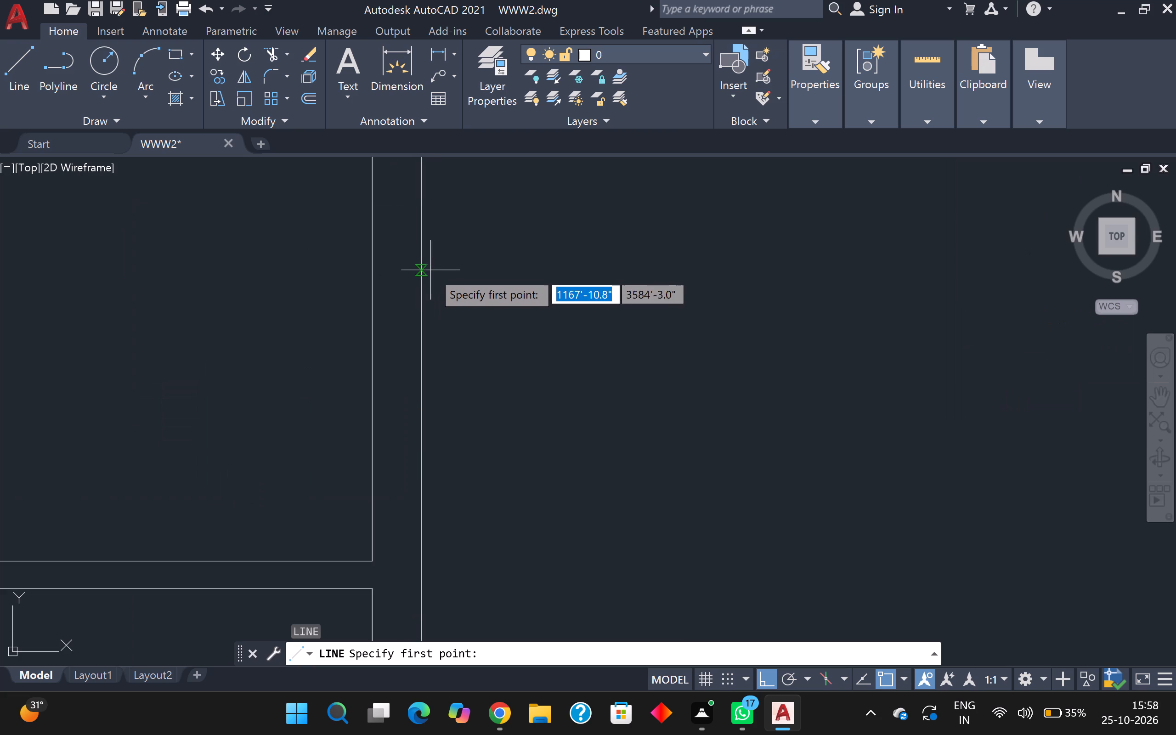
pyautogui.scroll(-2, 429, 271)
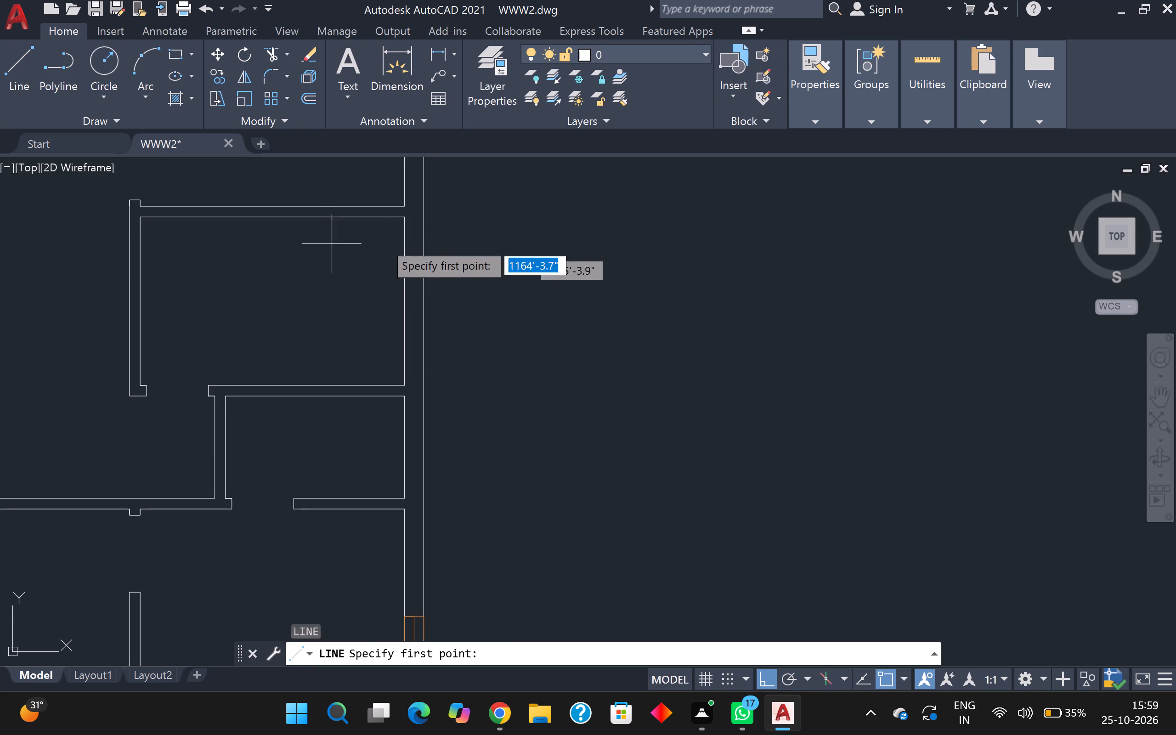
pyautogui.click(403, 256)
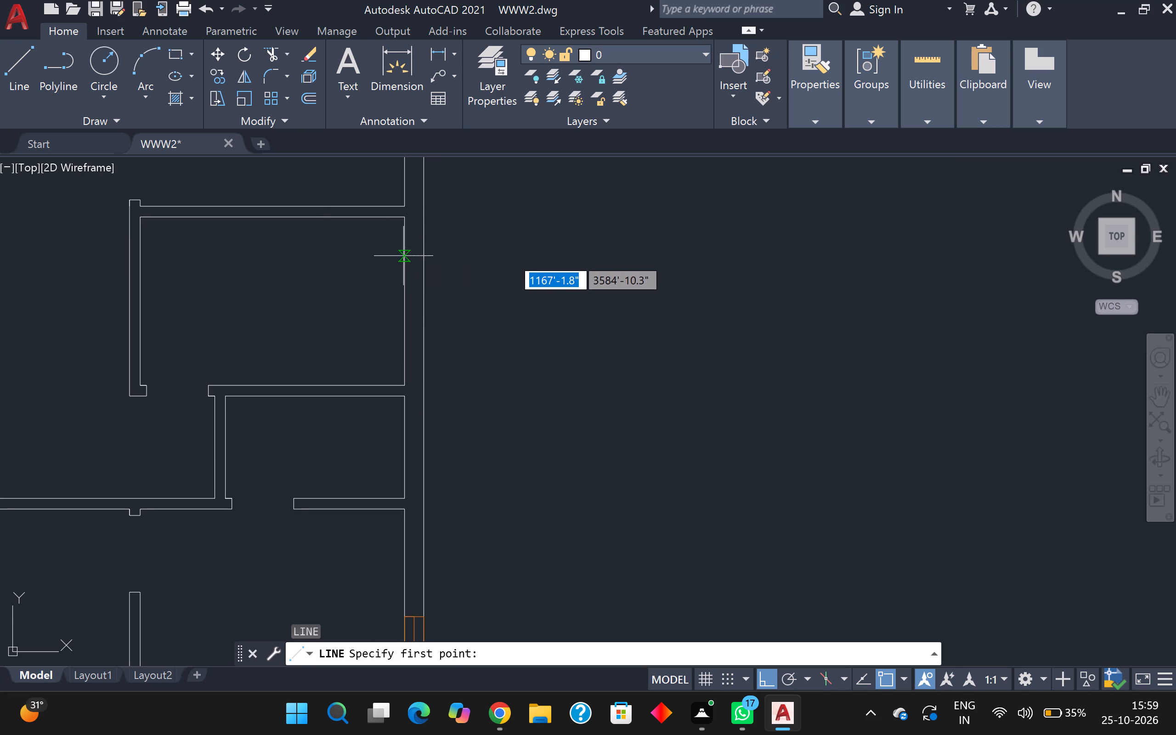
pyautogui.press('2')
pyautogui.press('Return')
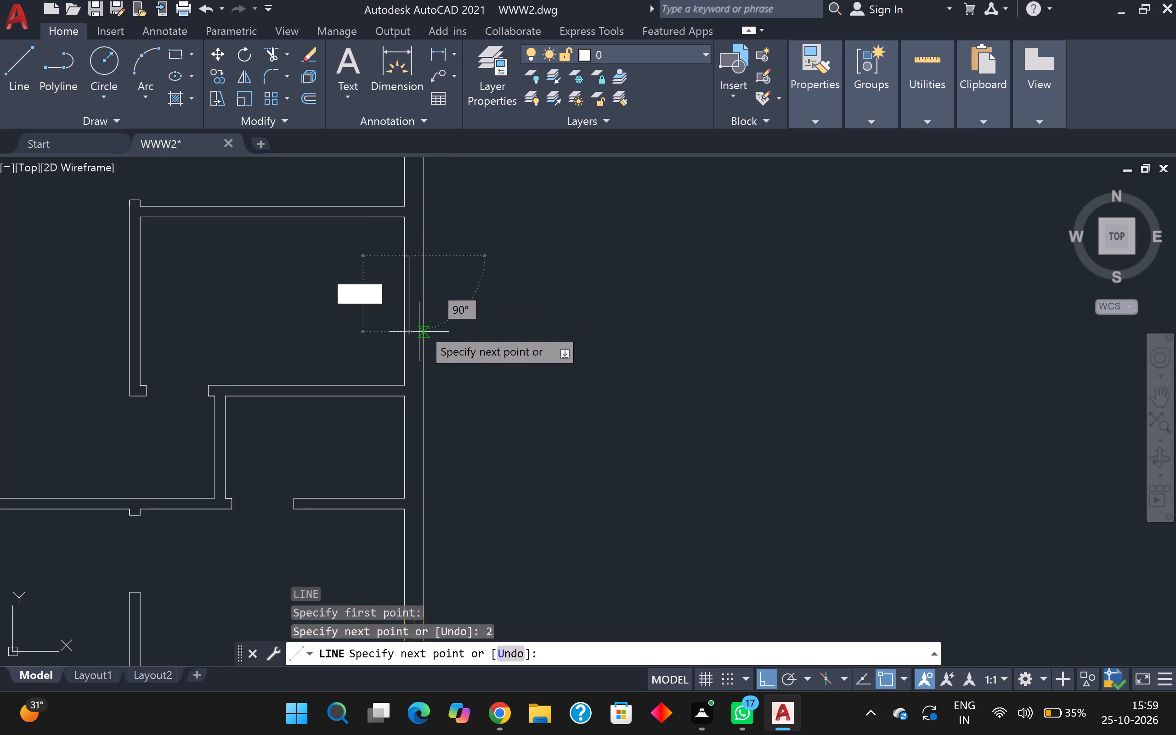
pyautogui.hotkey('ctrl', 'z')
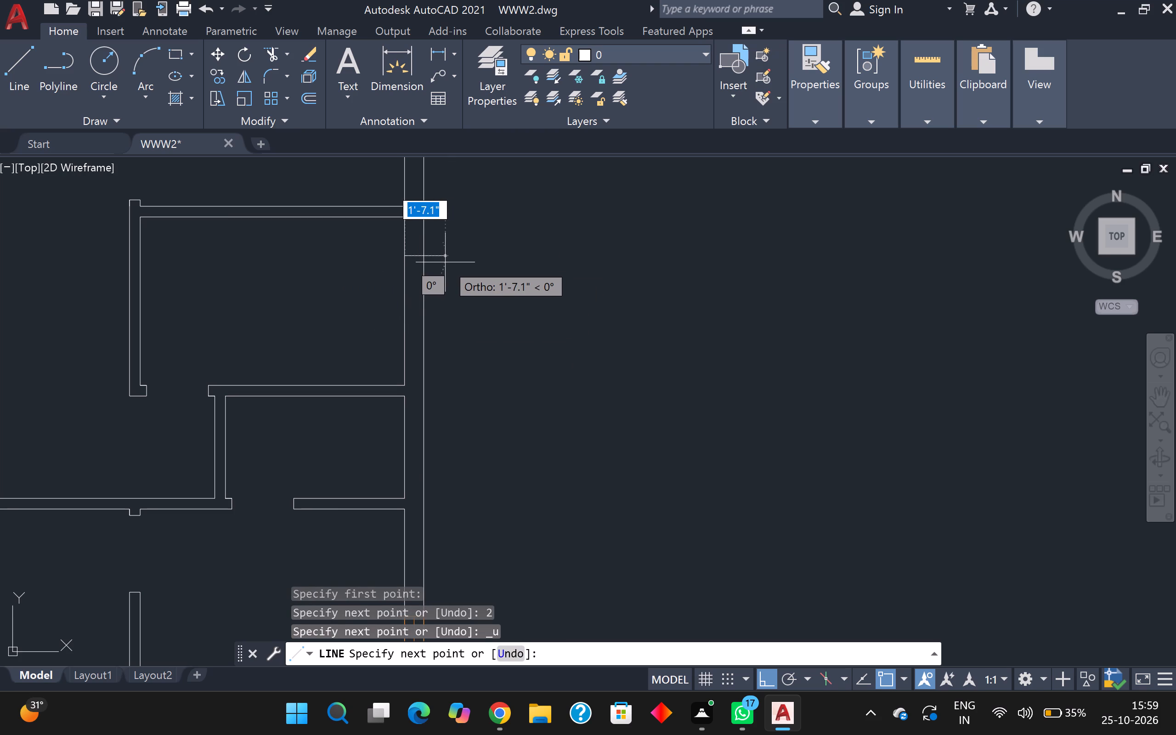
pyautogui.press('2')
pyautogui.press('BackSpace')
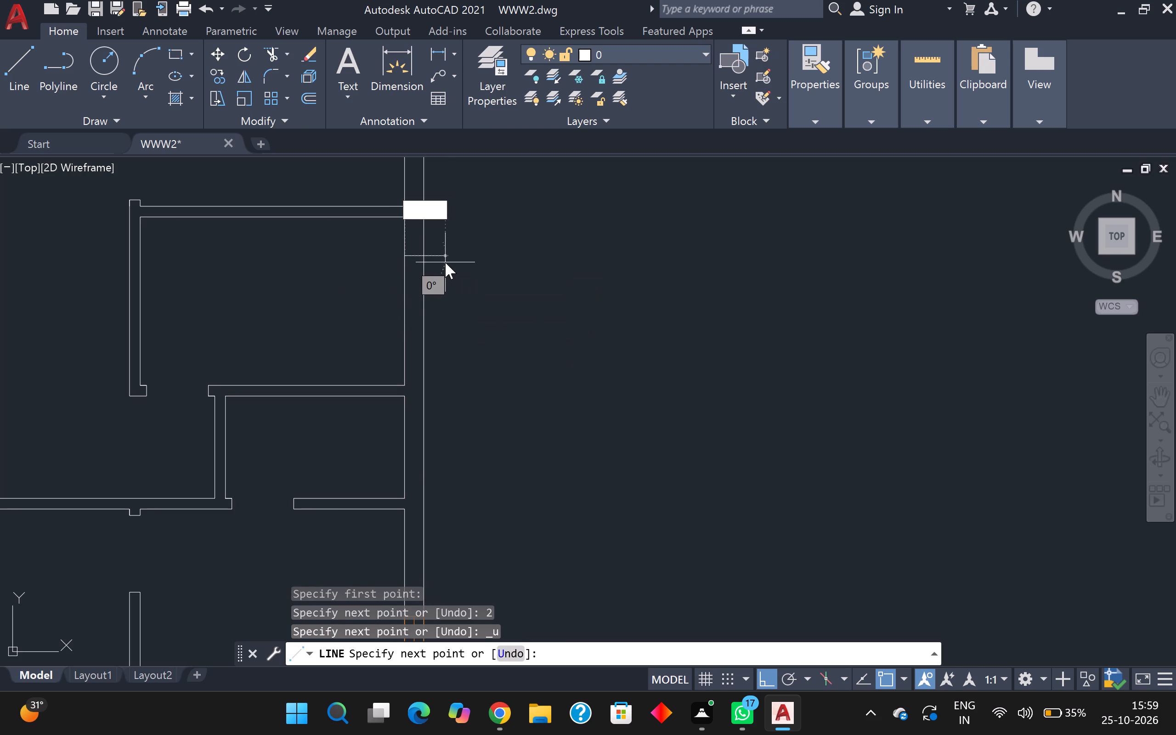
pyautogui.press('9')
pyautogui.press('Return')
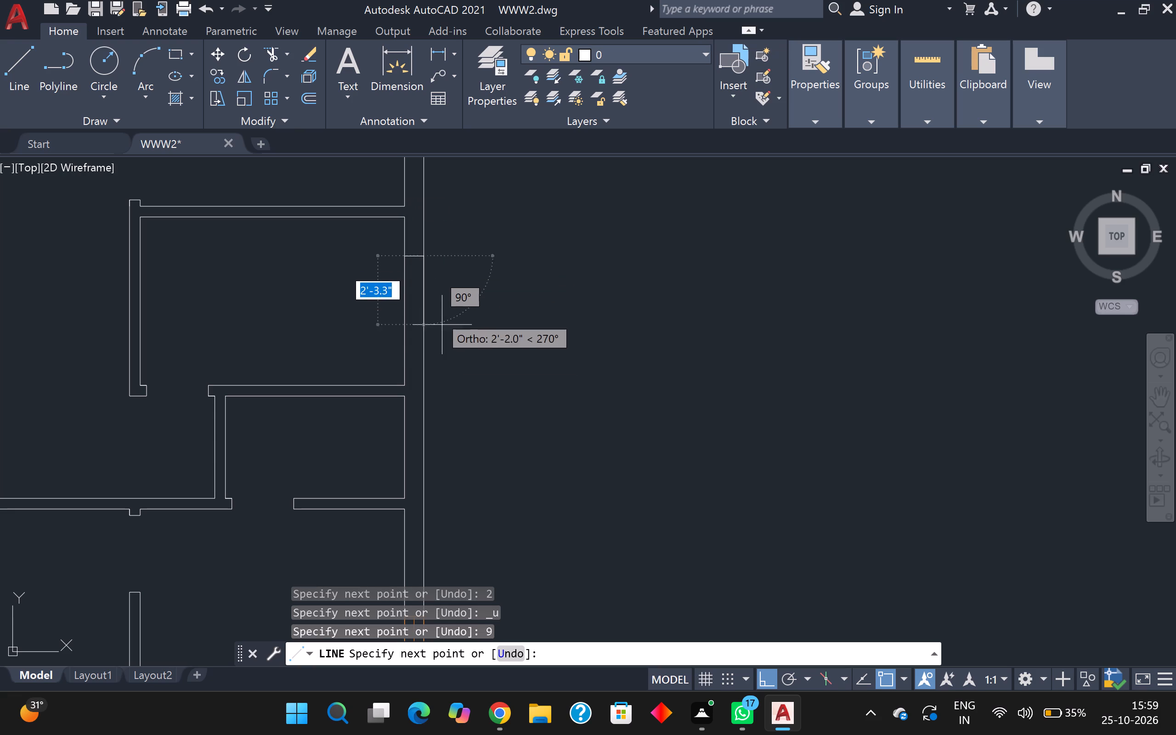
# Complete this 9" wide window outline on the right outer wall, making it 2' long downward and closing it at its starting corner.
pyautogui.press('2')
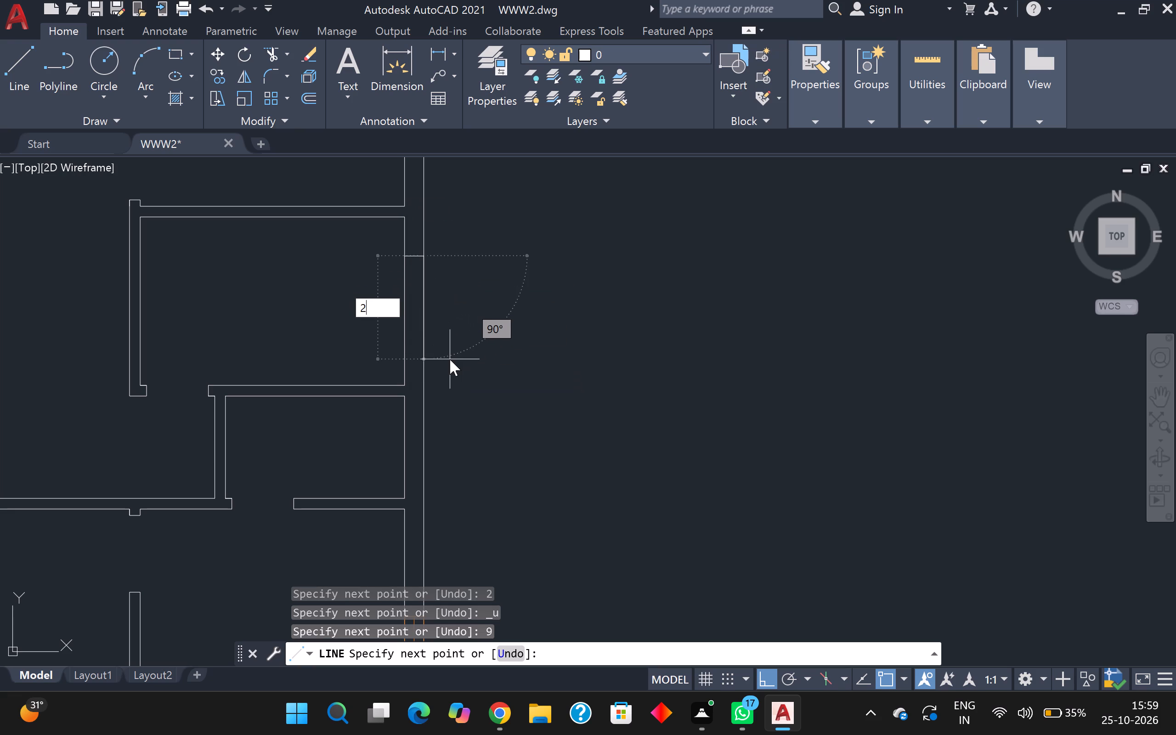
pyautogui.press("'")
pyautogui.press('Return')
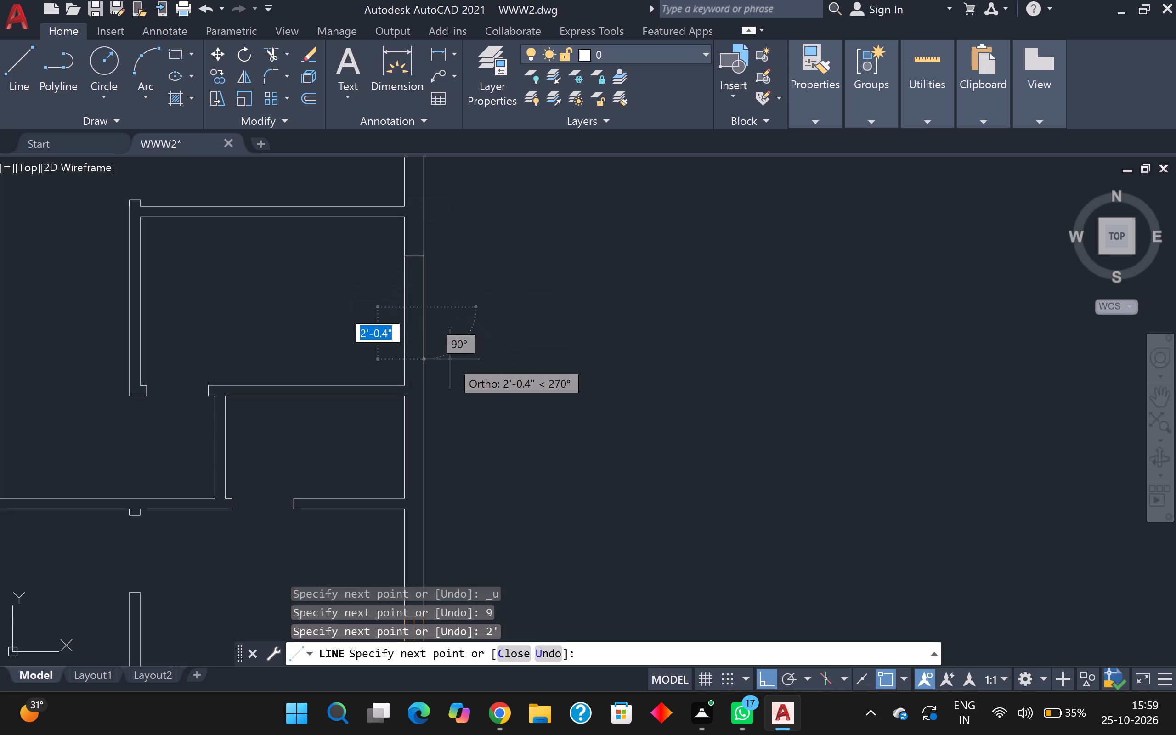
pyautogui.scroll(1, 197, 291)
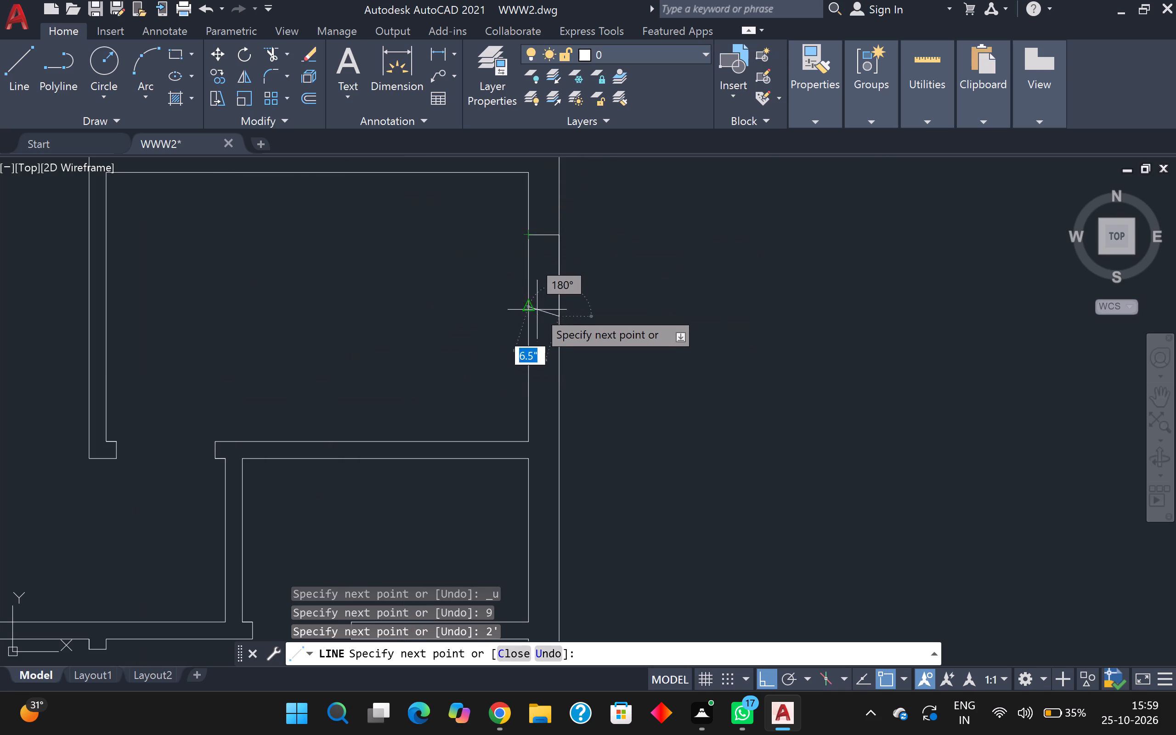
pyautogui.click(526, 317)
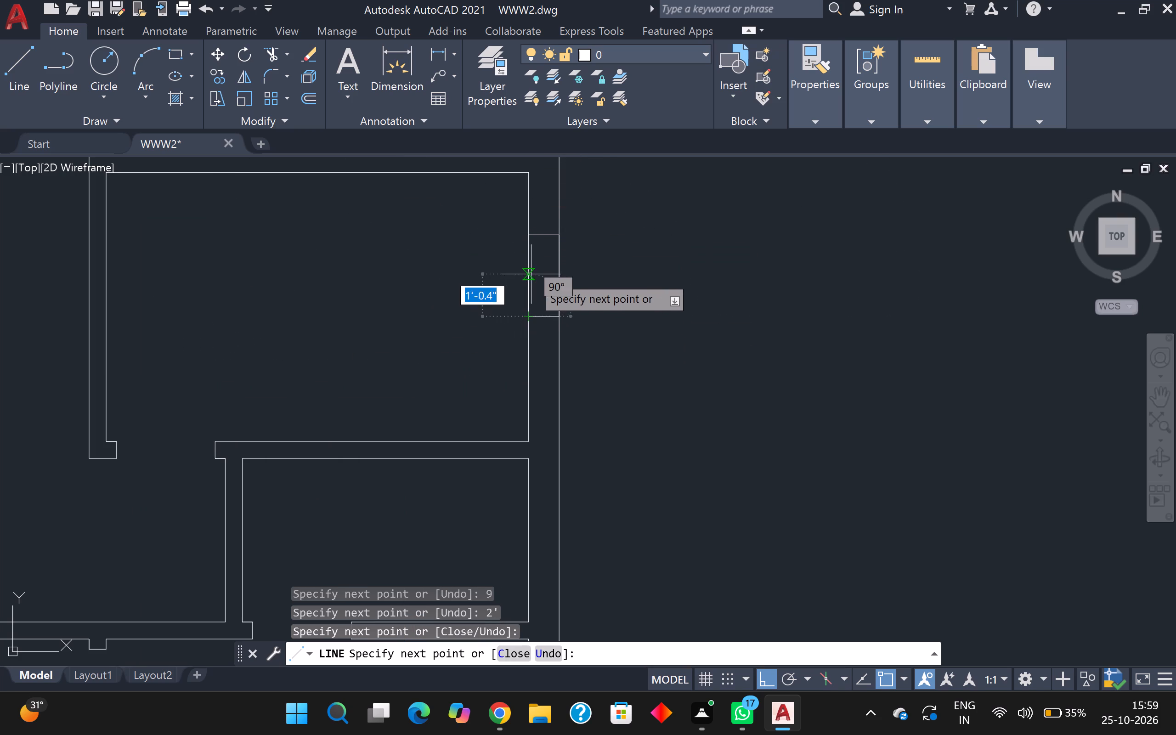
pyautogui.click(524, 234)
# Add the 2' window's vertical centre line between the midpoints of its two short ends.
pyautogui.click(542, 234)
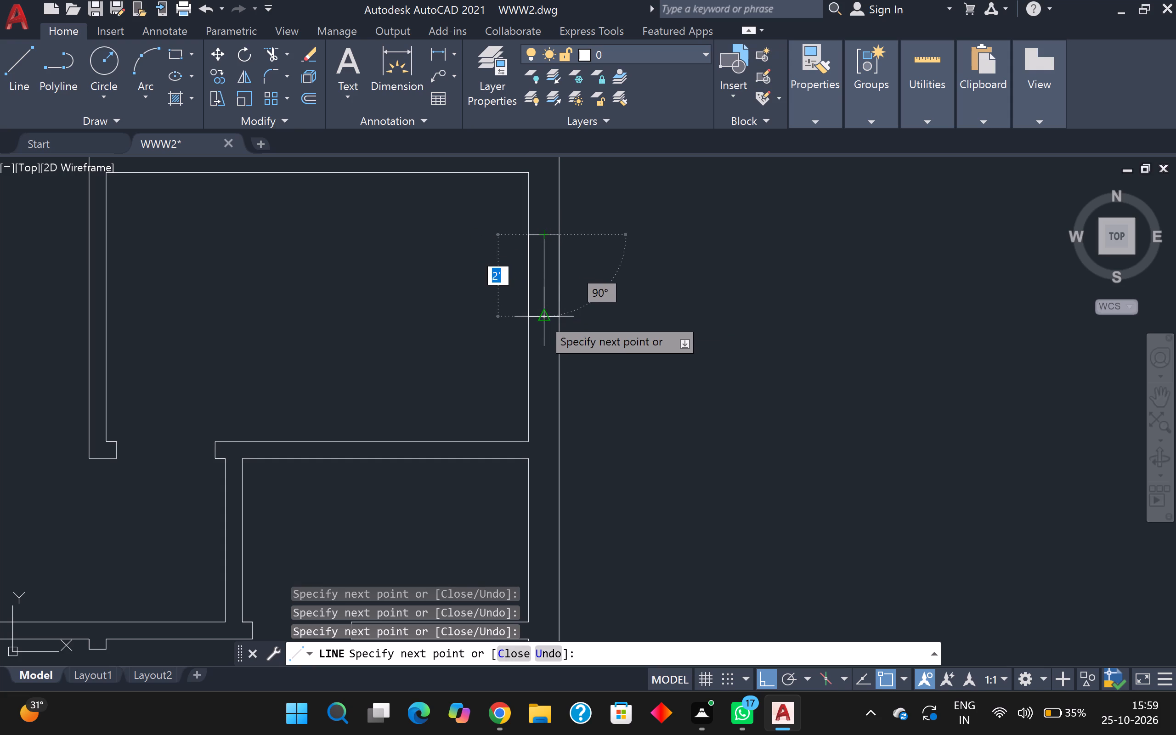
pyautogui.click(541, 317)
pyautogui.scroll(-2, 542, 317)
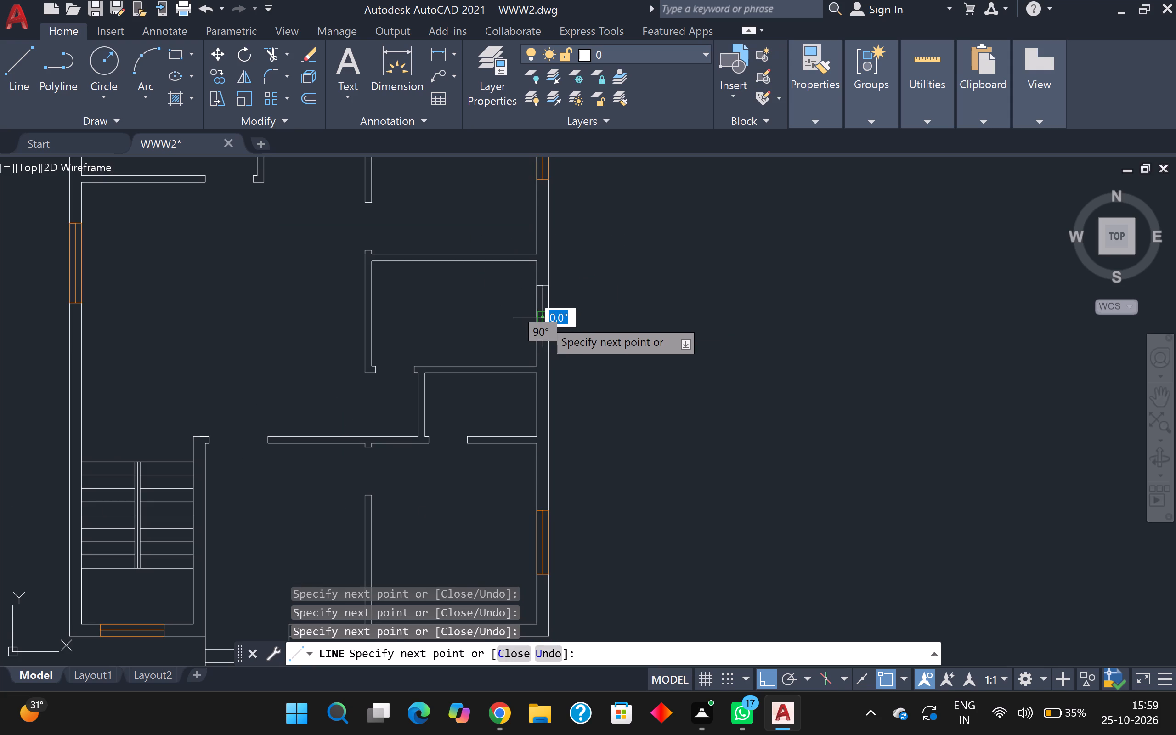
pyautogui.press('Escape')
# Draw a 9" line across the right outer wall in the small room directly below, as the top end of another window.
pyautogui.moveTo(595, 320); pyautogui.dragTo(691, 424, button='middle')
pyautogui.scroll(-2, 689, 397)
pyautogui.scroll(3, 686, 523)
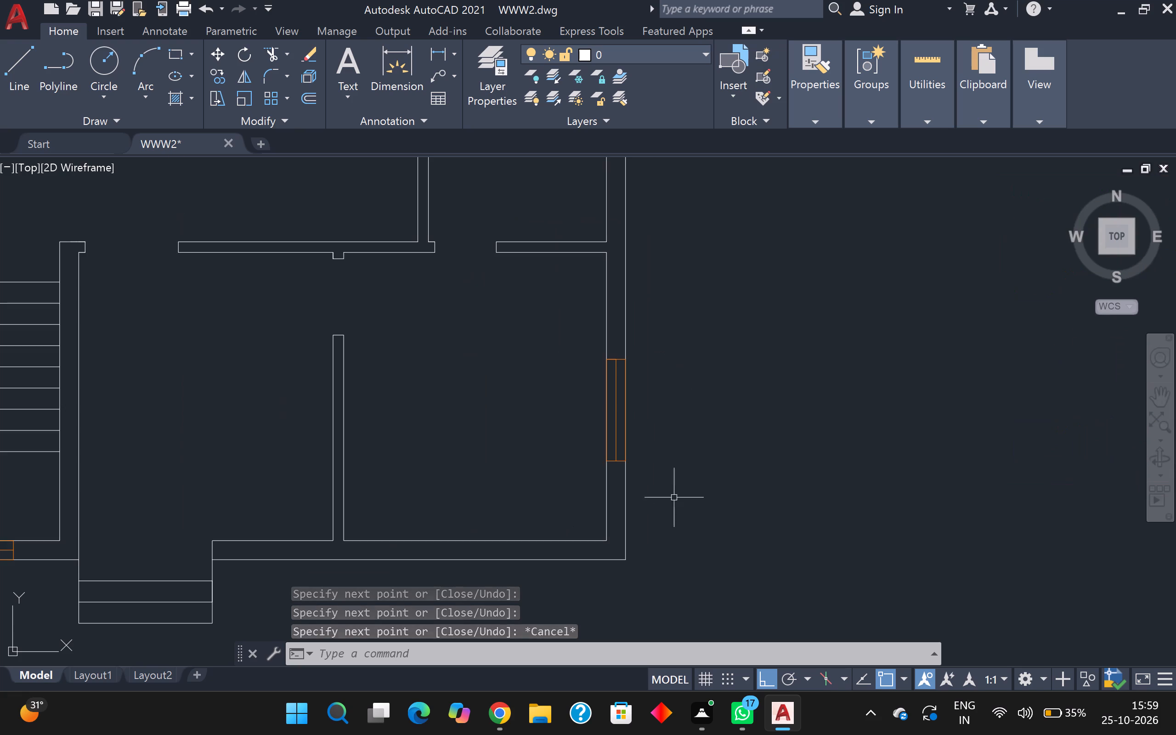
pyautogui.moveTo(641, 336); pyautogui.dragTo(570, 487, button='middle')
pyautogui.scroll(-1, 638, 348)
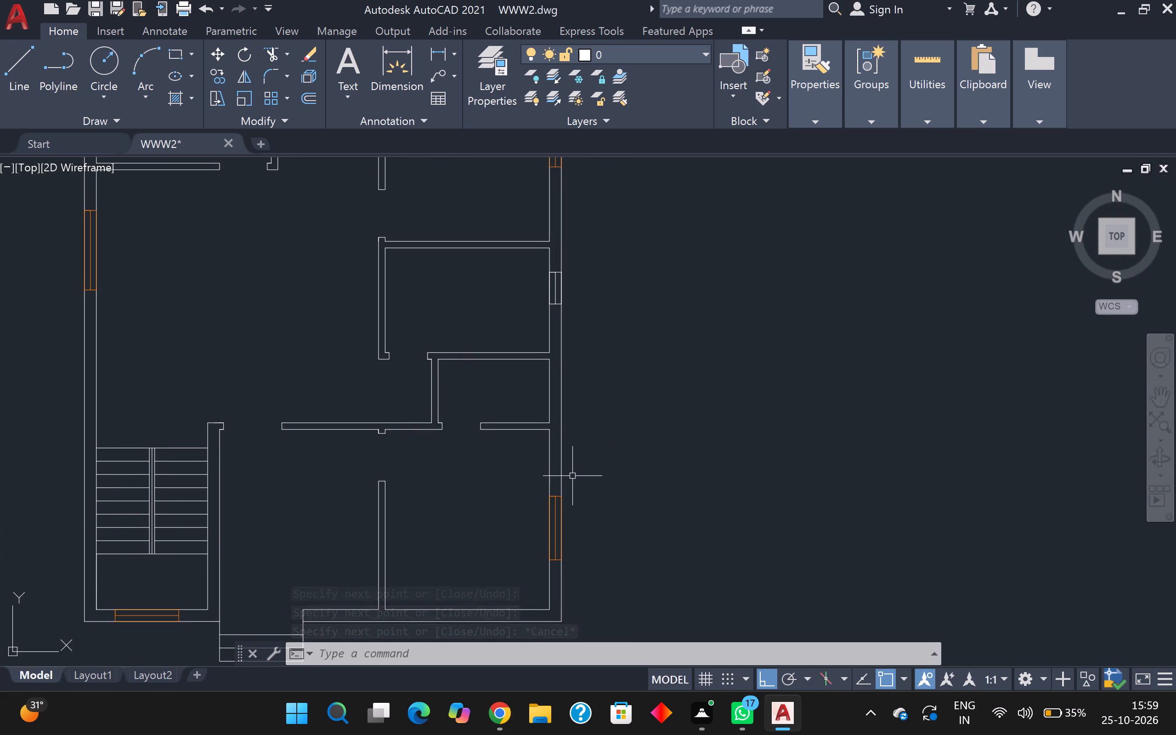
pyautogui.press('l')
pyautogui.press('Return')
pyautogui.scroll(1, 546, 418)
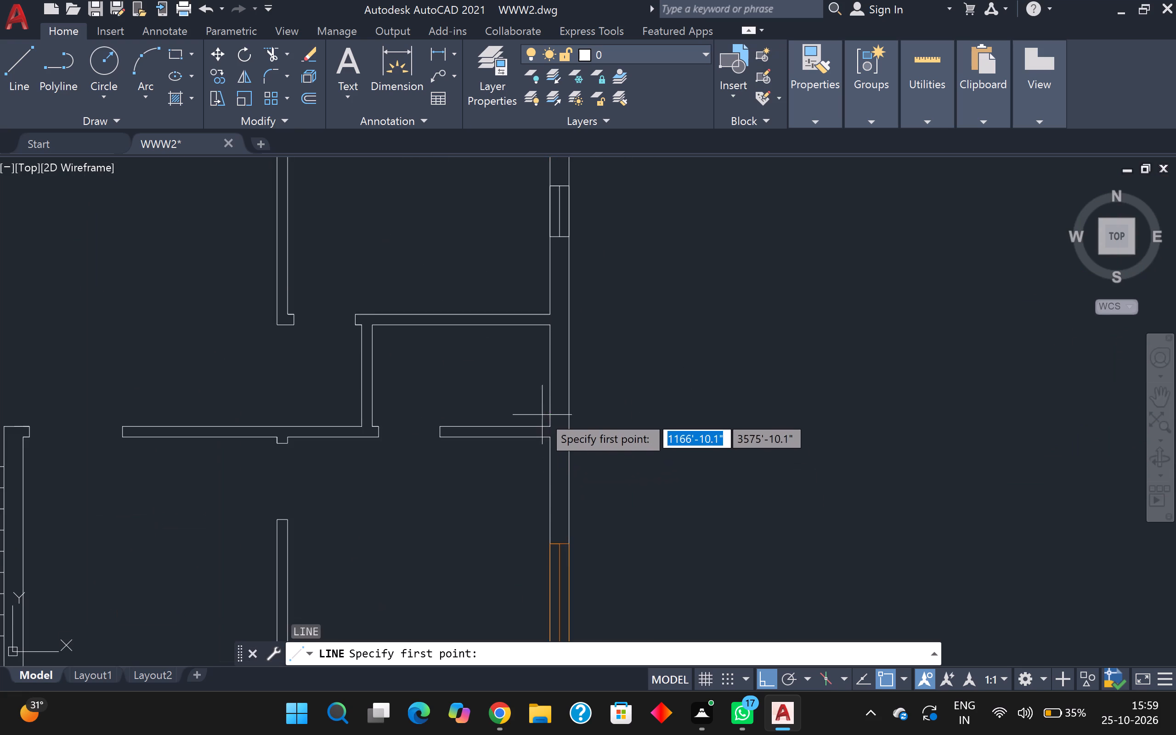
pyautogui.scroll(1, 541, 401)
pyautogui.scroll(-1, 541, 380)
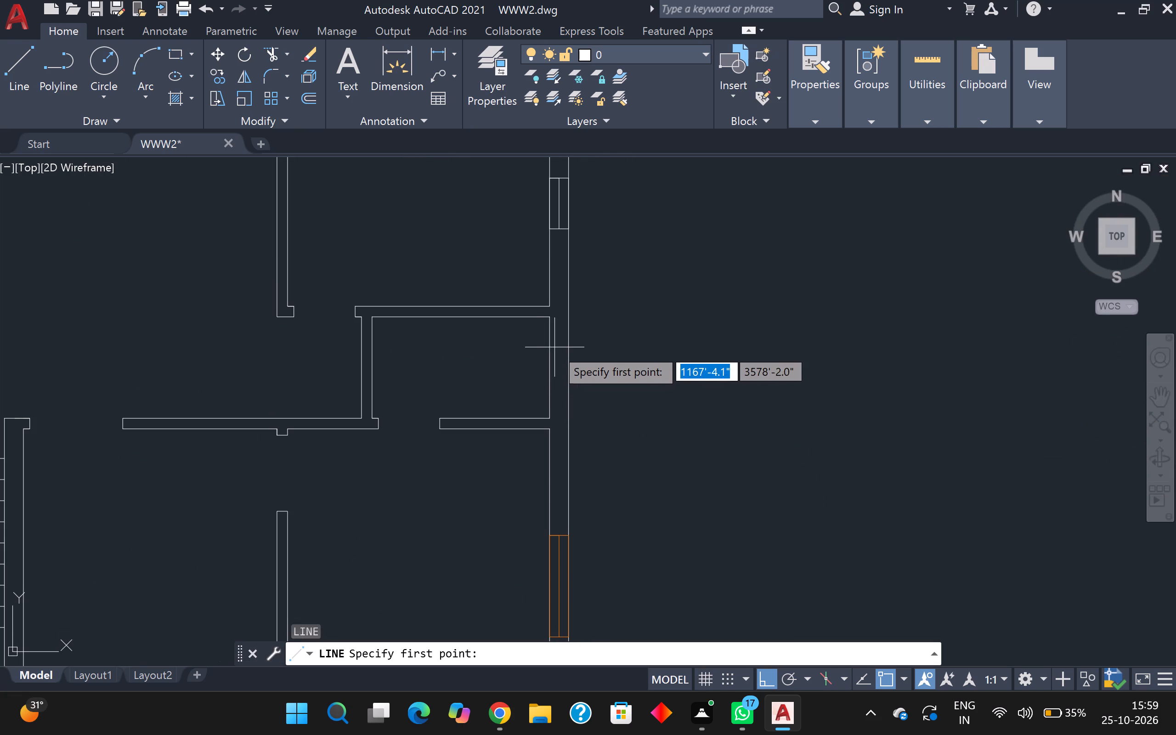
pyautogui.click(549, 345)
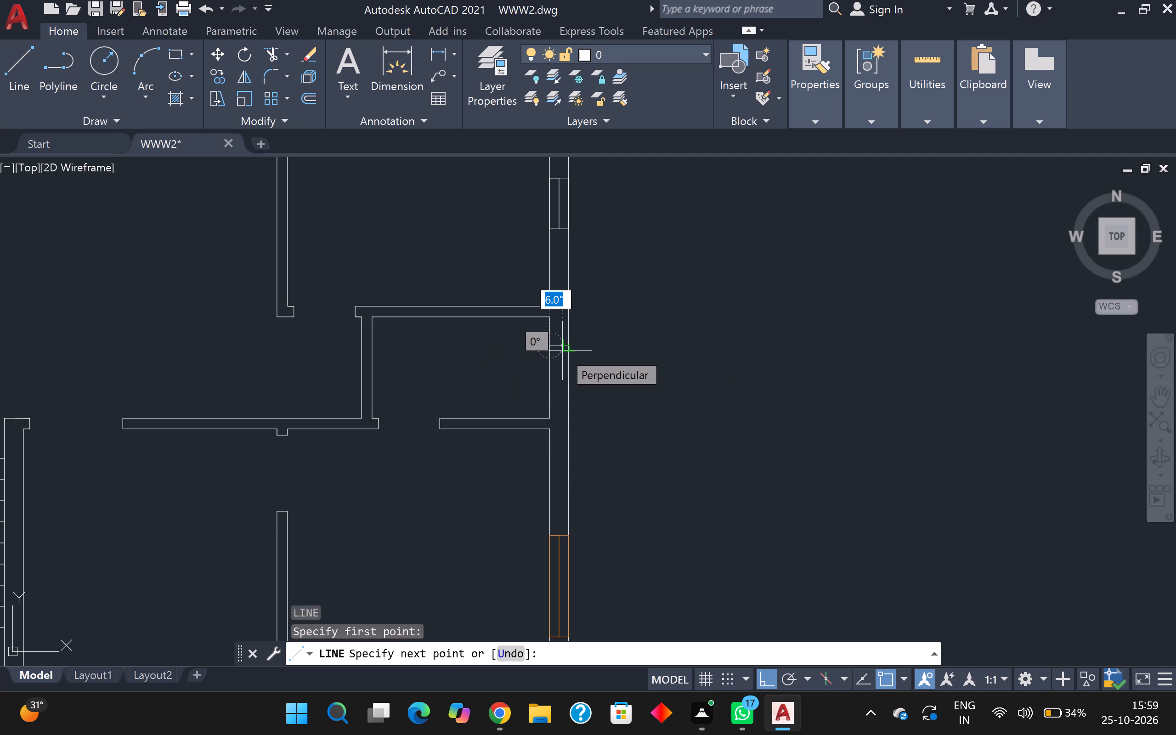
pyautogui.press('9')
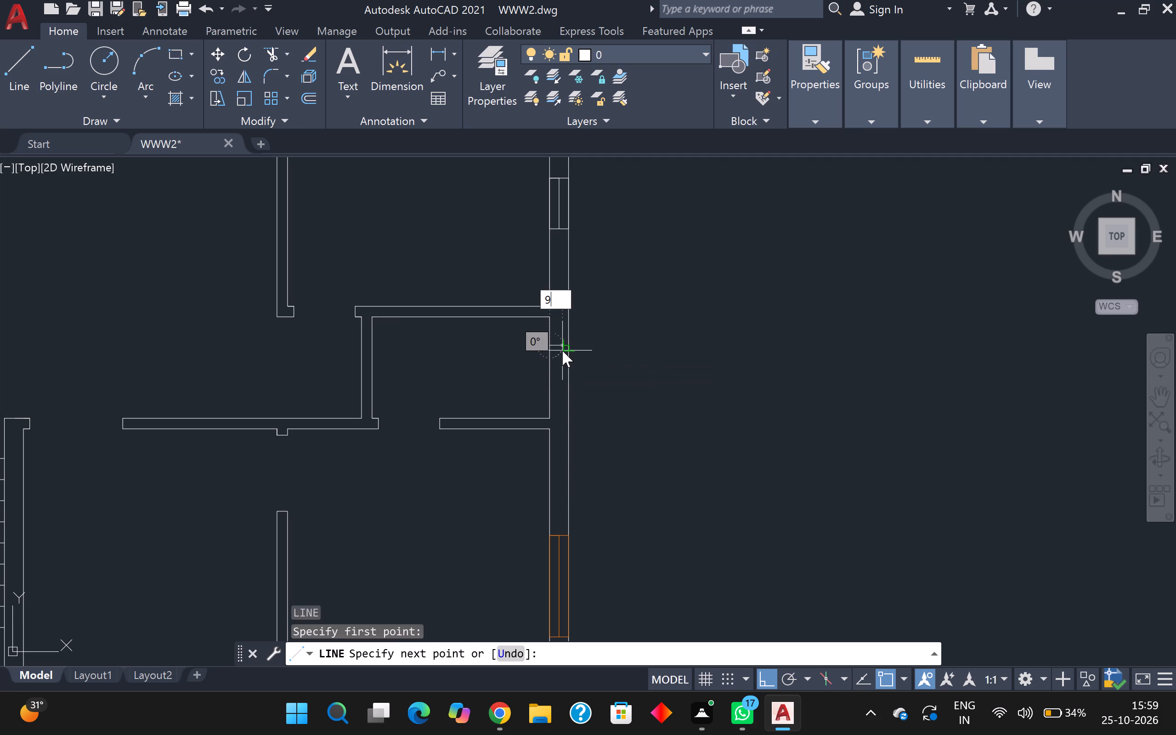
pyautogui.press('Return')
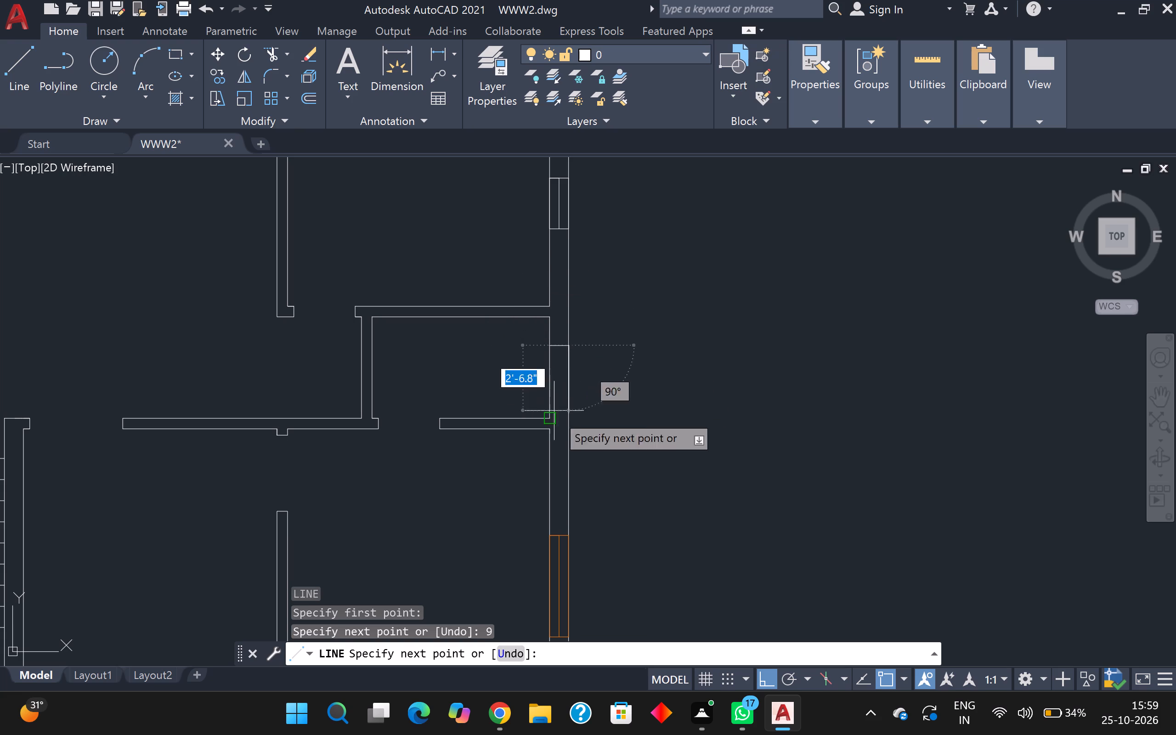
# Complete the small room's window outline with a 2' length downward and a 9" bottom end, closing it at its starting corner.
pyautogui.press('2')
pyautogui.press('Return')
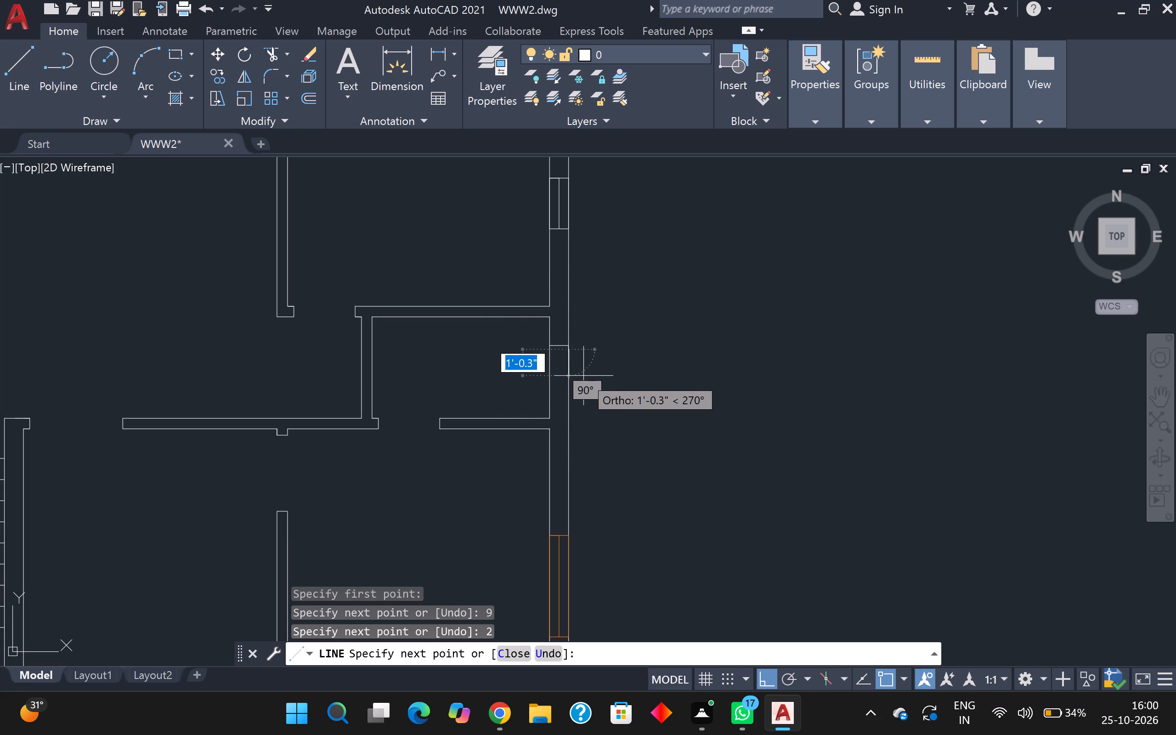
pyautogui.hotkey('ctrl', 'z')
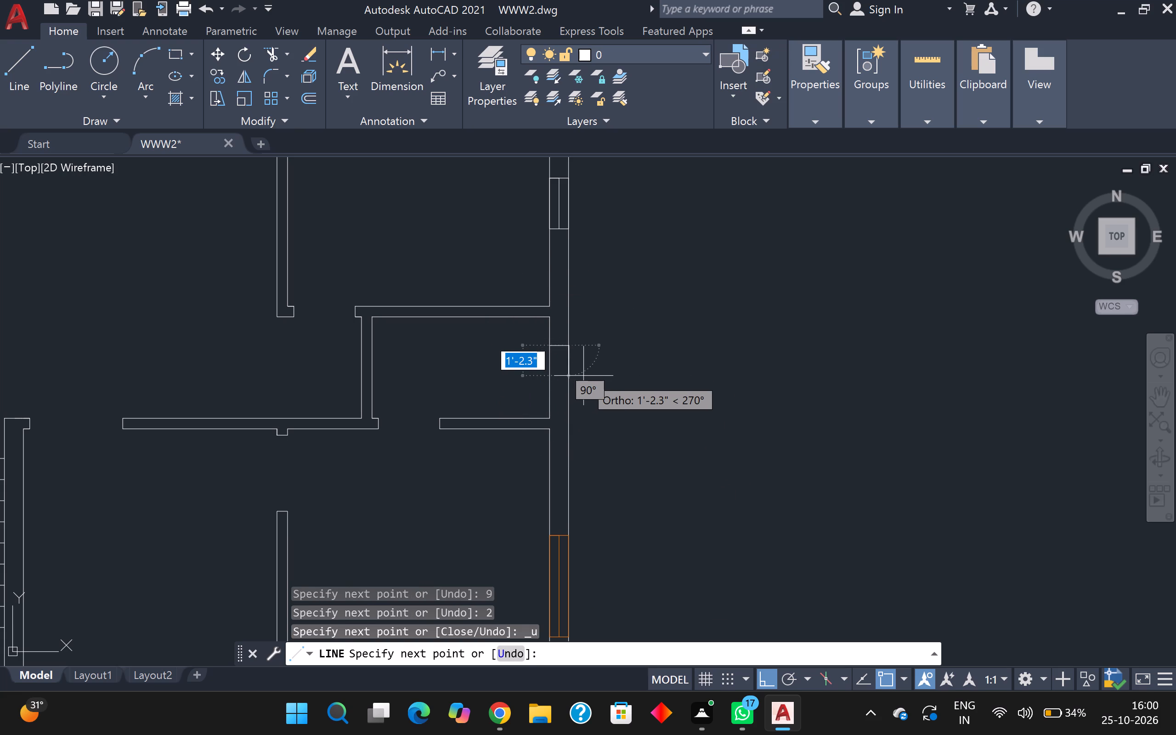
pyautogui.scroll(1, 583, 368)
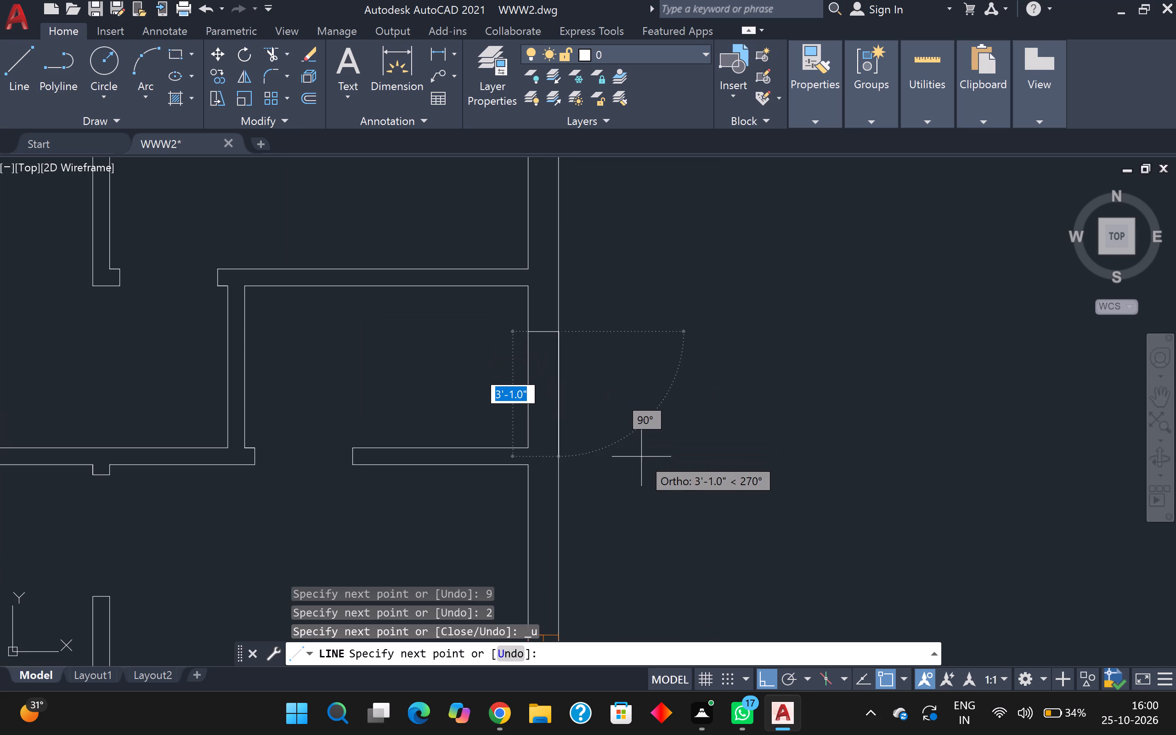
pyautogui.press('2')
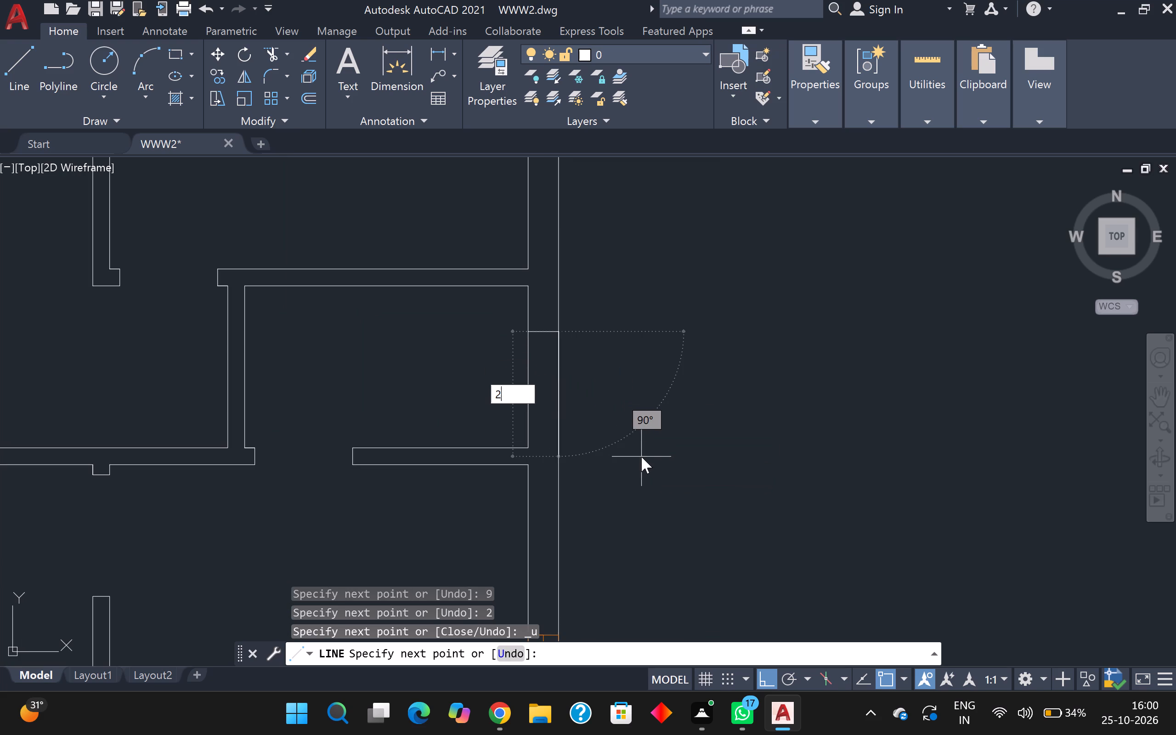
pyautogui.press("'")
pyautogui.press('Return')
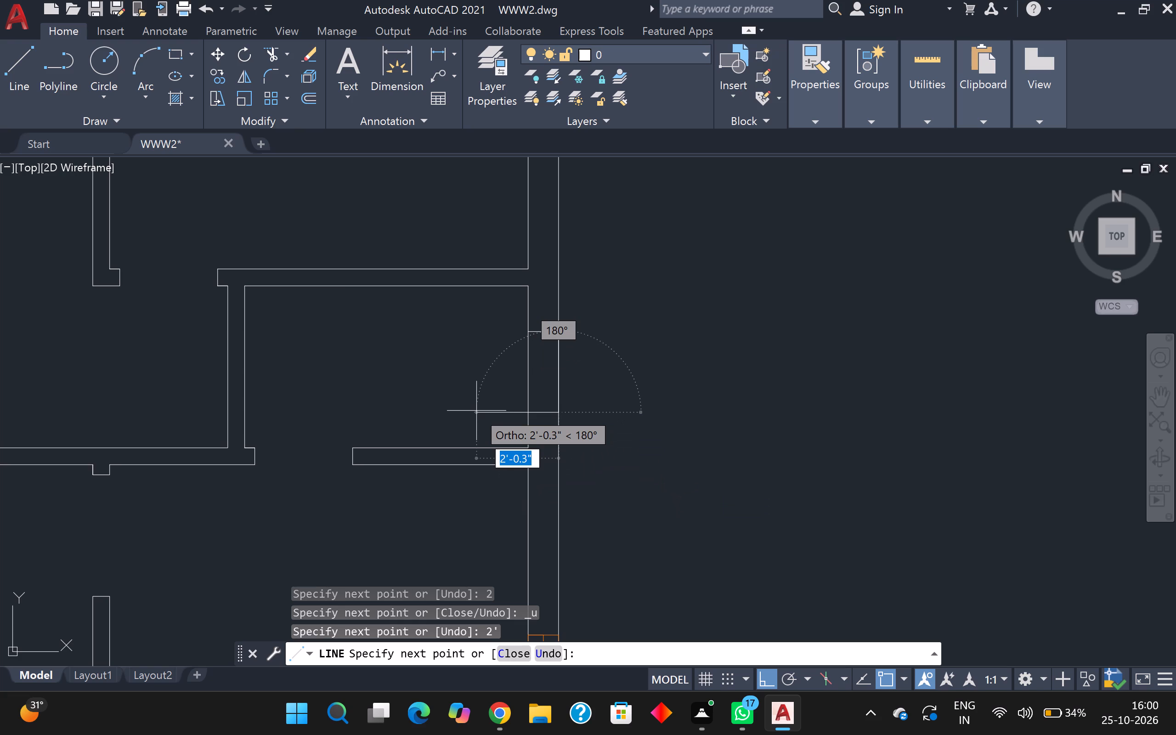
pyautogui.press('9')
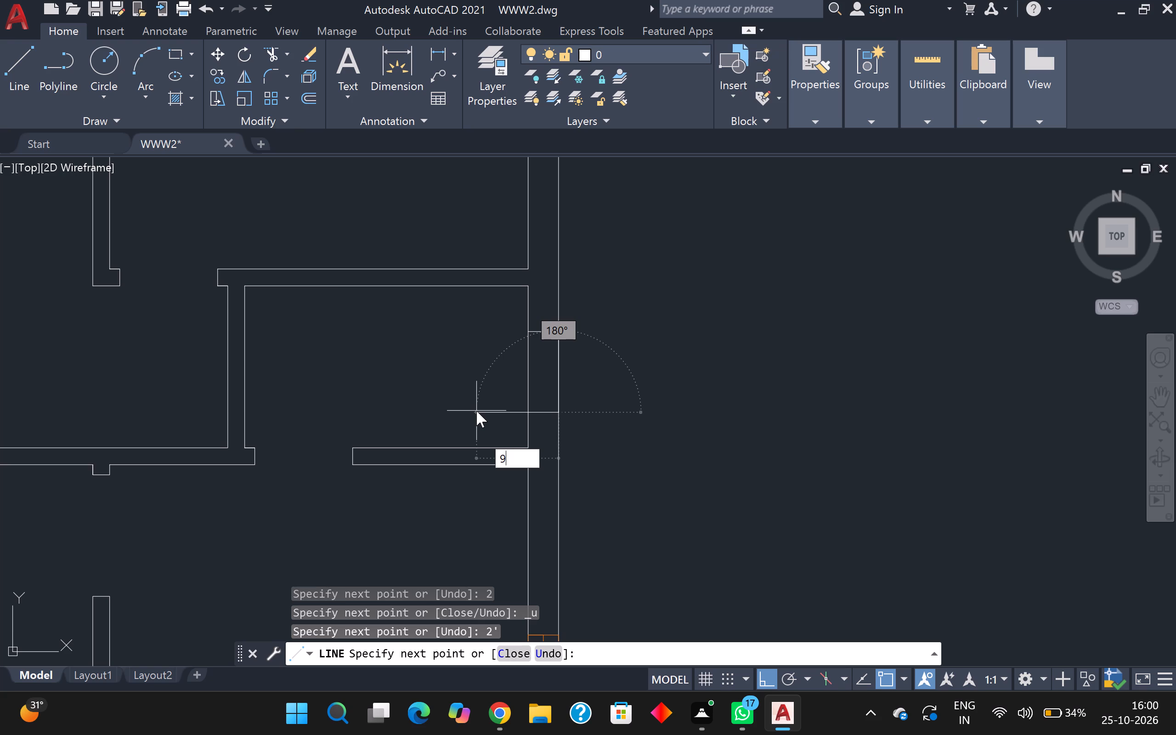
pyautogui.press('Return')
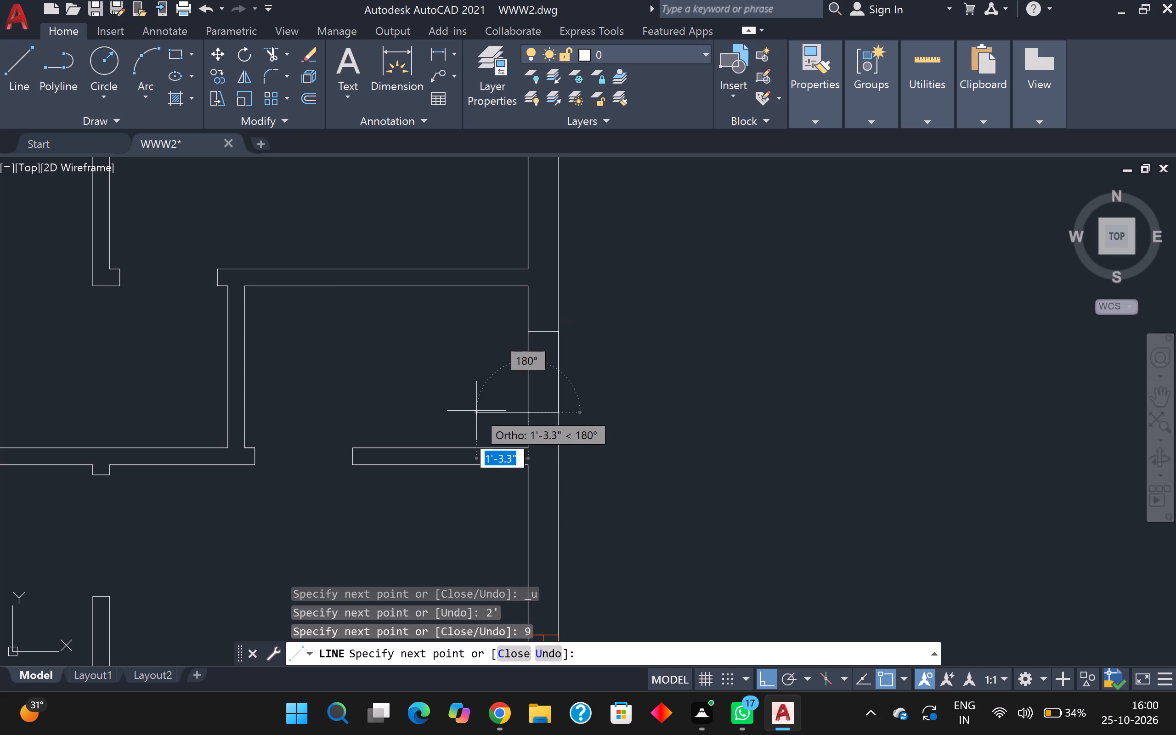
pyautogui.click(525, 333)
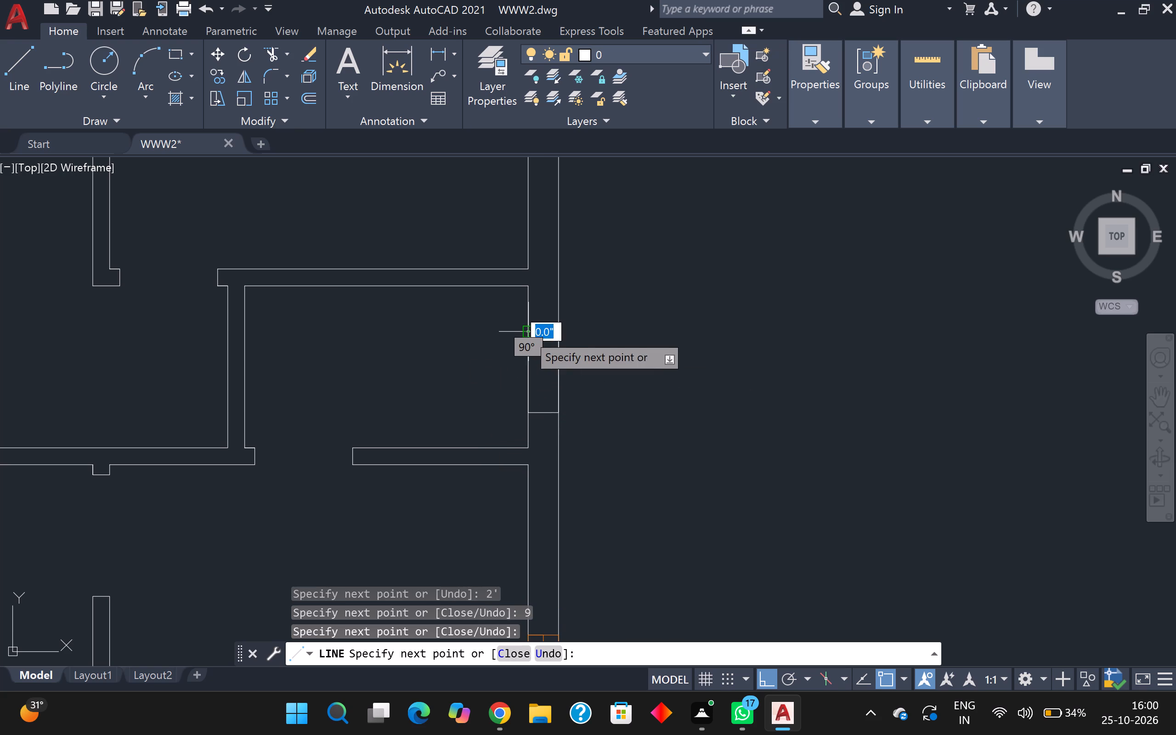
# Add the small room window's vertical centre line between the midpoints of its top and bottom ends.
pyautogui.click(545, 331)
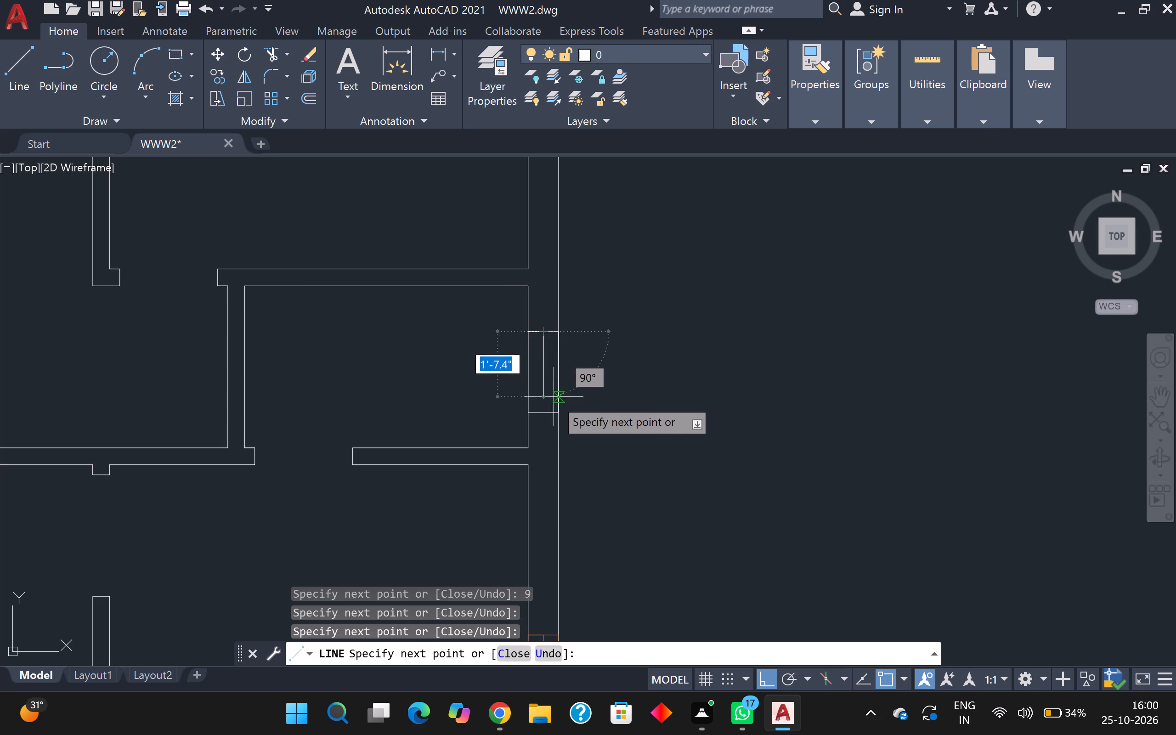
pyautogui.click(544, 408)
pyautogui.scroll(-2, 544, 408)
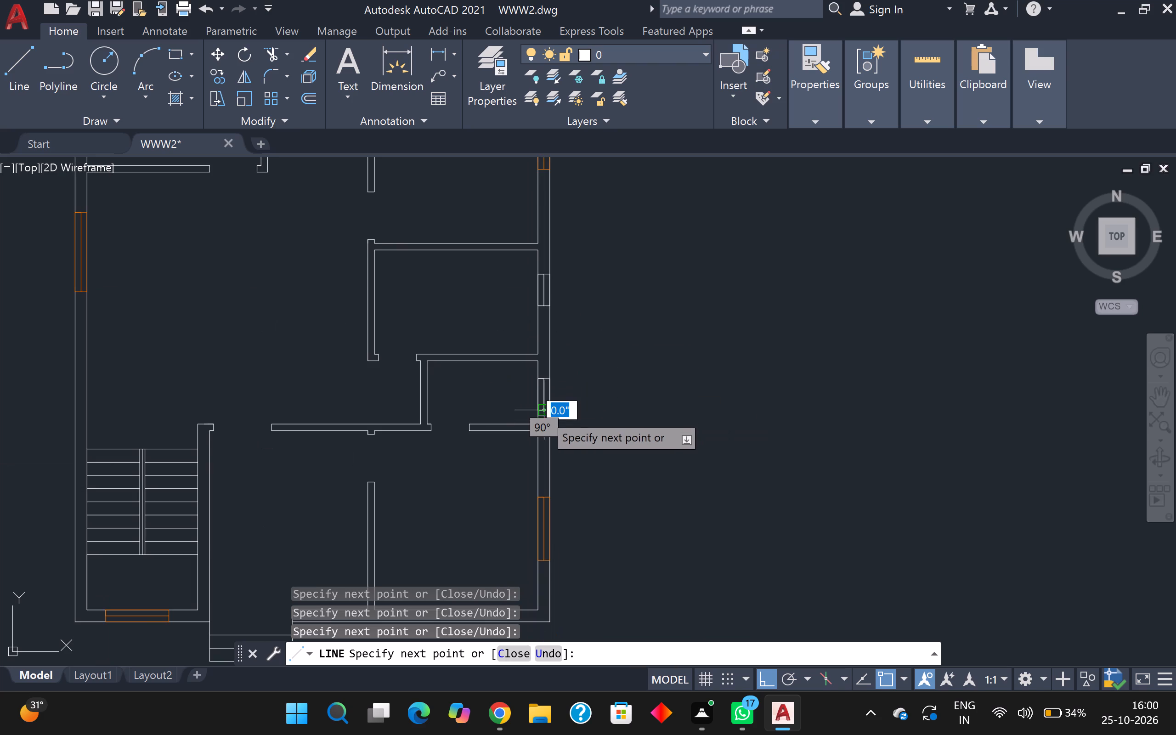
# Draw a closed window outline 2' long and 9" deep in the bottom outer wall, just right of the entrance steps.
pyautogui.press('Escape')
pyautogui.moveTo(596, 358); pyautogui.dragTo(642, 514, button='middle')
pyautogui.scroll(-1, 631, 454)
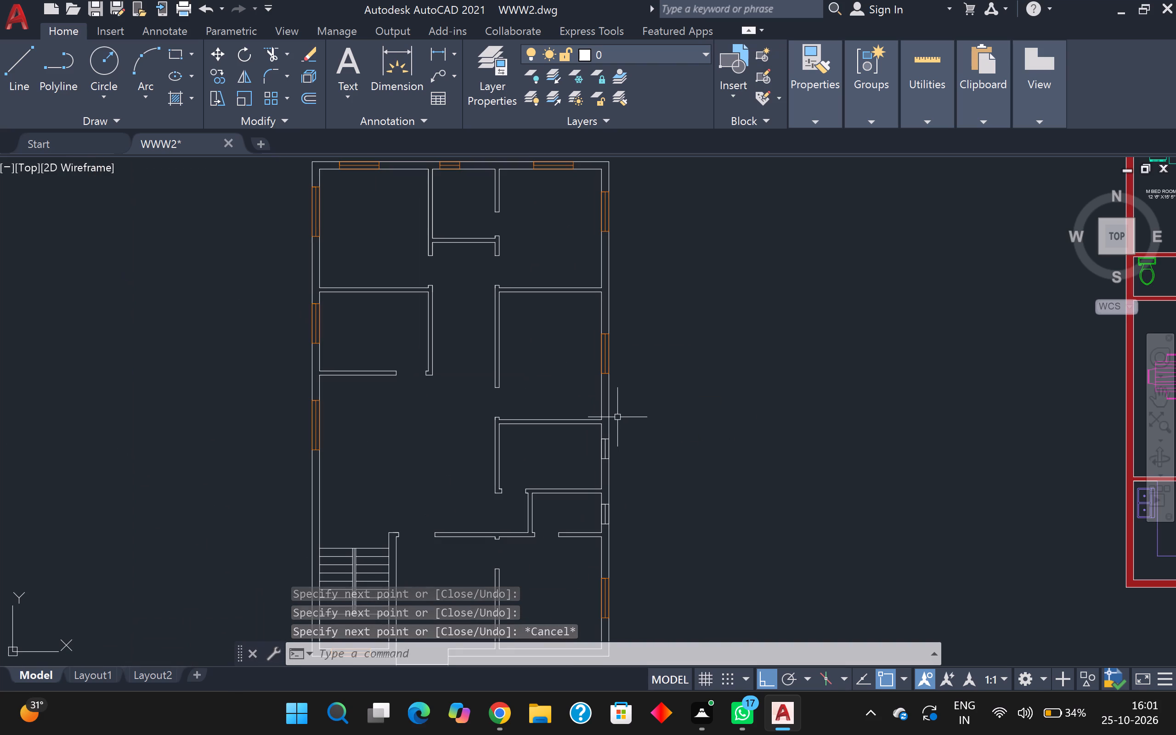
pyautogui.scroll(-1, 613, 416)
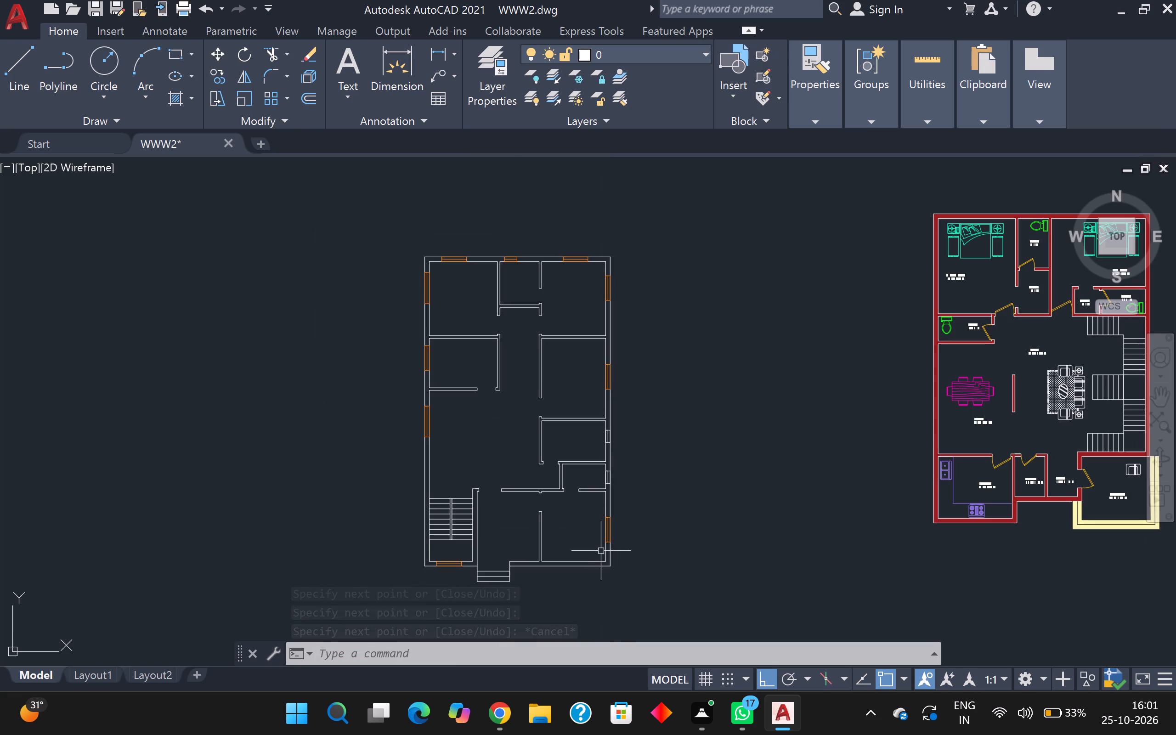
pyautogui.scroll(1, 588, 564)
pyautogui.scroll(1, 583, 514)
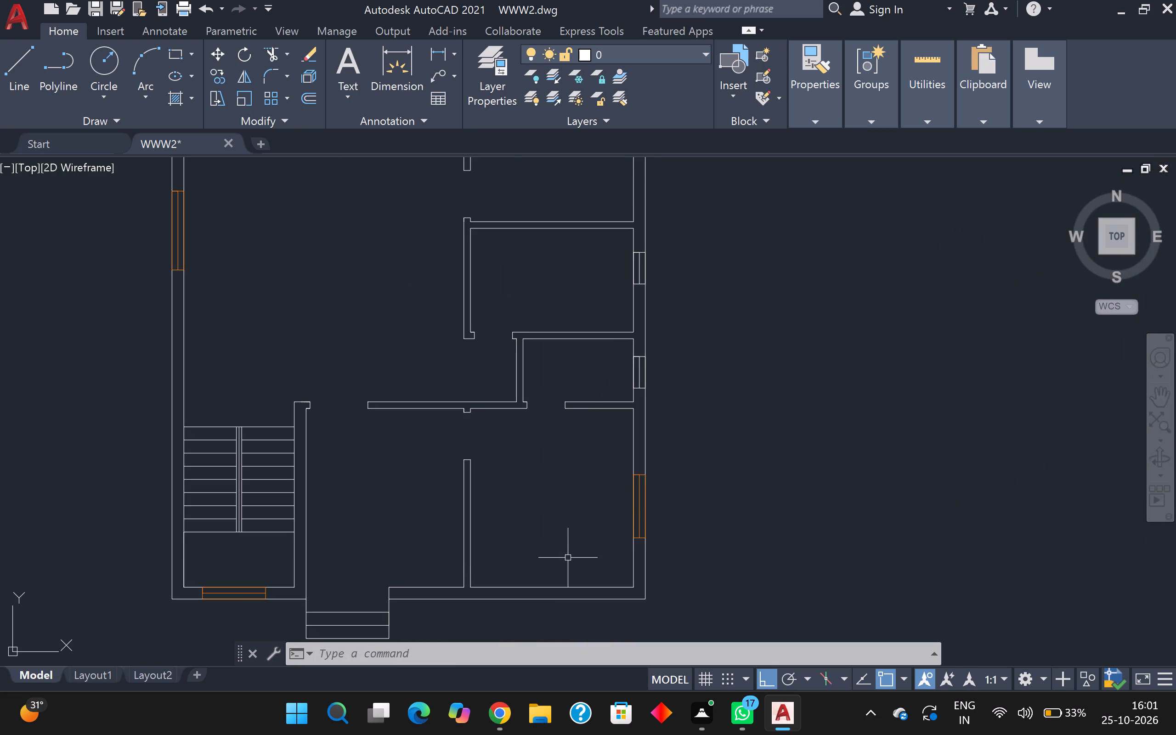
pyautogui.moveTo(568, 558); pyautogui.dragTo(576, 349, button='middle')
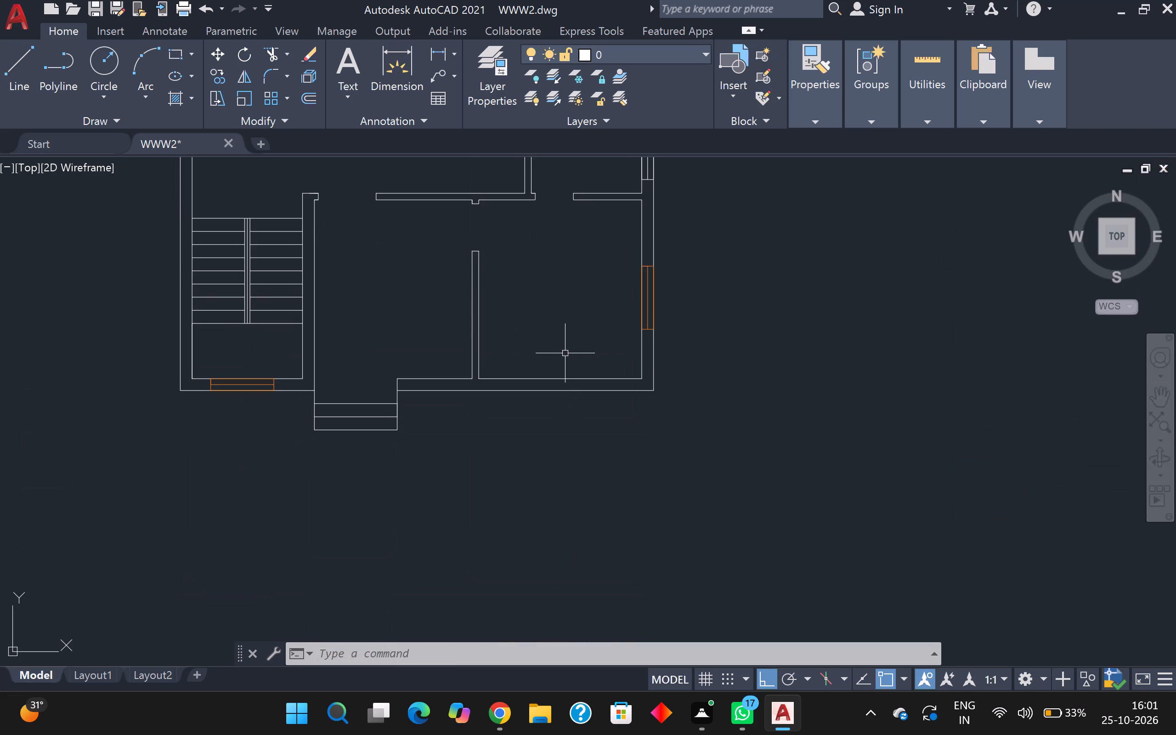
pyautogui.press('l')
pyautogui.press('Return')
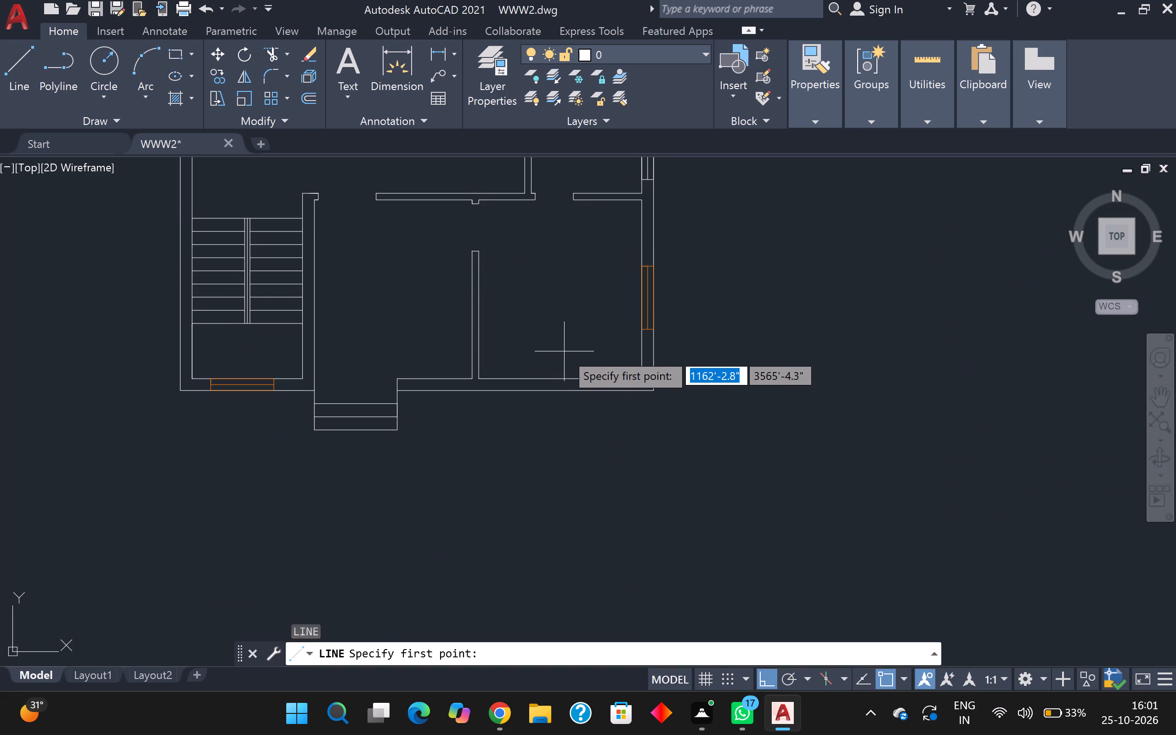
pyautogui.scroll(2, 420, 384)
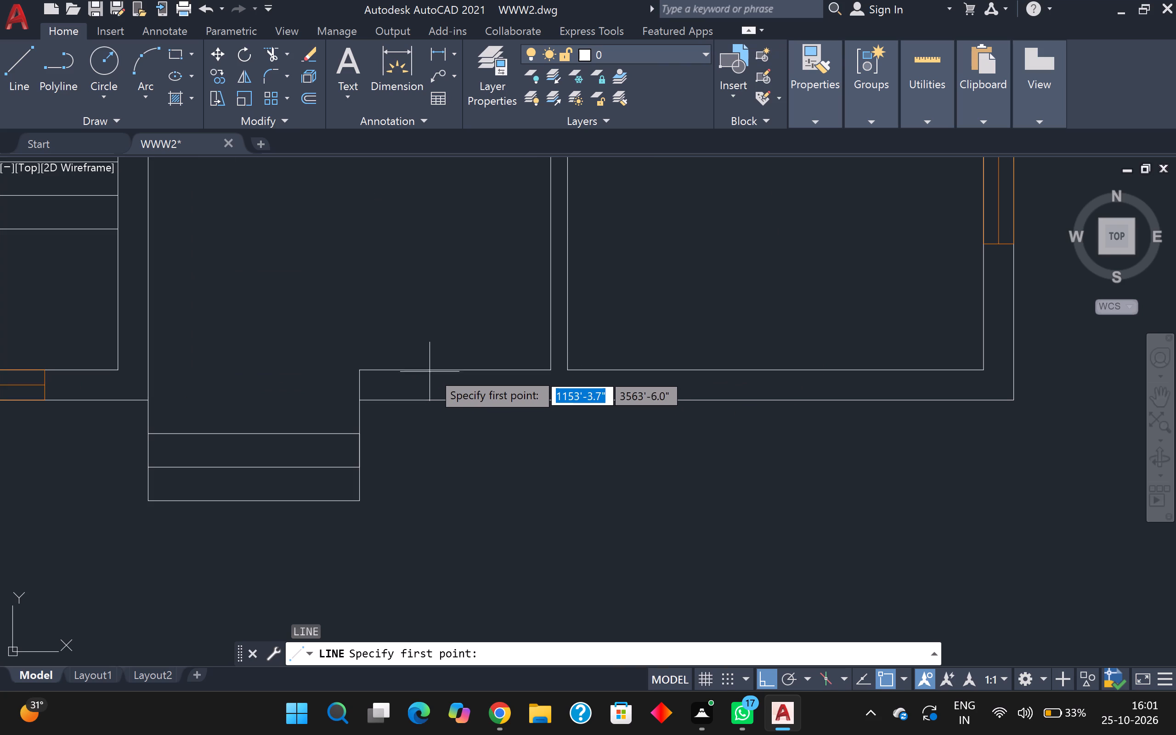
pyautogui.click(419, 369)
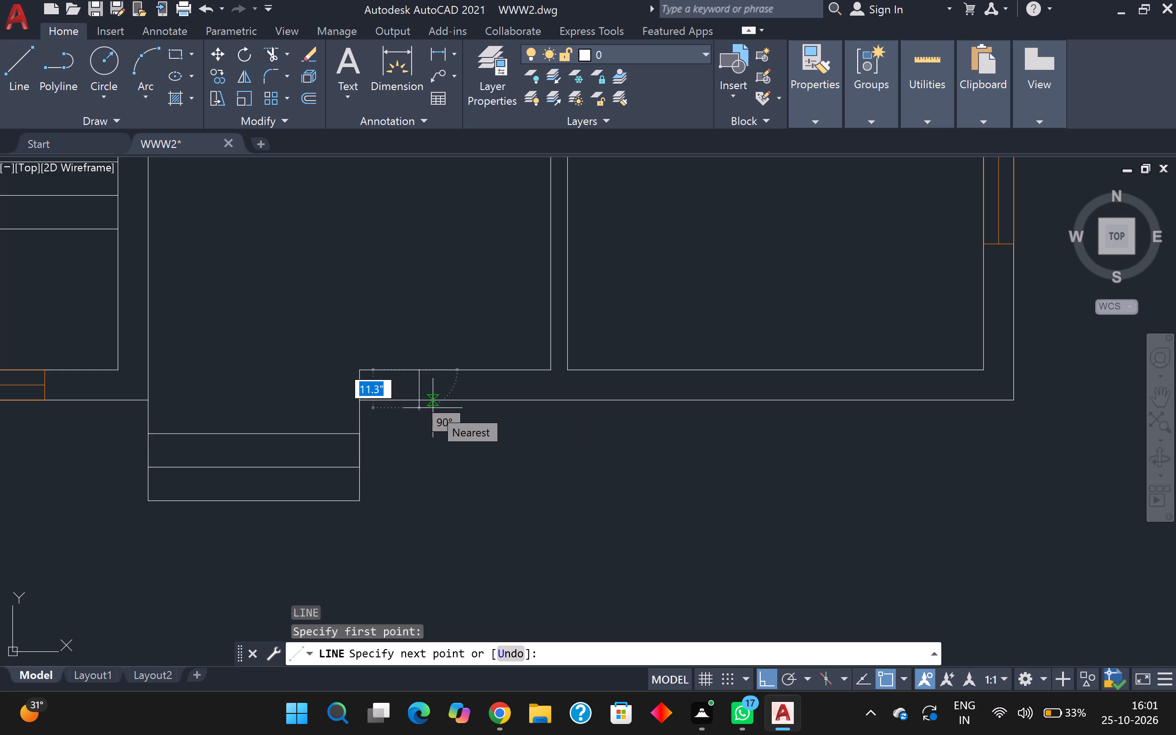
pyautogui.press('9')
pyautogui.press('Return')
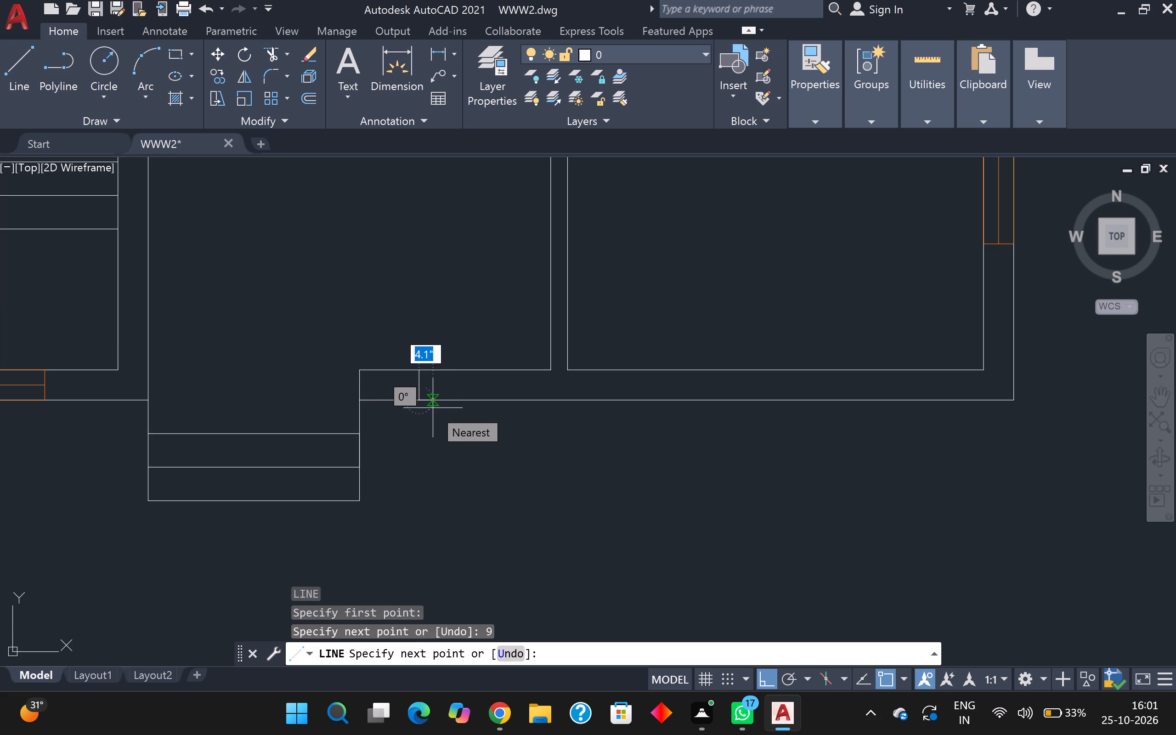
pyautogui.write("2'")
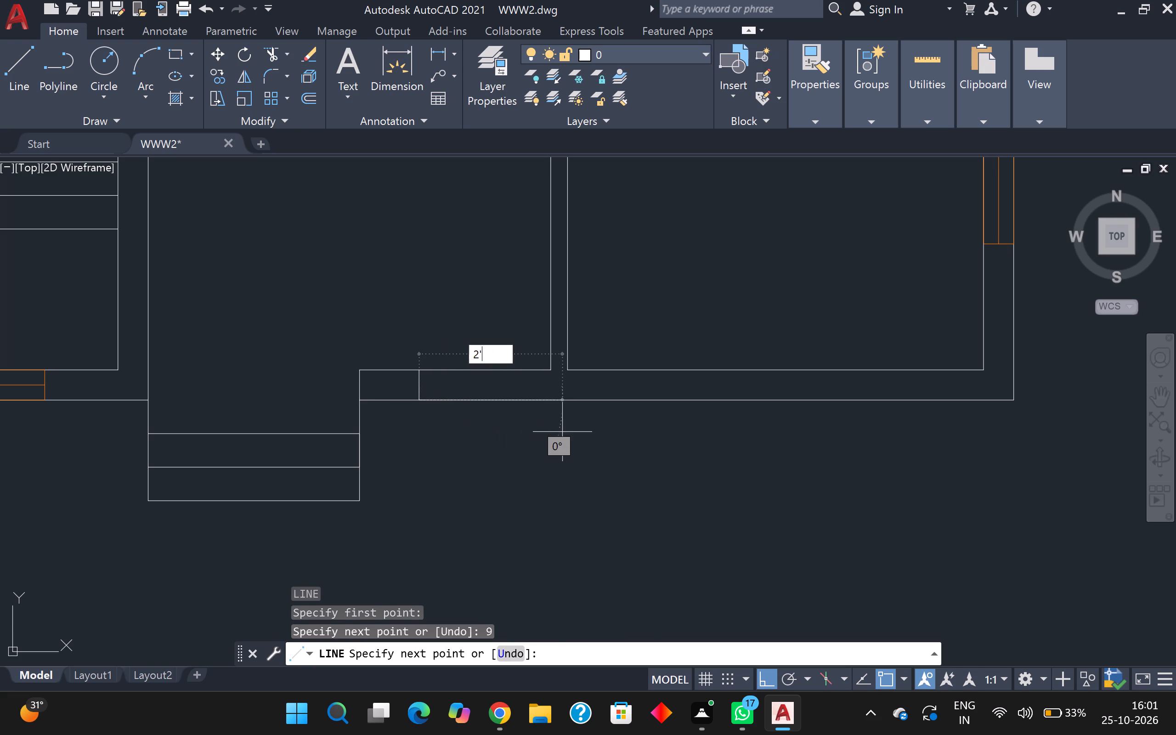
pyautogui.press('Return')
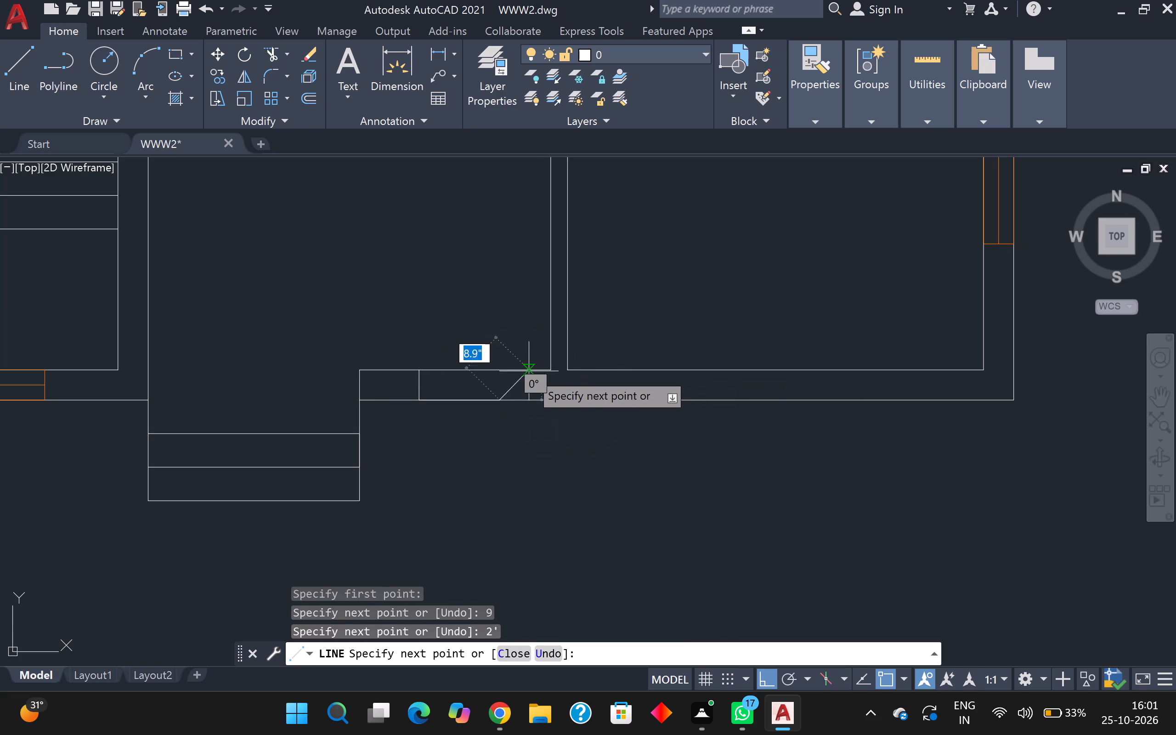
pyautogui.click(500, 373)
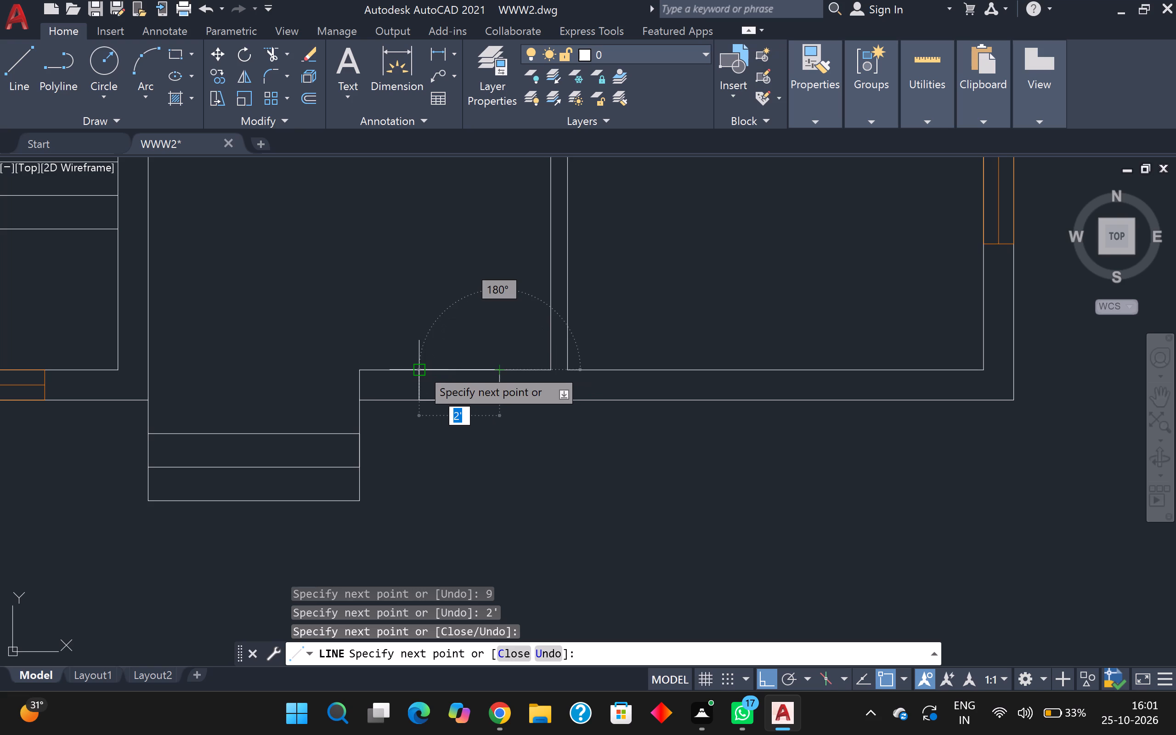
pyautogui.moveTo(420, 368); pyautogui.dragTo(420, 372)
# Add the horizontal centre line of this 2' window between the midpoints of its two short ends.
pyautogui.click(420, 386)
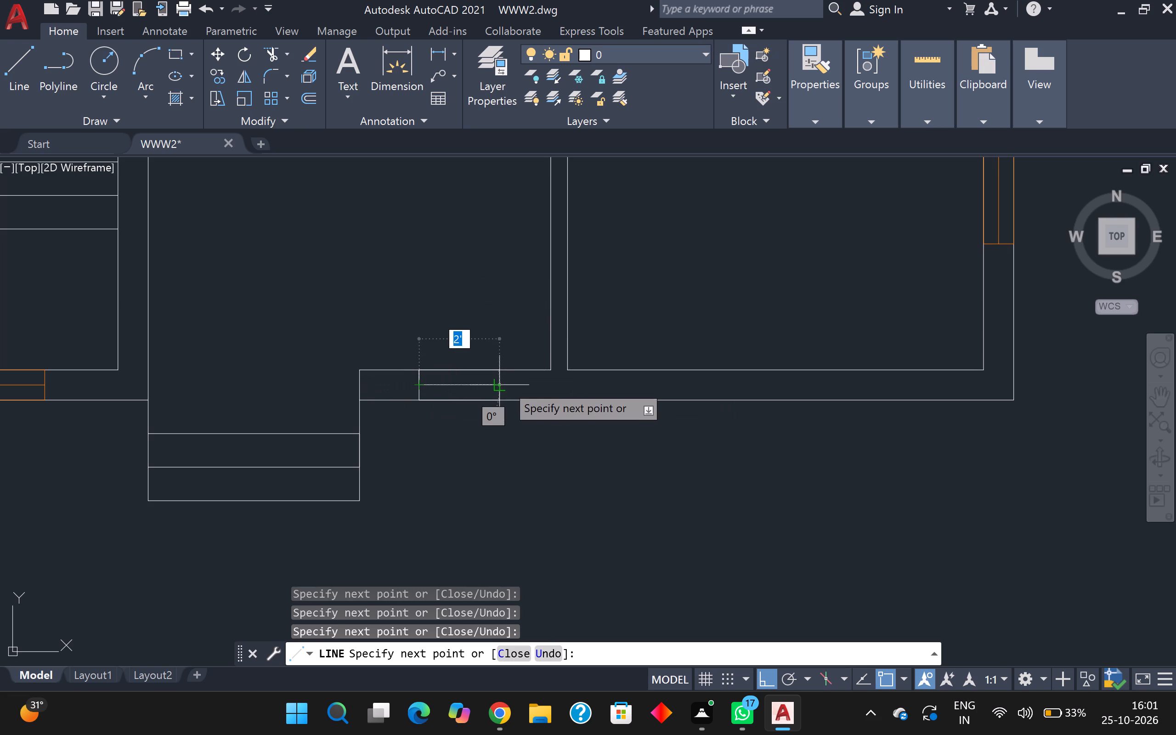
pyautogui.click(495, 385)
pyautogui.scroll(-1, 501, 386)
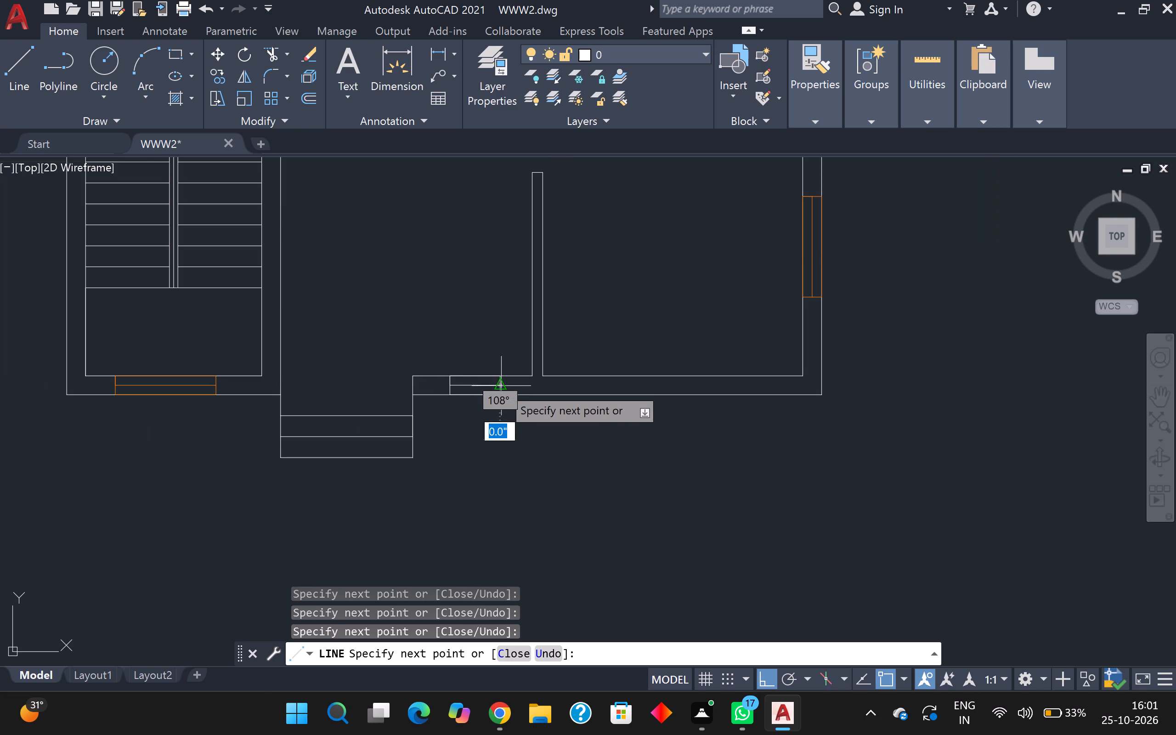
pyautogui.scroll(-1, 501, 389)
pyautogui.press('Escape')
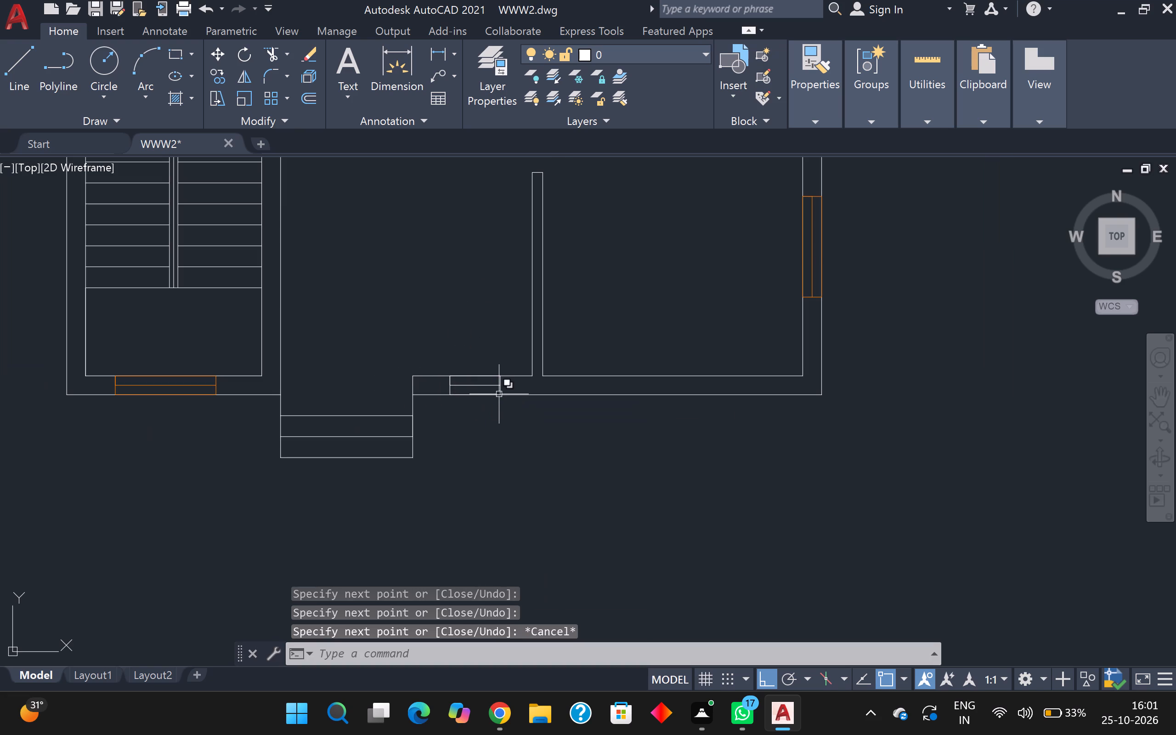
# Draw a closed window outline 4' long and 9" deep in the bottom outer wall of the lower-right room.
pyautogui.scroll(-1, 513, 388)
pyautogui.moveTo(655, 400); pyautogui.dragTo(581, 409, button='middle')
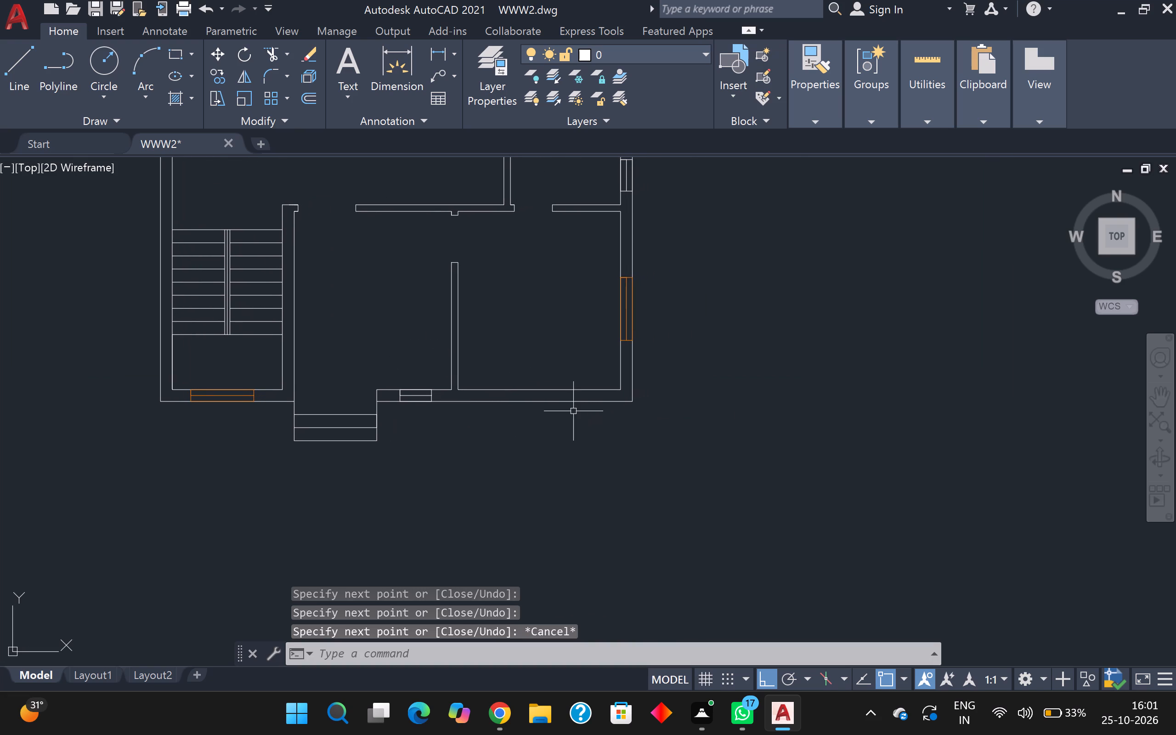
pyautogui.press('l')
pyautogui.press('Return')
pyautogui.scroll(1, 516, 440)
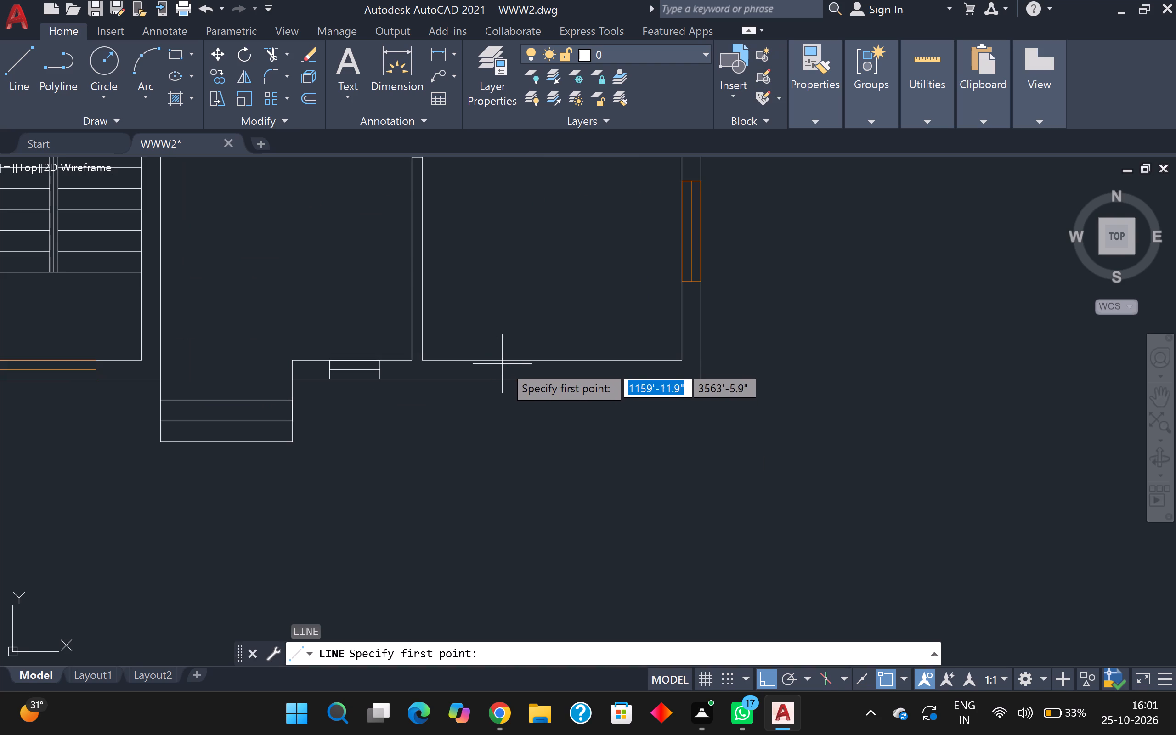
pyautogui.click(498, 361)
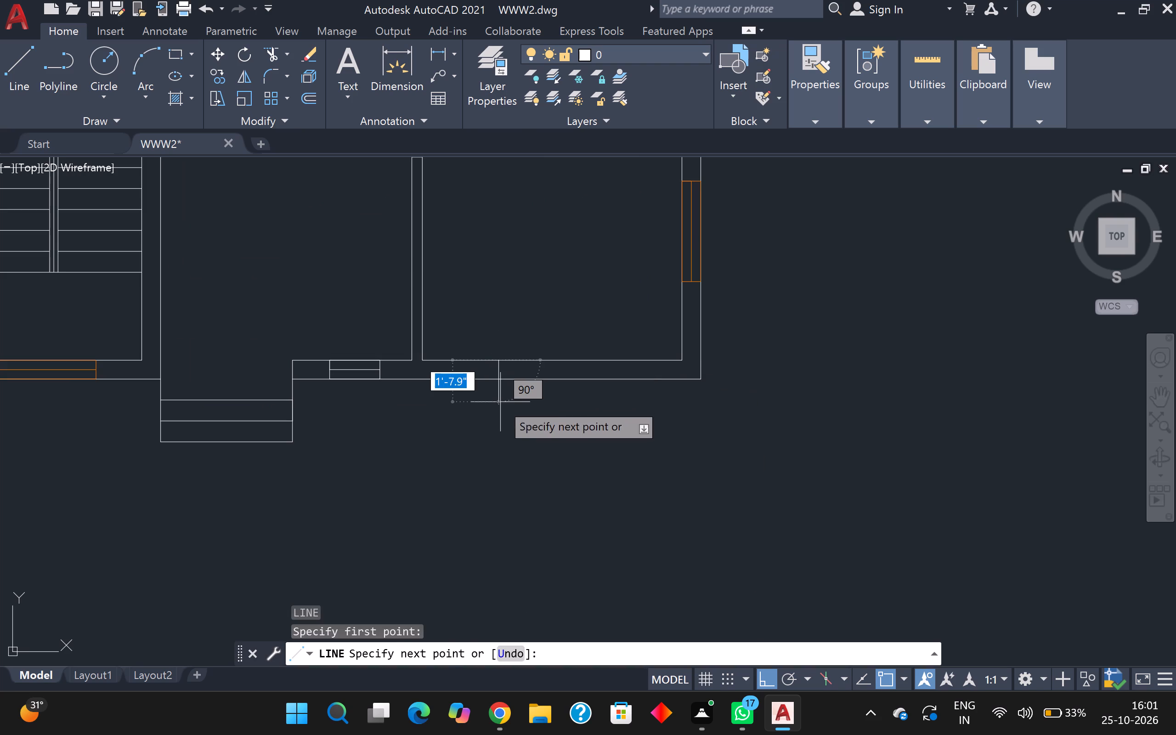
pyautogui.write("2'")
pyautogui.press('BackSpace')
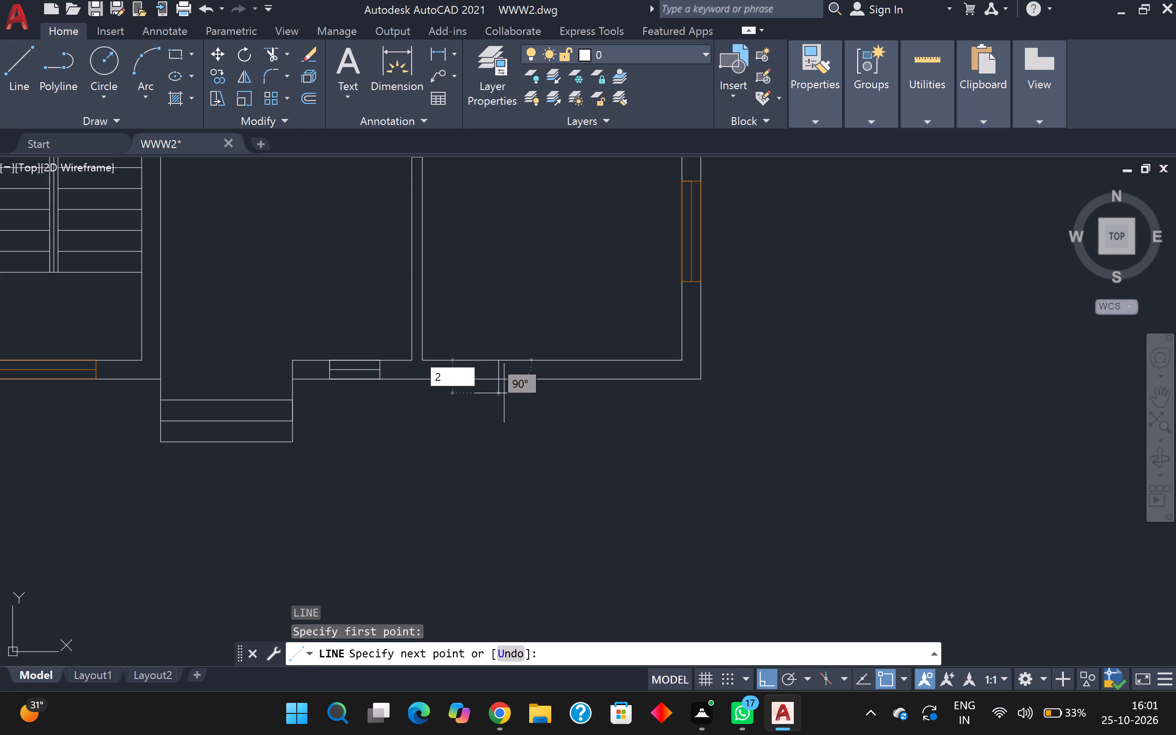
pyautogui.press('BackSpace')
pyautogui.press('9')
pyautogui.press('Return')
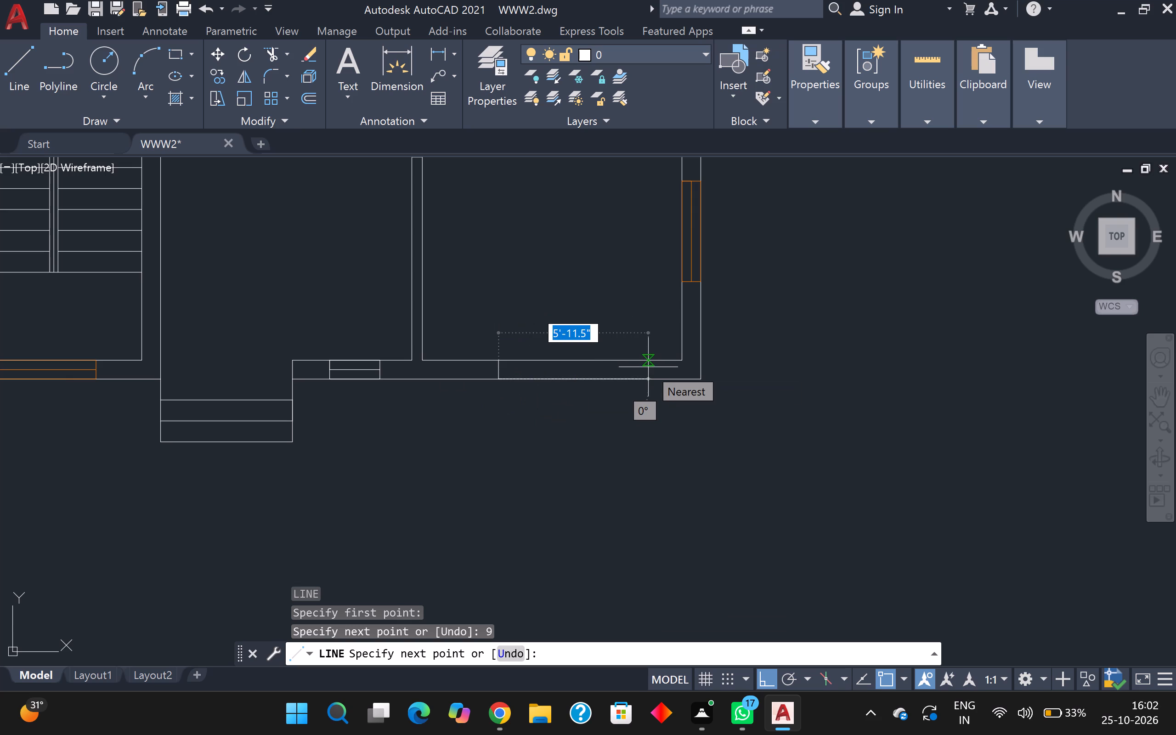
pyautogui.write("4'")
pyautogui.press('Return')
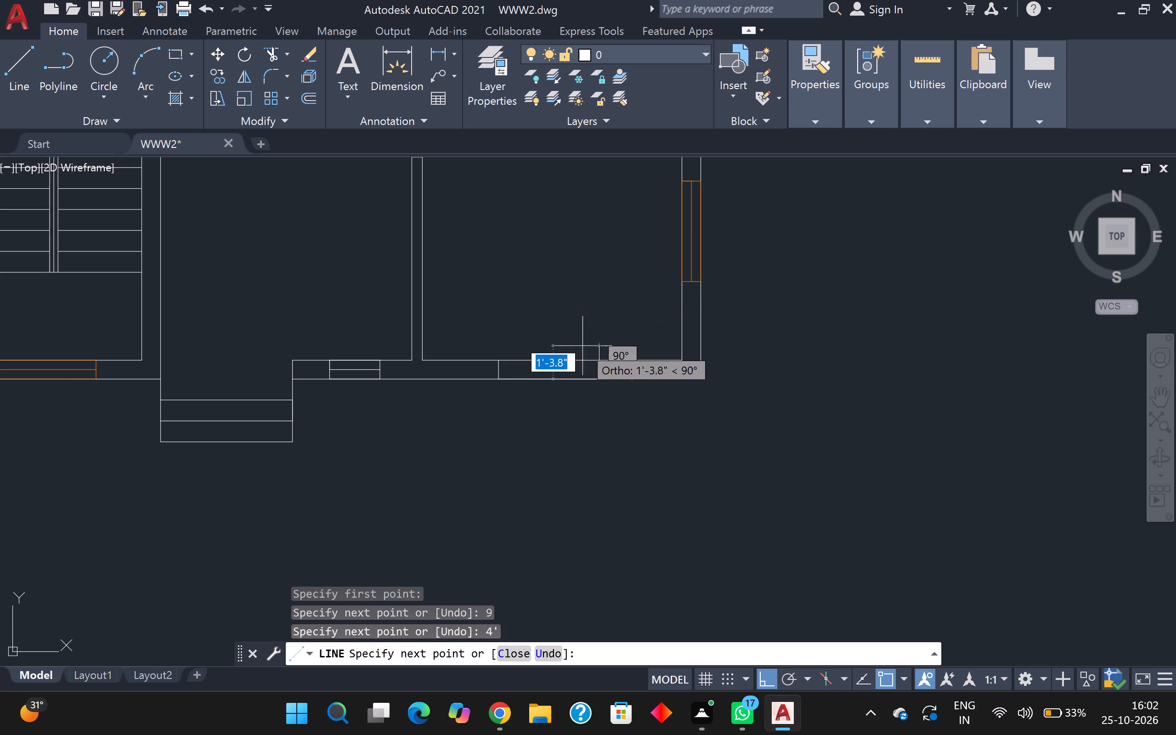
pyautogui.click(600, 360)
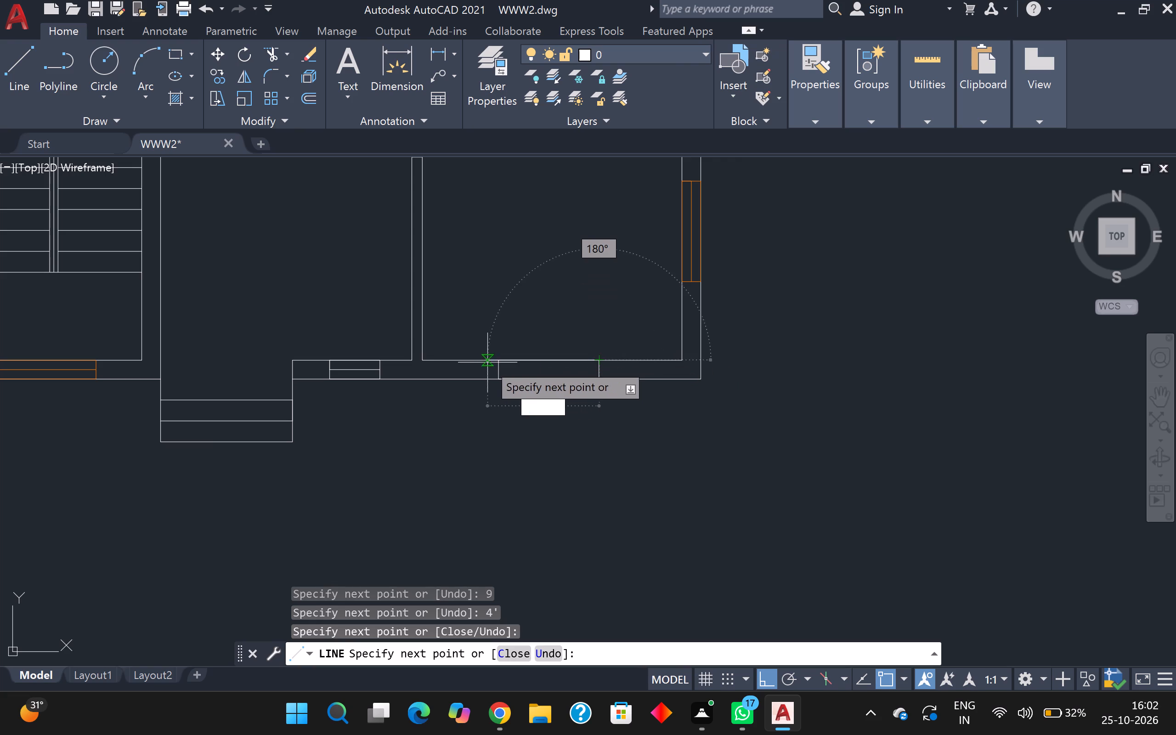
pyautogui.click(497, 360)
# Add the 4' window's horizontal centre line between the midpoints of its two short ends.
pyautogui.click(497, 367)
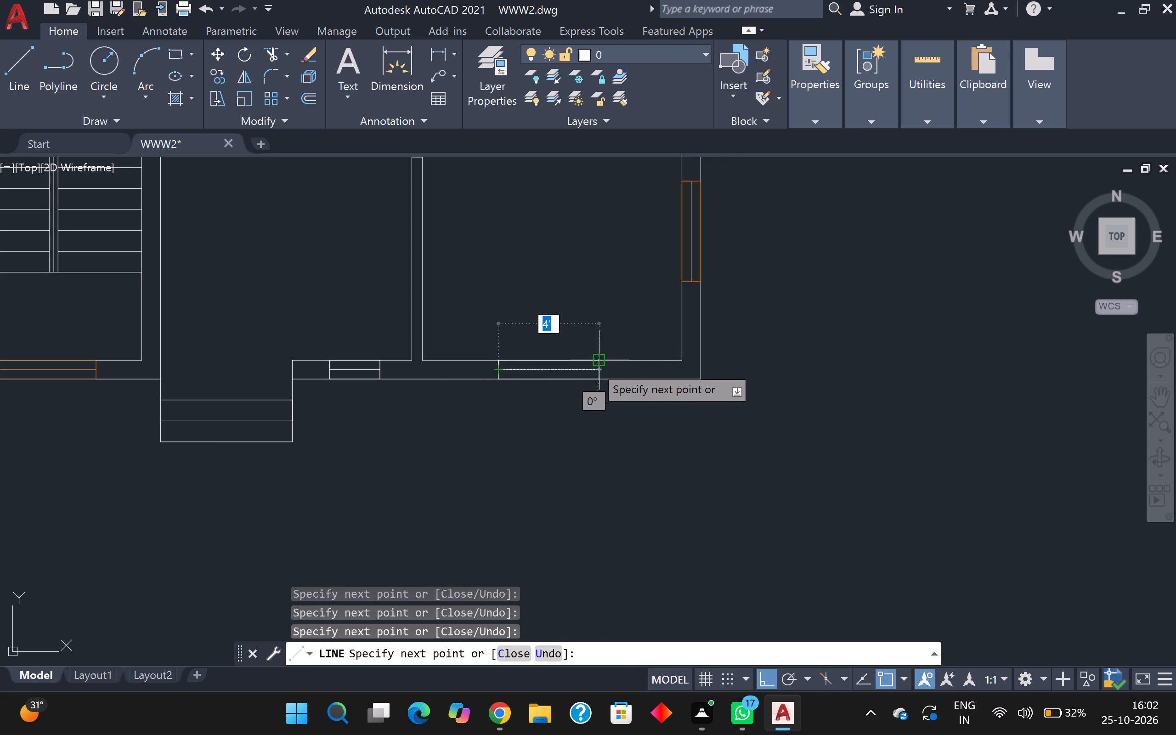
pyautogui.click(598, 373)
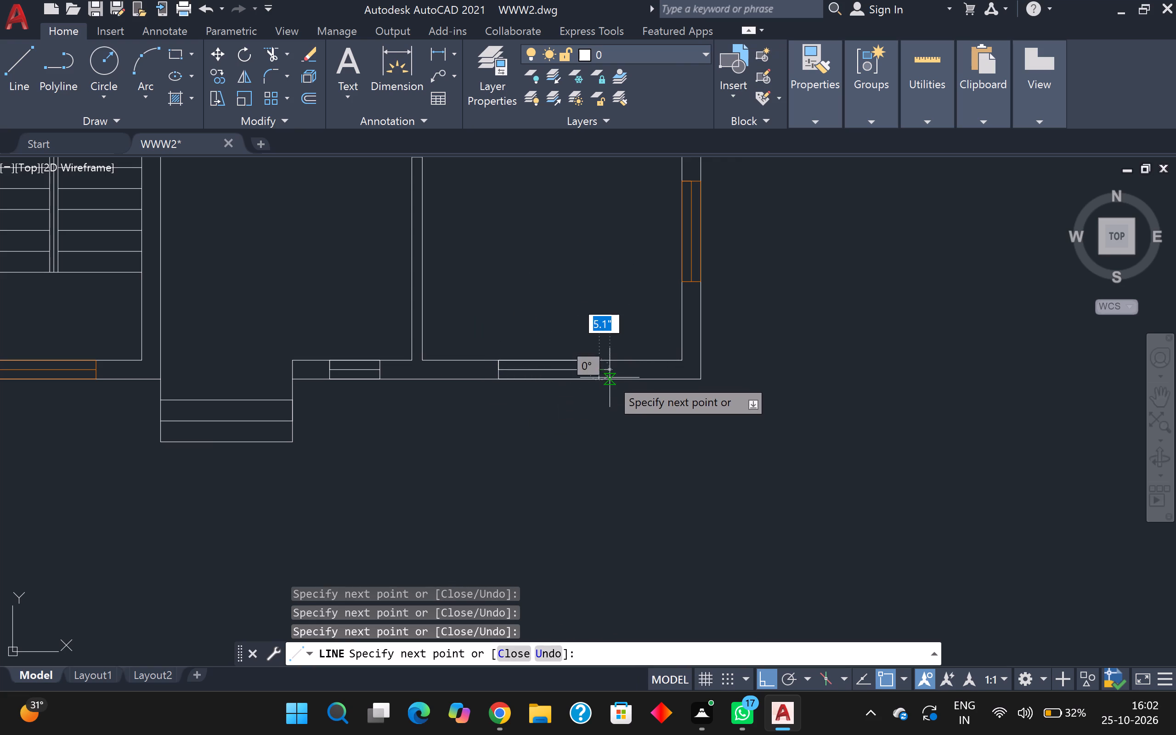
pyautogui.press('Escape')
# Assign the two new bottom-wall windows and the two 2' right-wall windows to the window layer.
pyautogui.scroll(-2, 616, 413)
pyautogui.scroll(1, 503, 340)
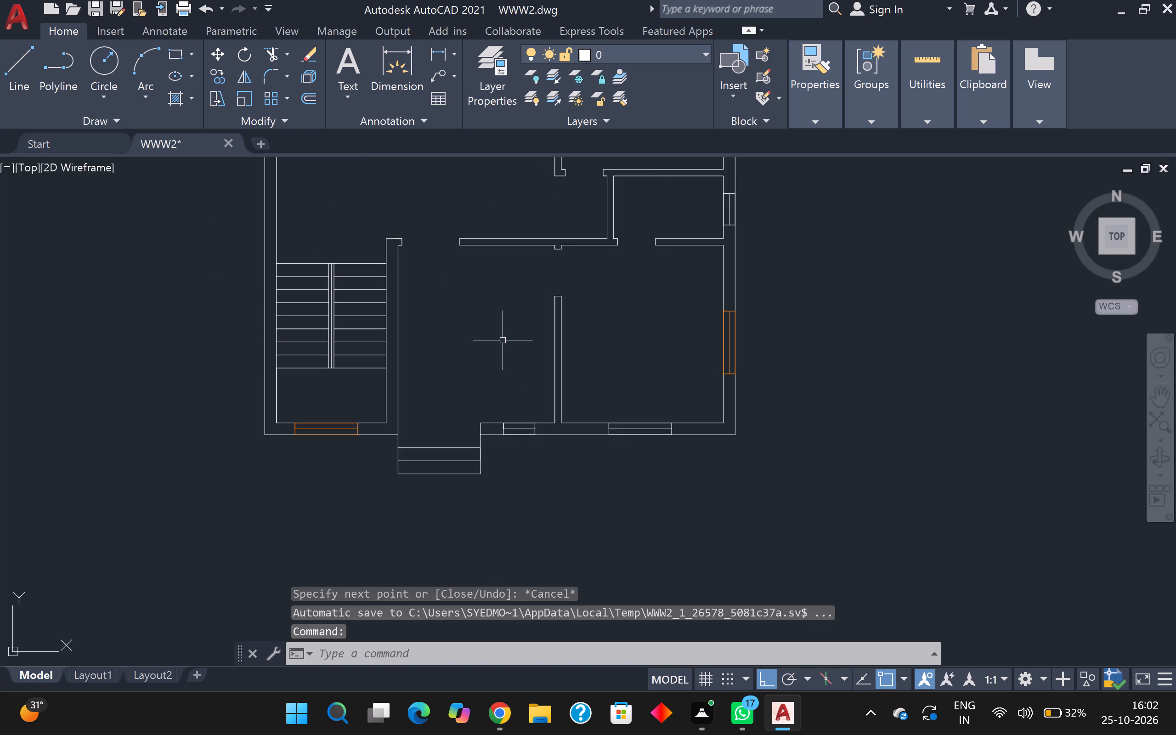
pyautogui.scroll(-1, 528, 352)
pyautogui.click(502, 375)
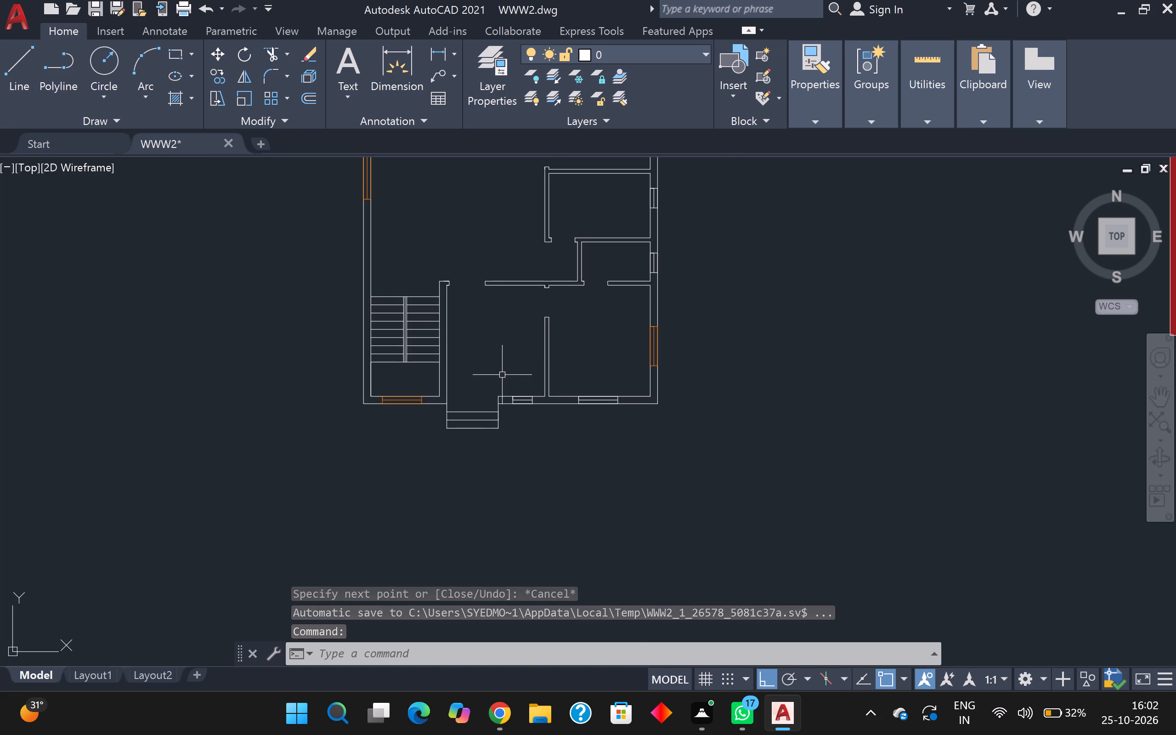
pyautogui.click(552, 425)
pyautogui.click(582, 378)
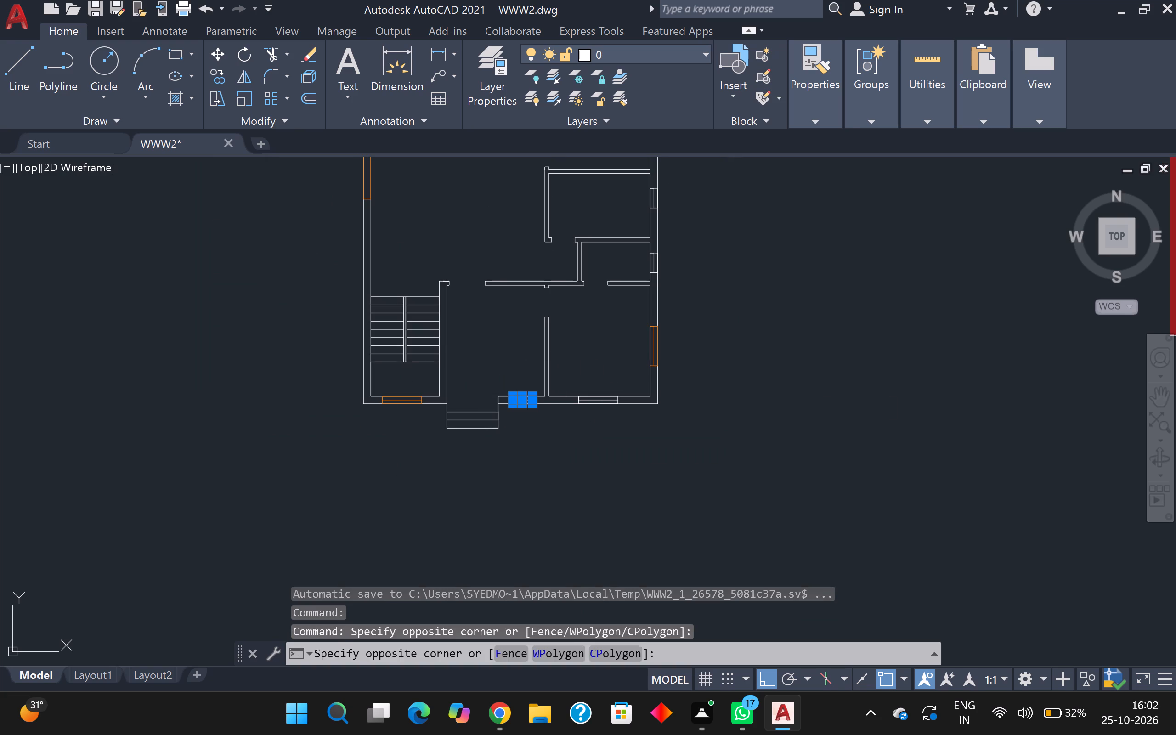
pyautogui.click(576, 381)
pyautogui.click(570, 378)
pyautogui.click(652, 422)
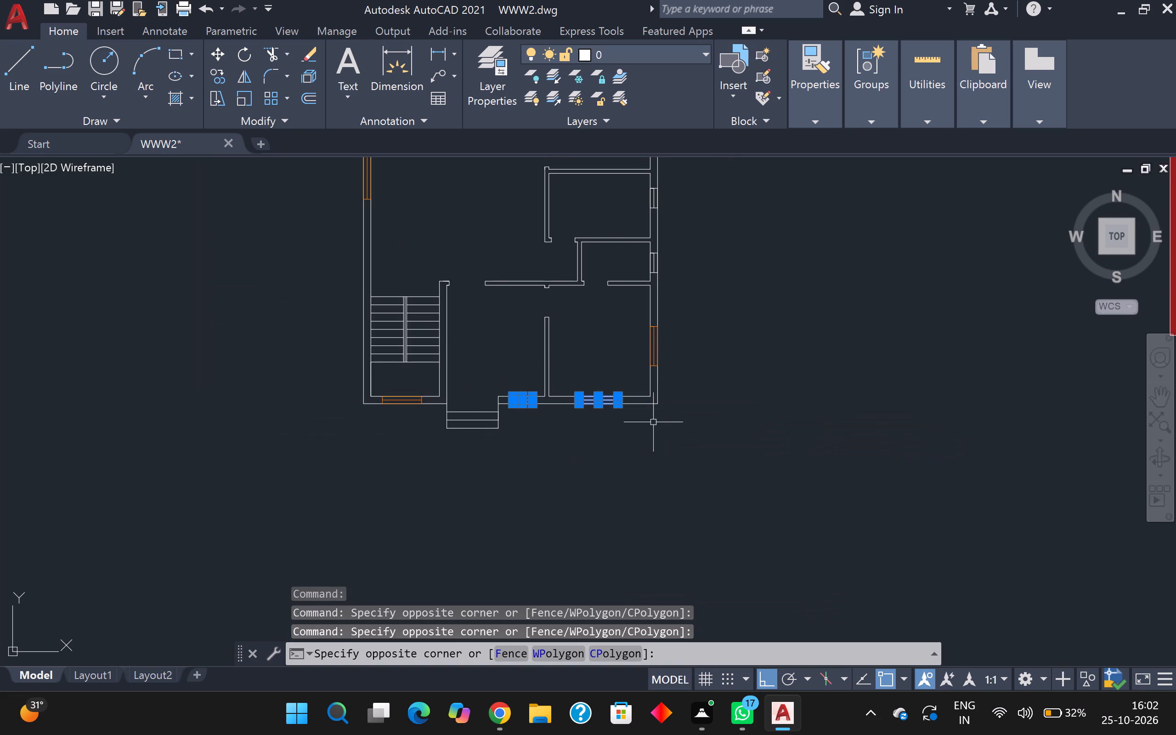
pyautogui.click(629, 249)
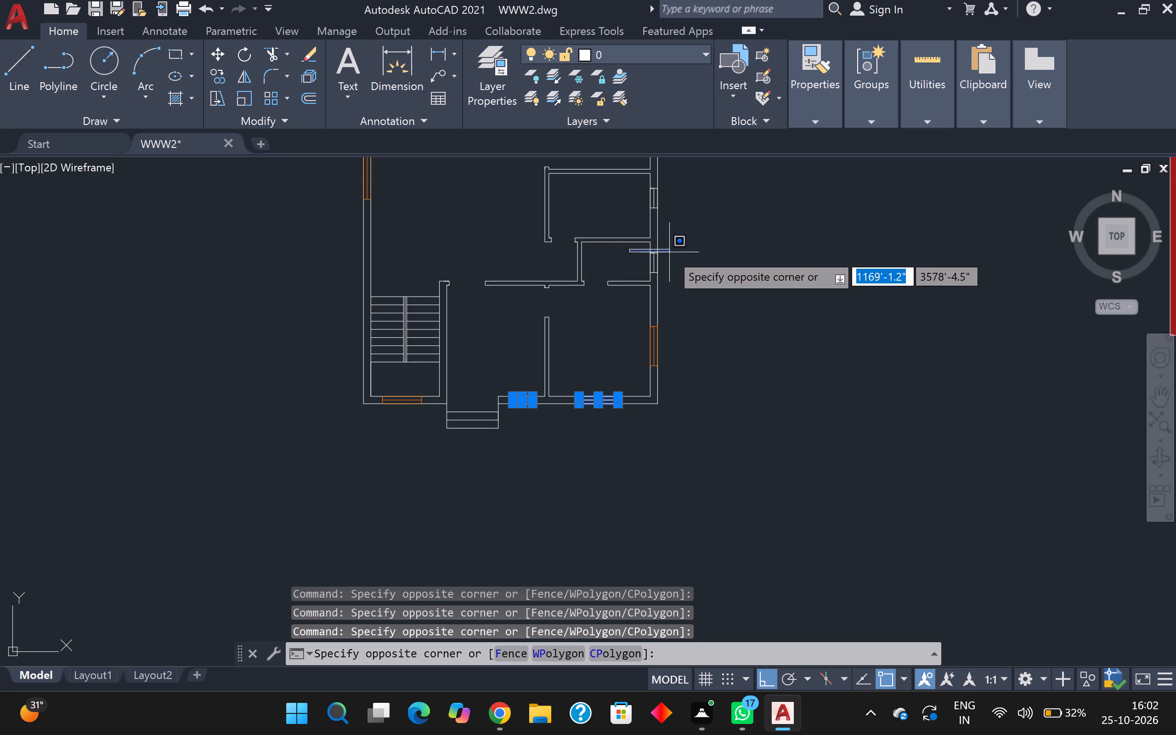
pyautogui.click(690, 282)
pyautogui.moveTo(638, 217); pyautogui.dragTo(633, 295, button='middle')
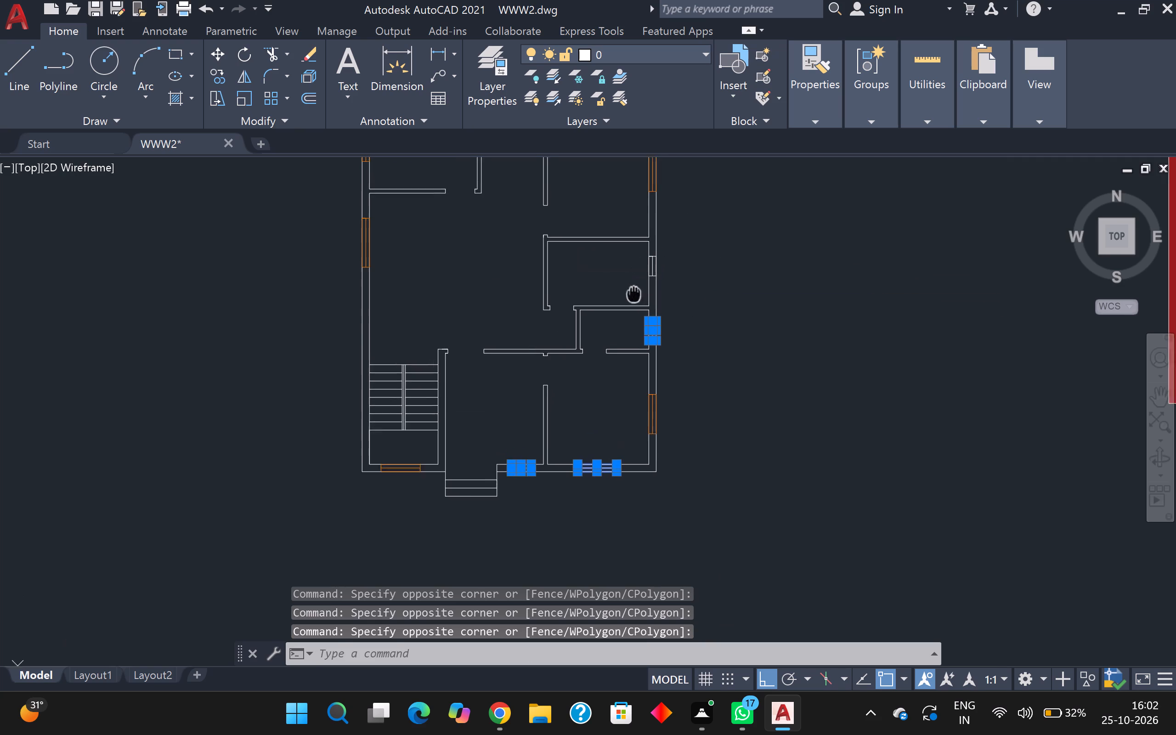
pyautogui.moveTo(633, 295); pyautogui.dragTo(633, 297, button='middle')
pyautogui.click(627, 265)
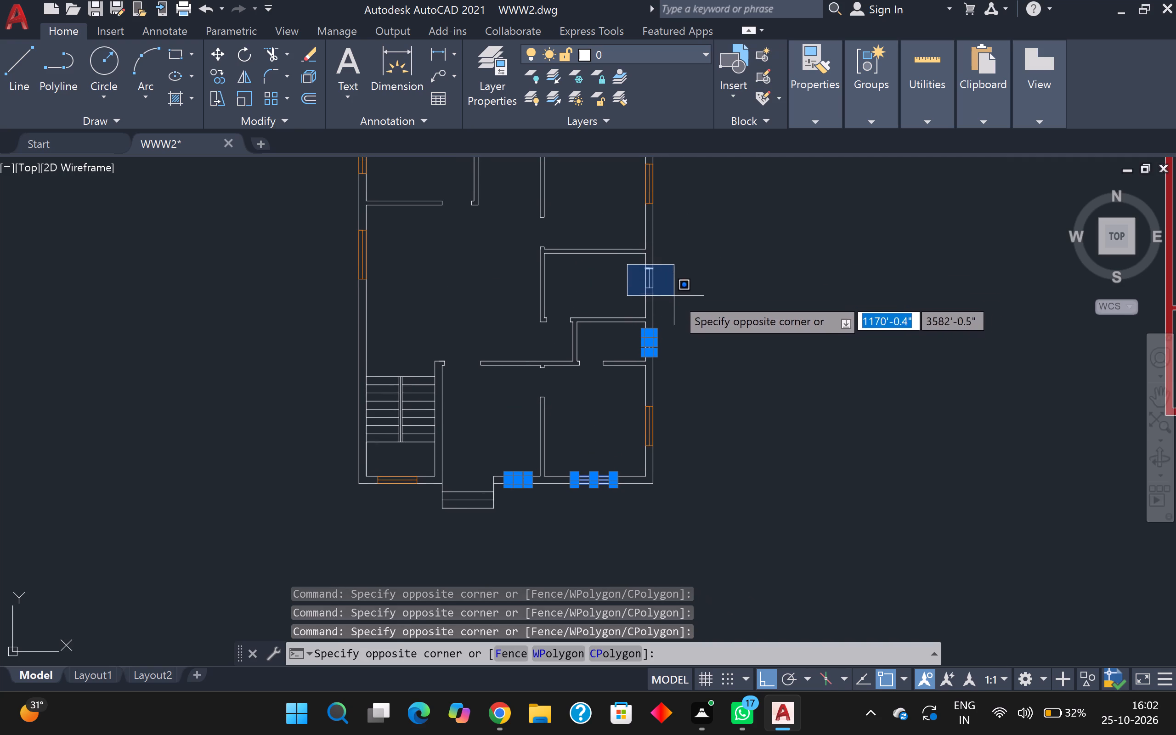
pyautogui.click(684, 302)
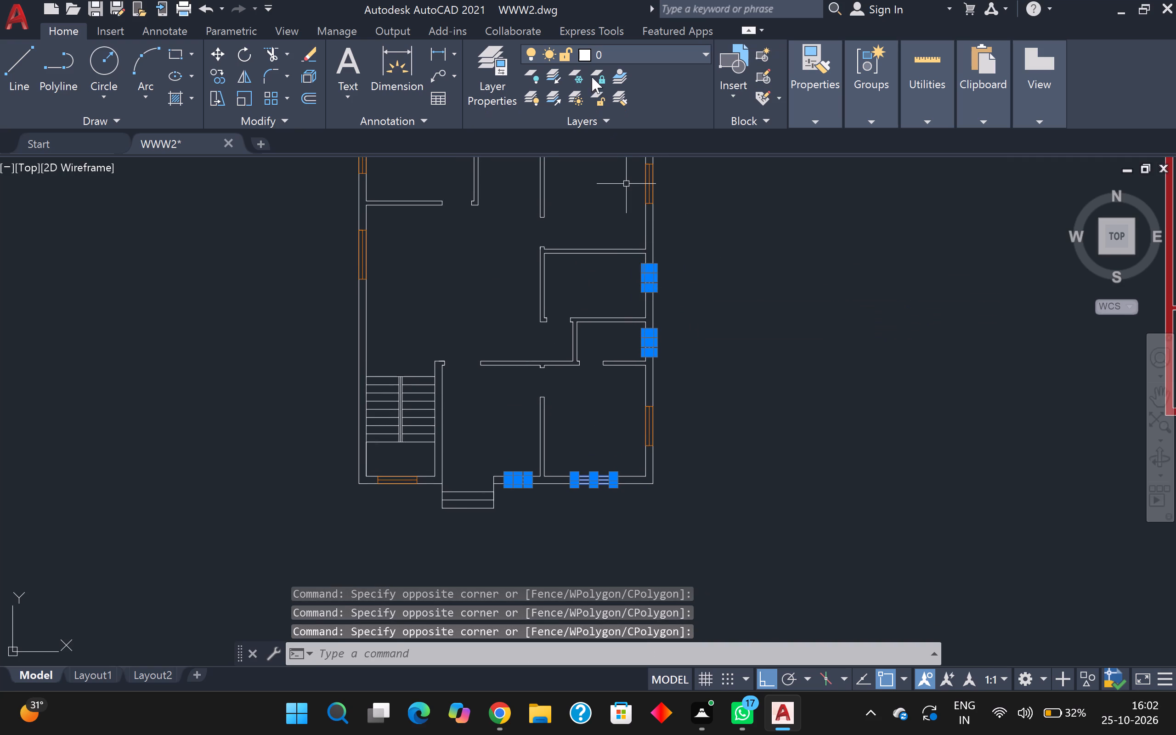
pyautogui.click(585, 59)
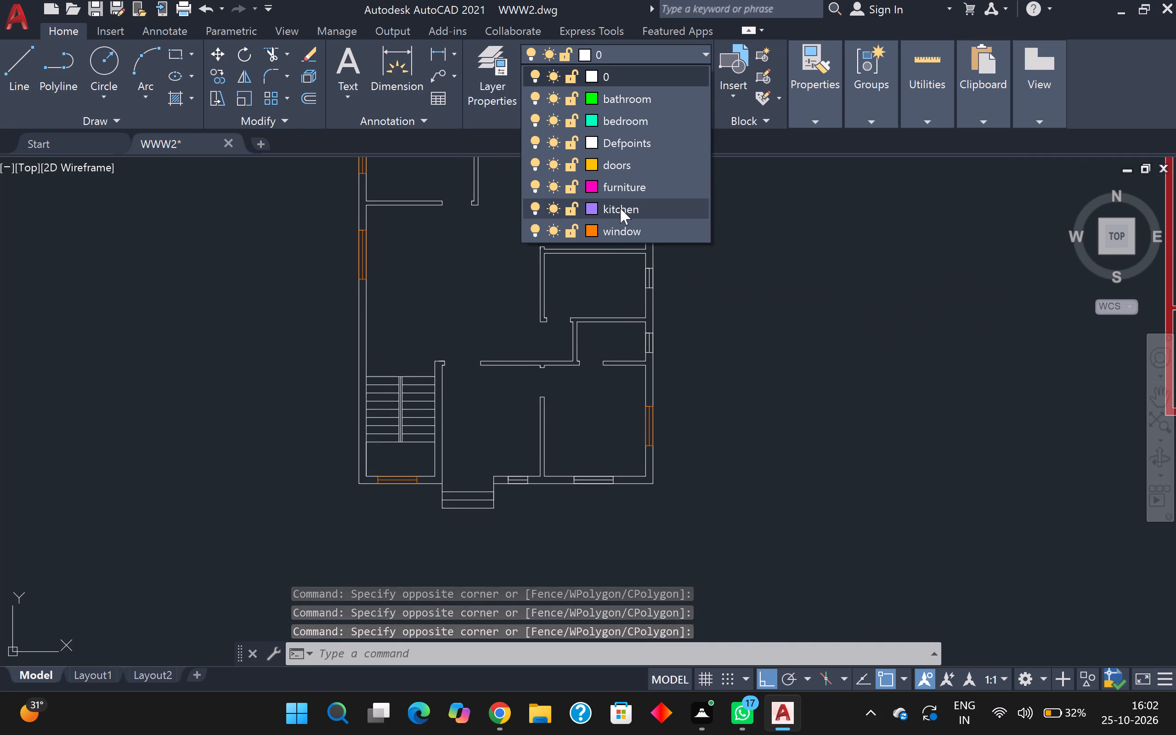
pyautogui.click(620, 230)
pyautogui.press('Escape')
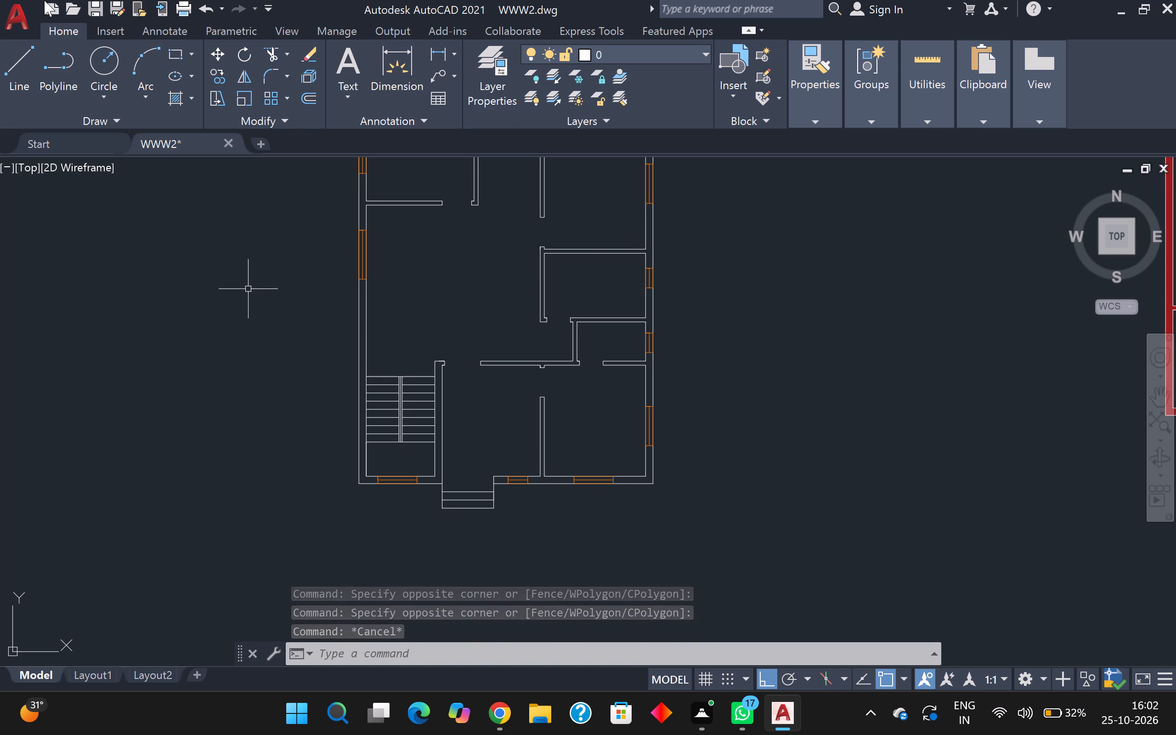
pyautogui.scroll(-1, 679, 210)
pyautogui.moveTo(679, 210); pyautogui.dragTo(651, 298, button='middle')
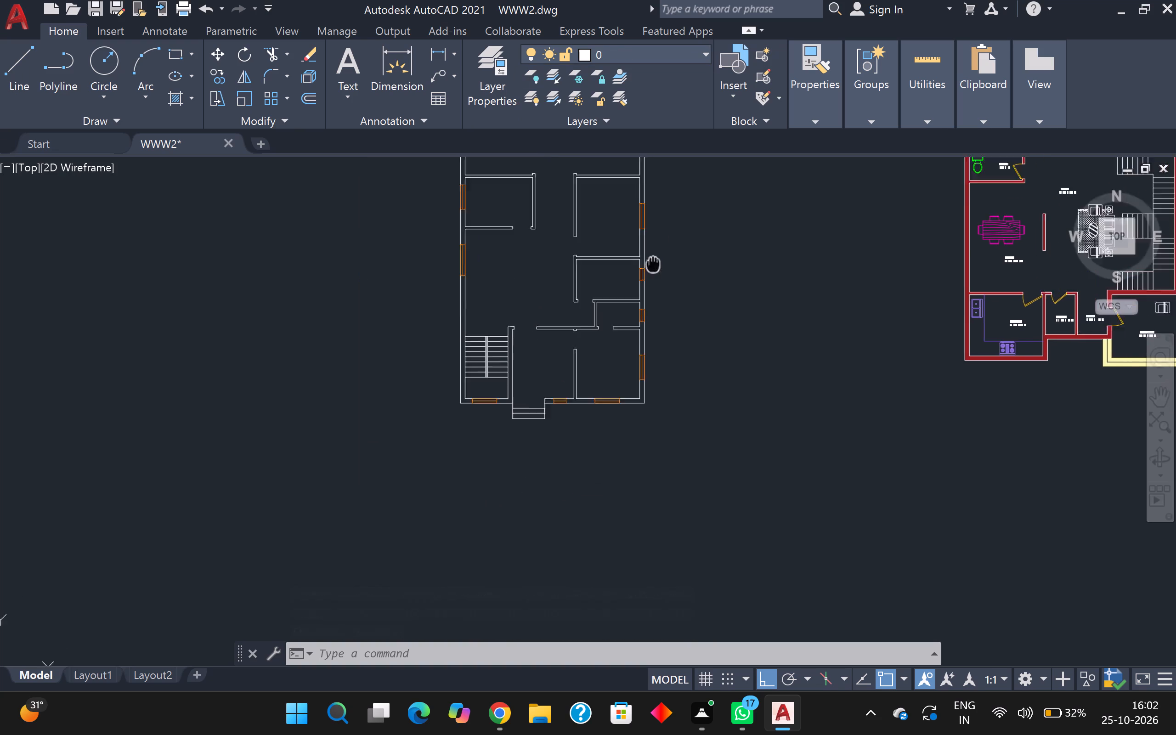
# Hatch the right outer wall section between the upper two windows and its connected inner wall in dark red 153,27,30.
pyautogui.moveTo(651, 298); pyautogui.dragTo(427, 357, button='middle')
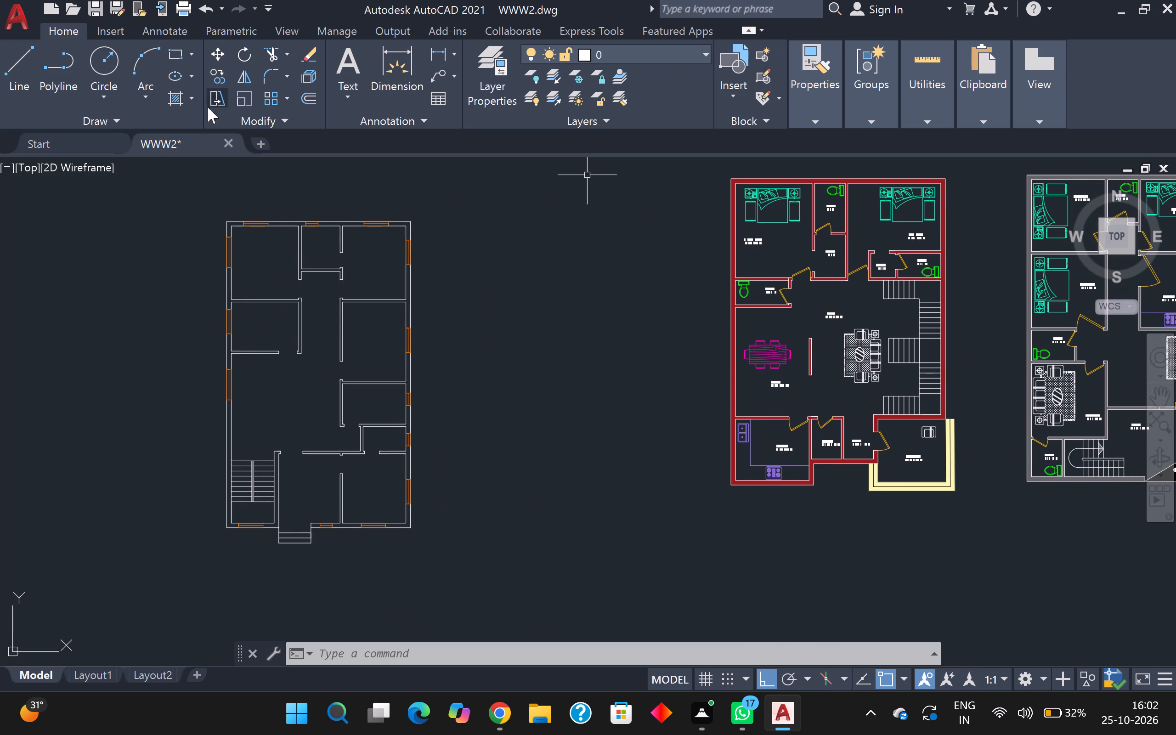
pyautogui.click(177, 104)
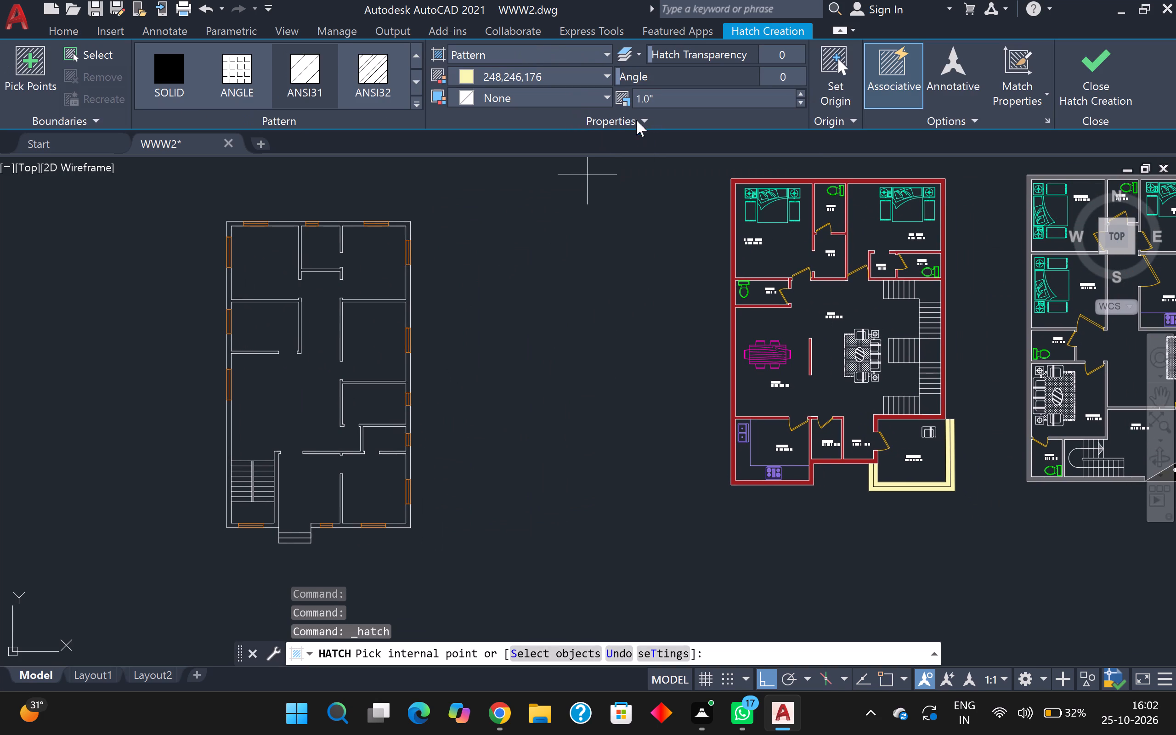
pyautogui.click(582, 74)
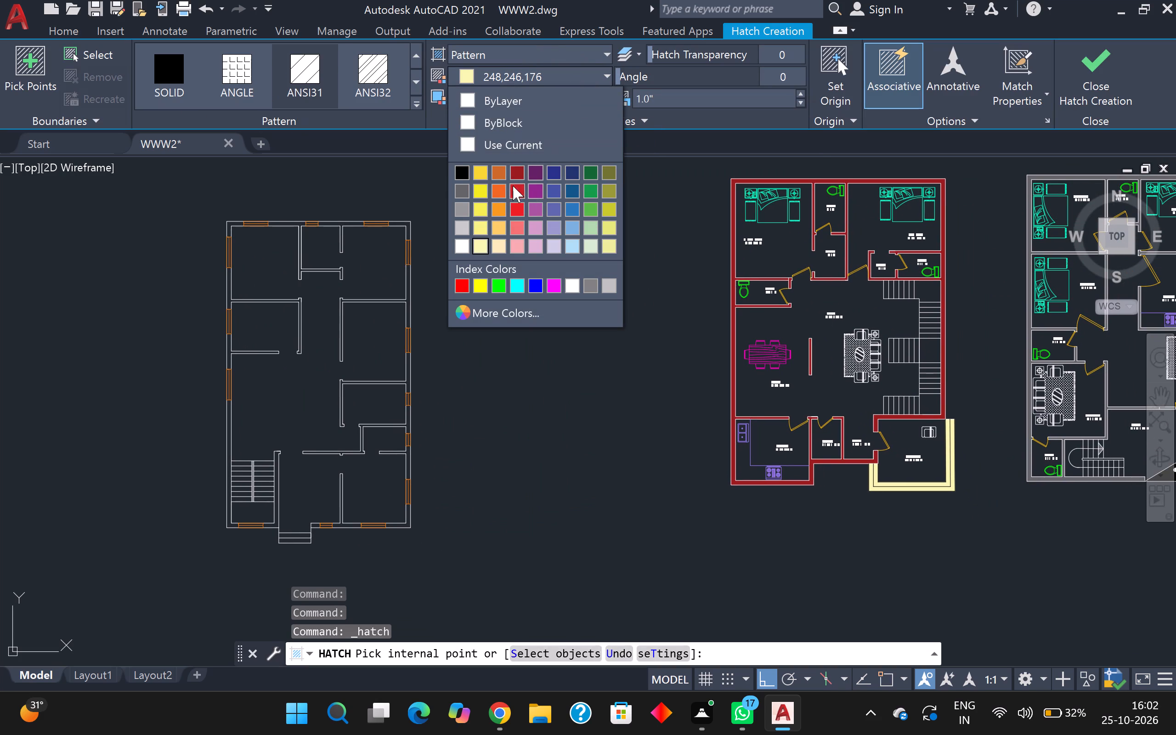
pyautogui.click(511, 174)
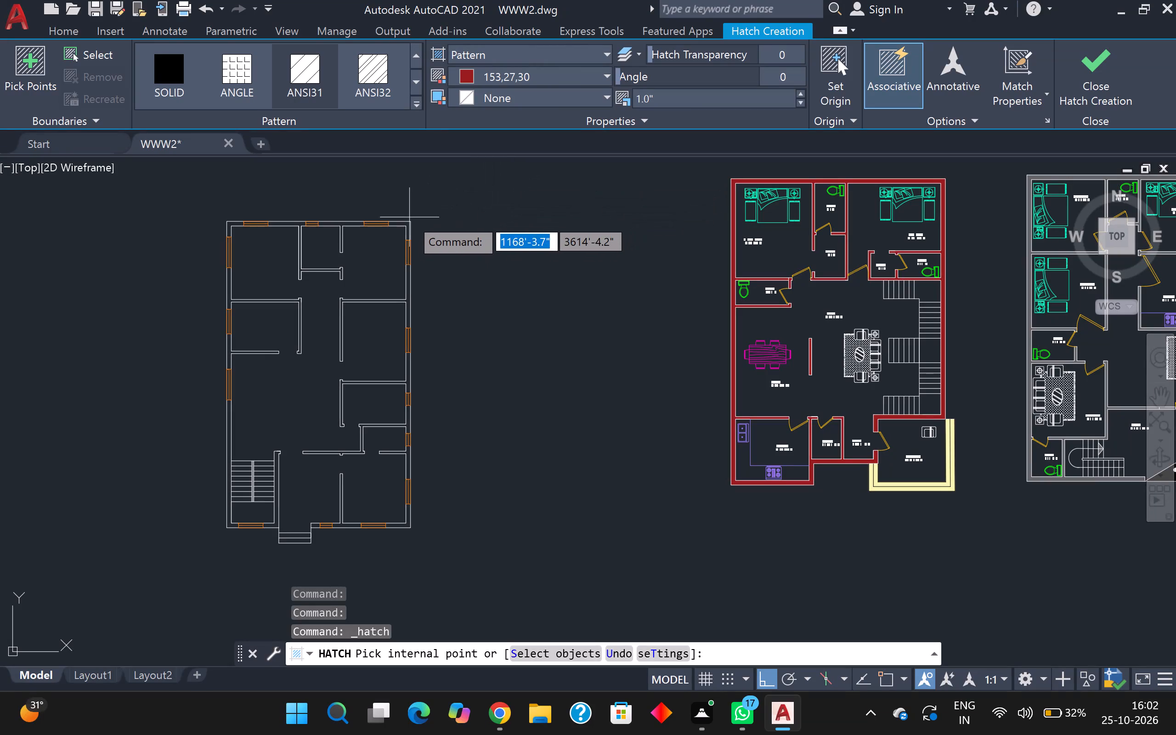
pyautogui.click(407, 281)
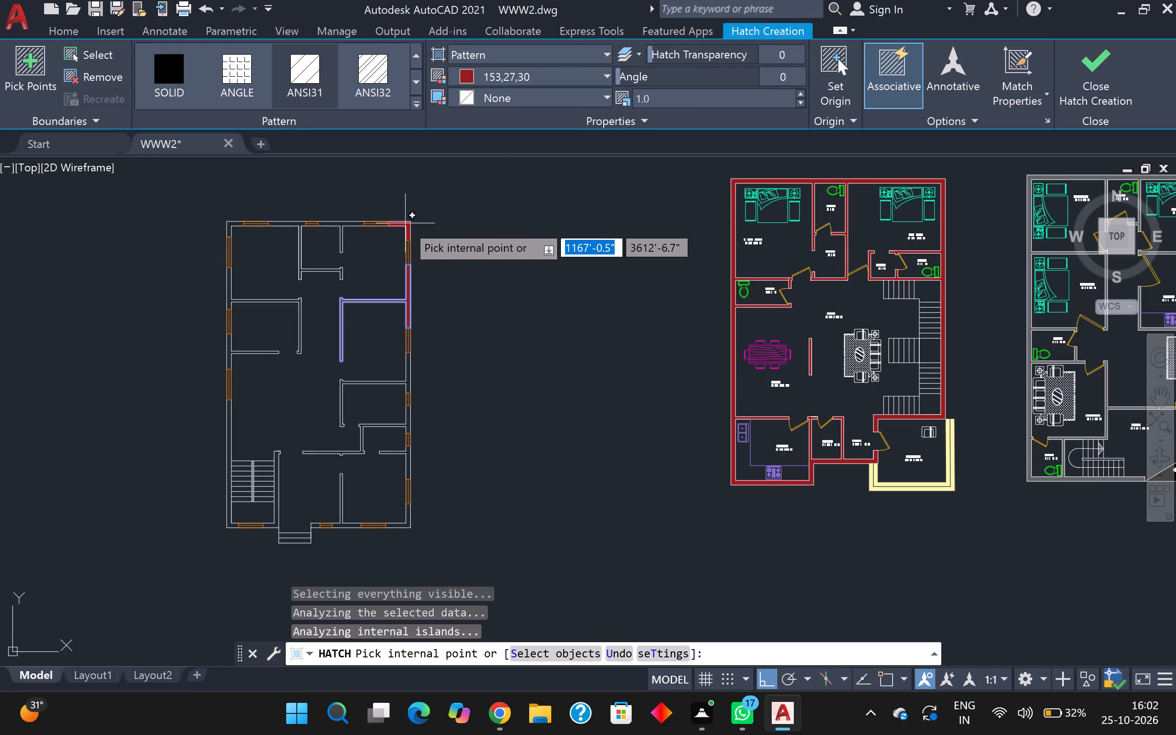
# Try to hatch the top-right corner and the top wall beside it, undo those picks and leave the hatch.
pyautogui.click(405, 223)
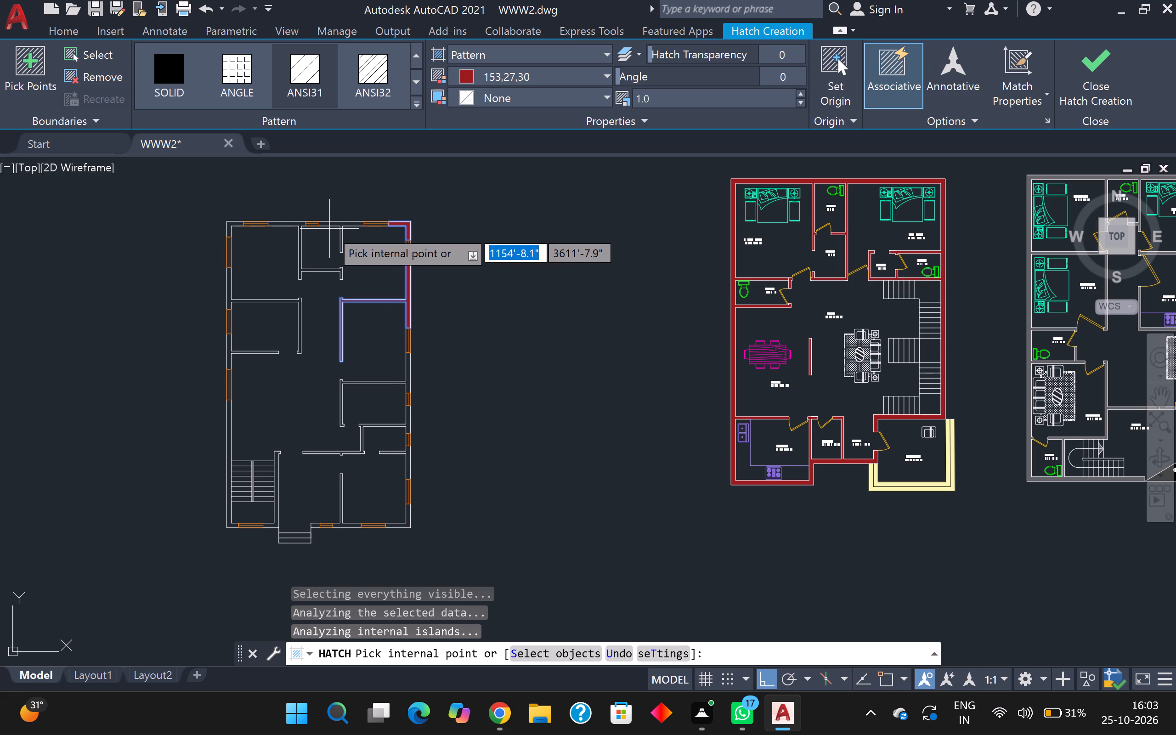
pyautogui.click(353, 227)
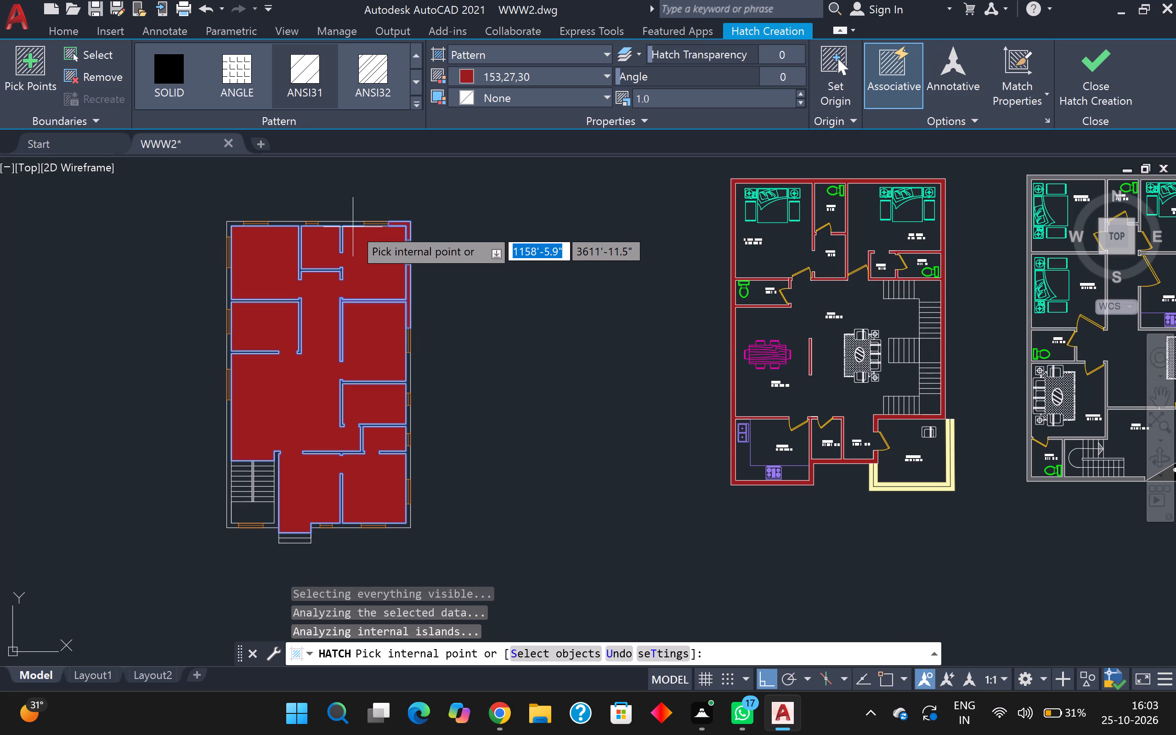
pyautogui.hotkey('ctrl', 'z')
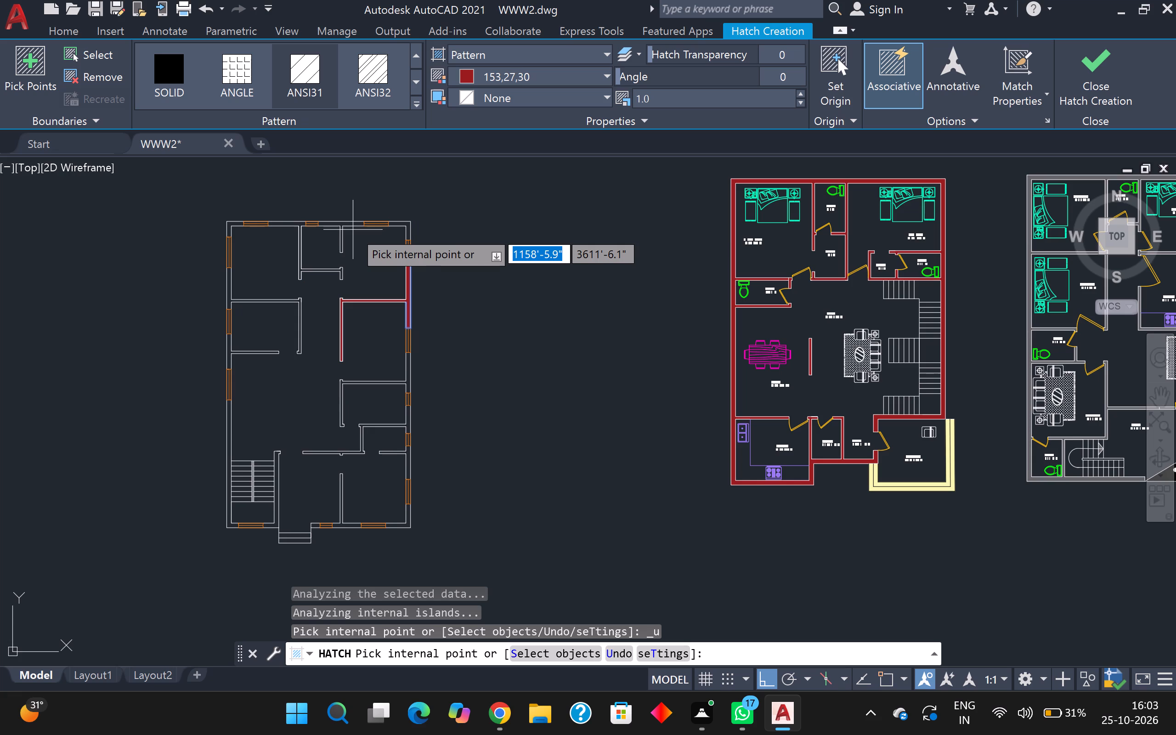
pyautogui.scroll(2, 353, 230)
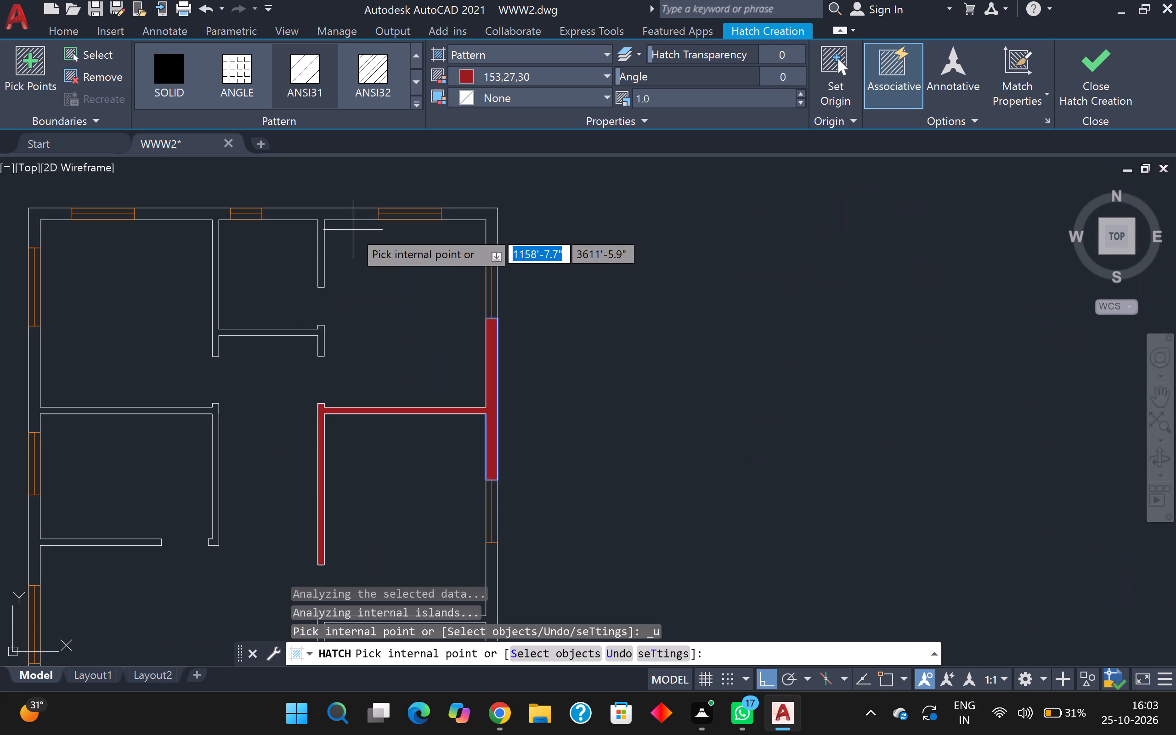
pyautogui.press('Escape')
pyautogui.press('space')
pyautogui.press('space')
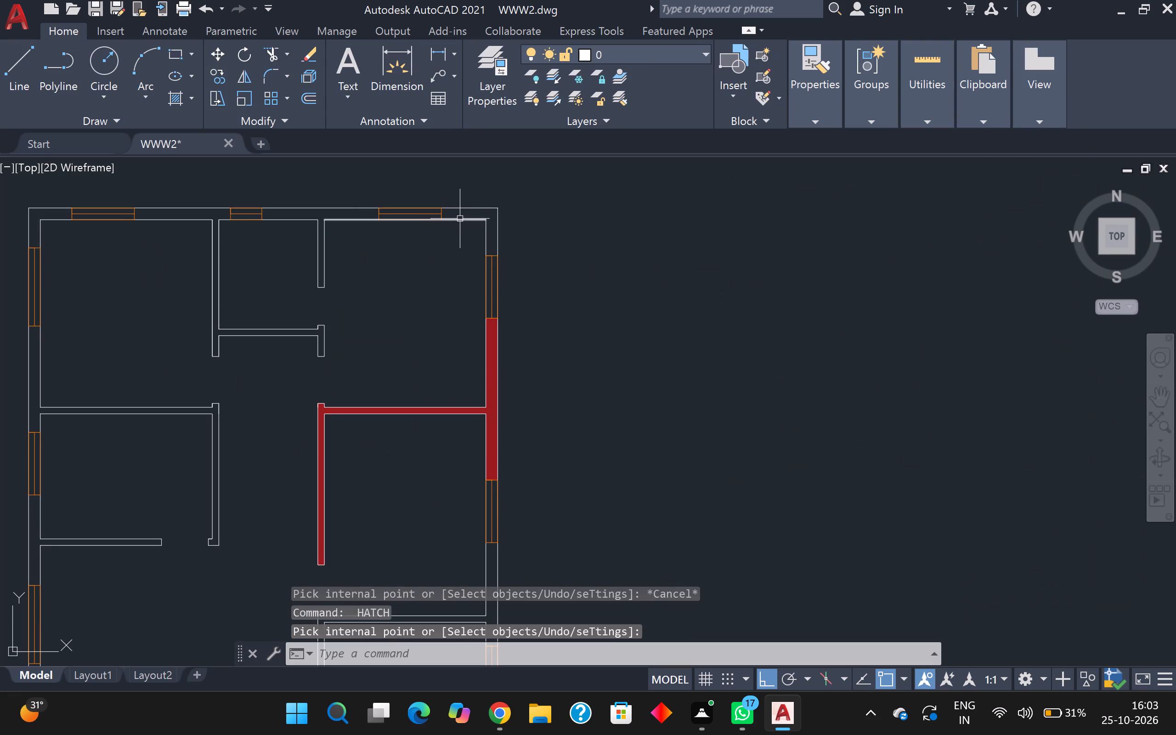
# Hatch the top-right wall corner and the two top outer wall sections between windows, with their connected partitions, in dark red 153,27,30.
pyautogui.press('space')
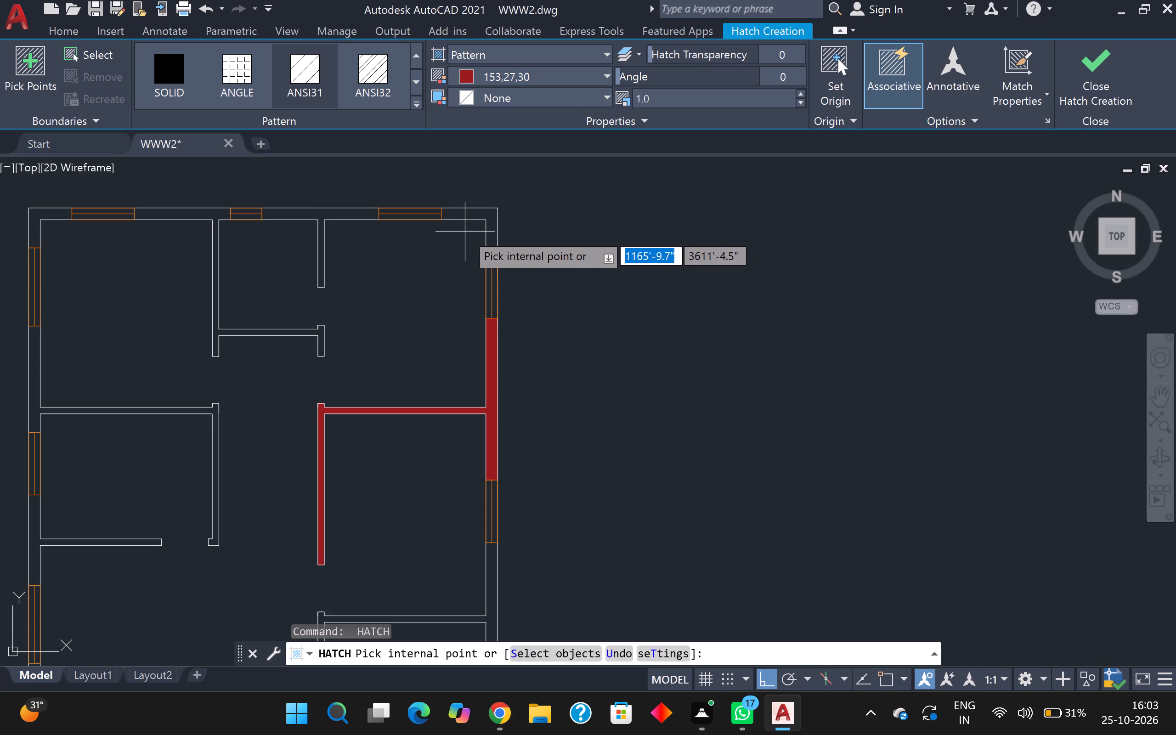
pyautogui.click(466, 218)
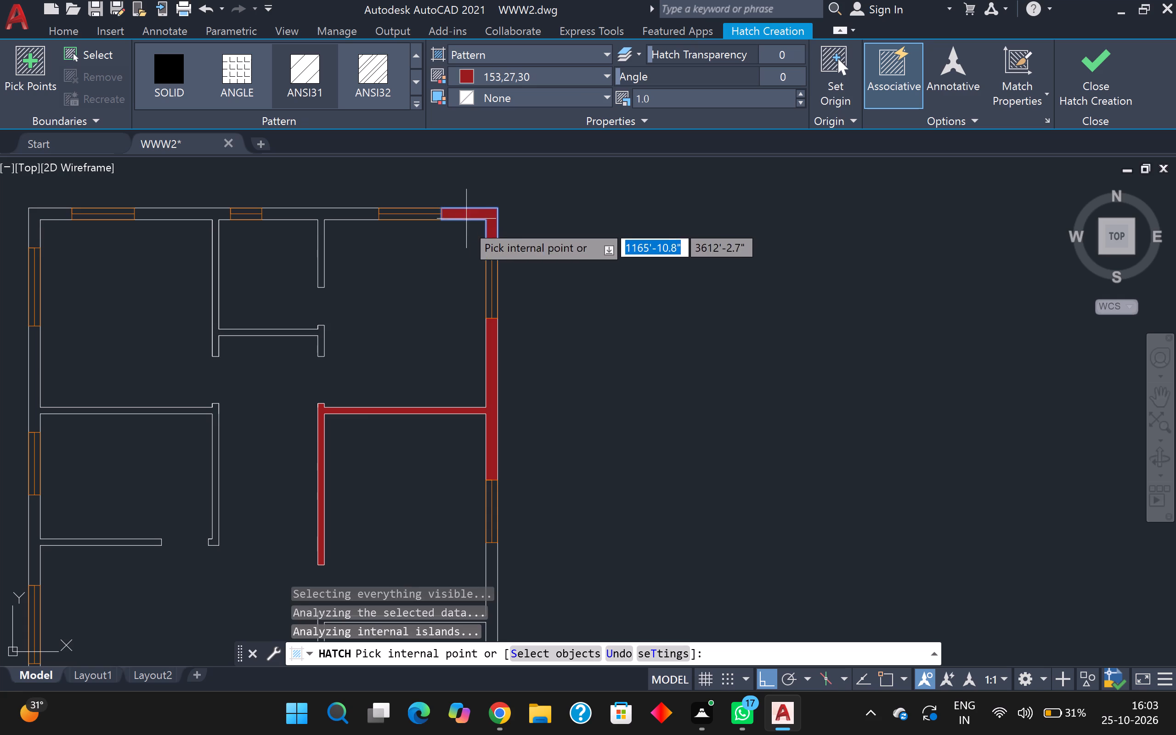
pyautogui.click(339, 216)
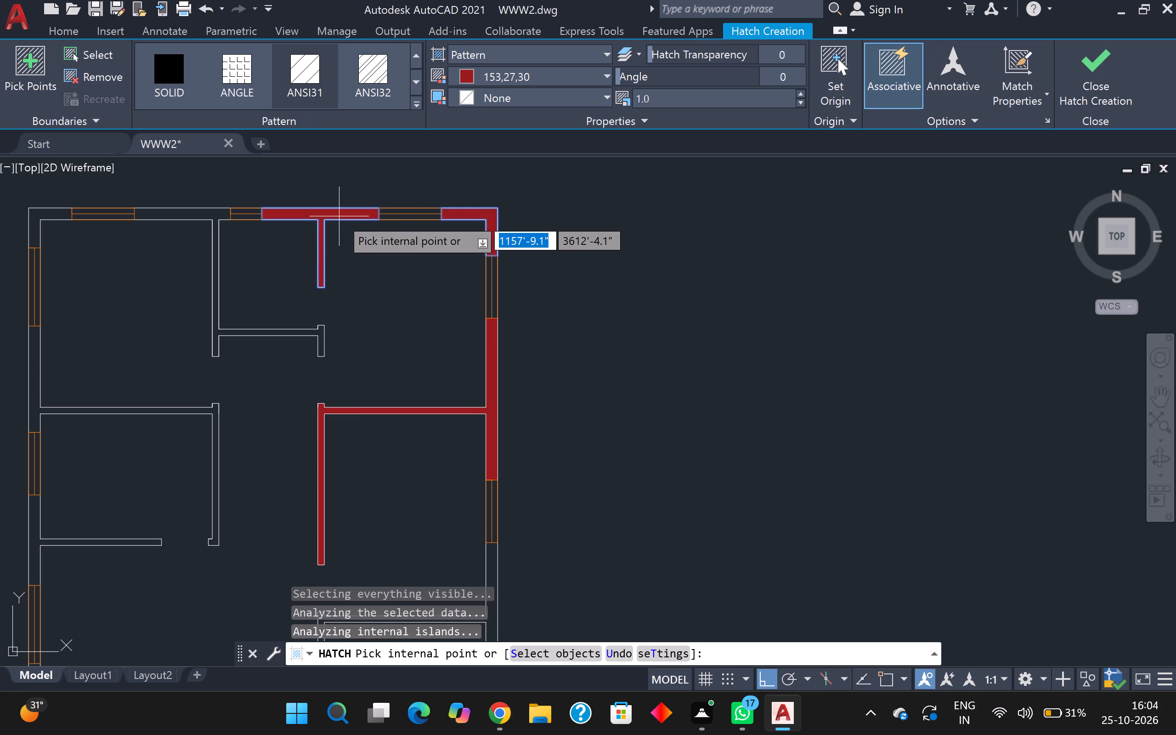
pyautogui.click(208, 218)
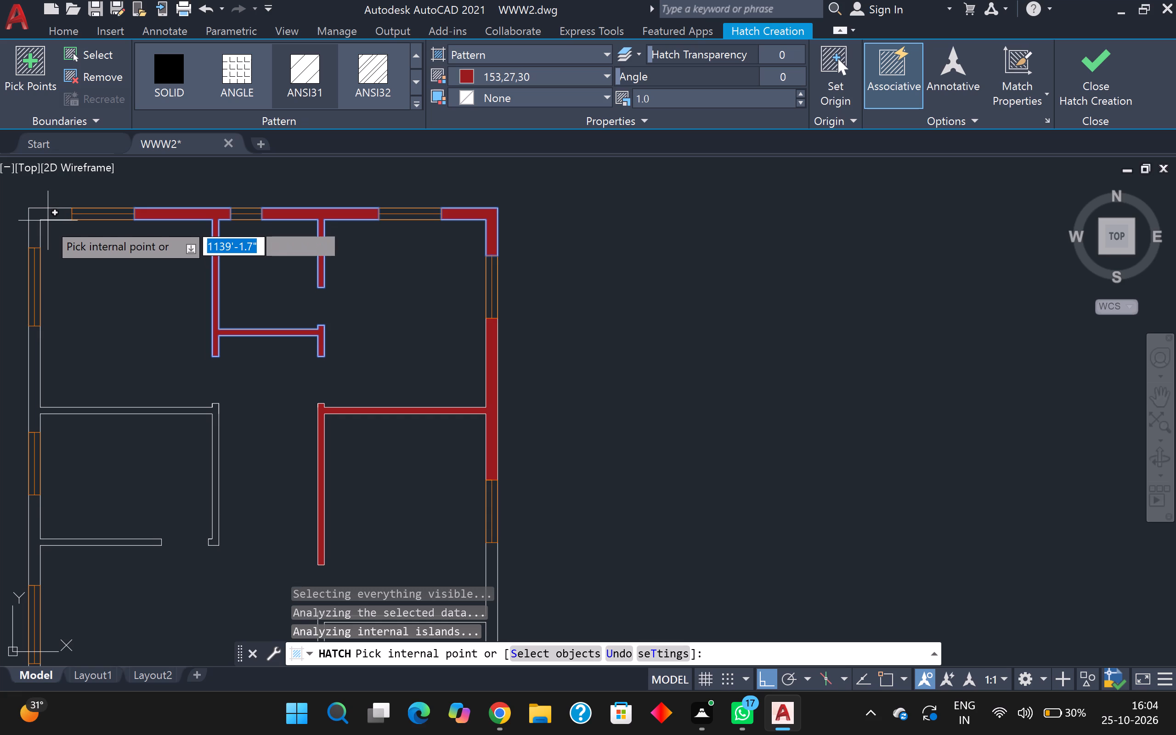
pyautogui.press('Escape')
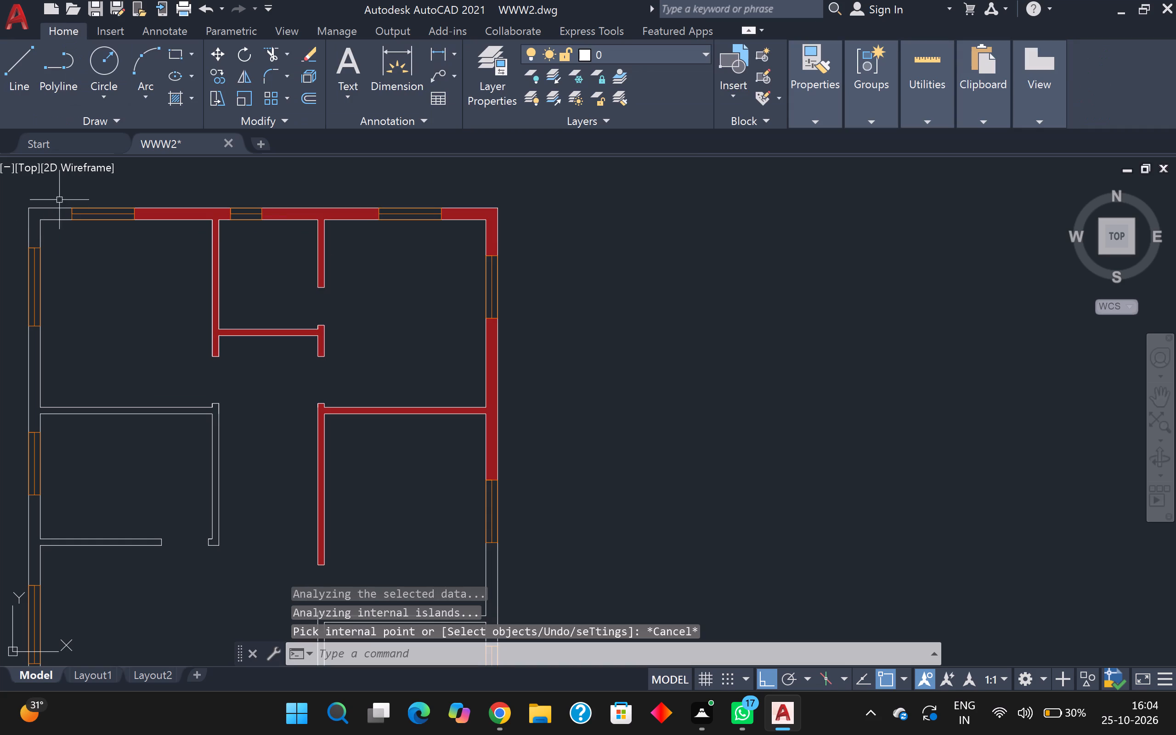
# Hatch the top-left corner, the left outer wall sections with their connected inner walls, and the staircase wall in dark red 153,27,30.
pyautogui.press('space')
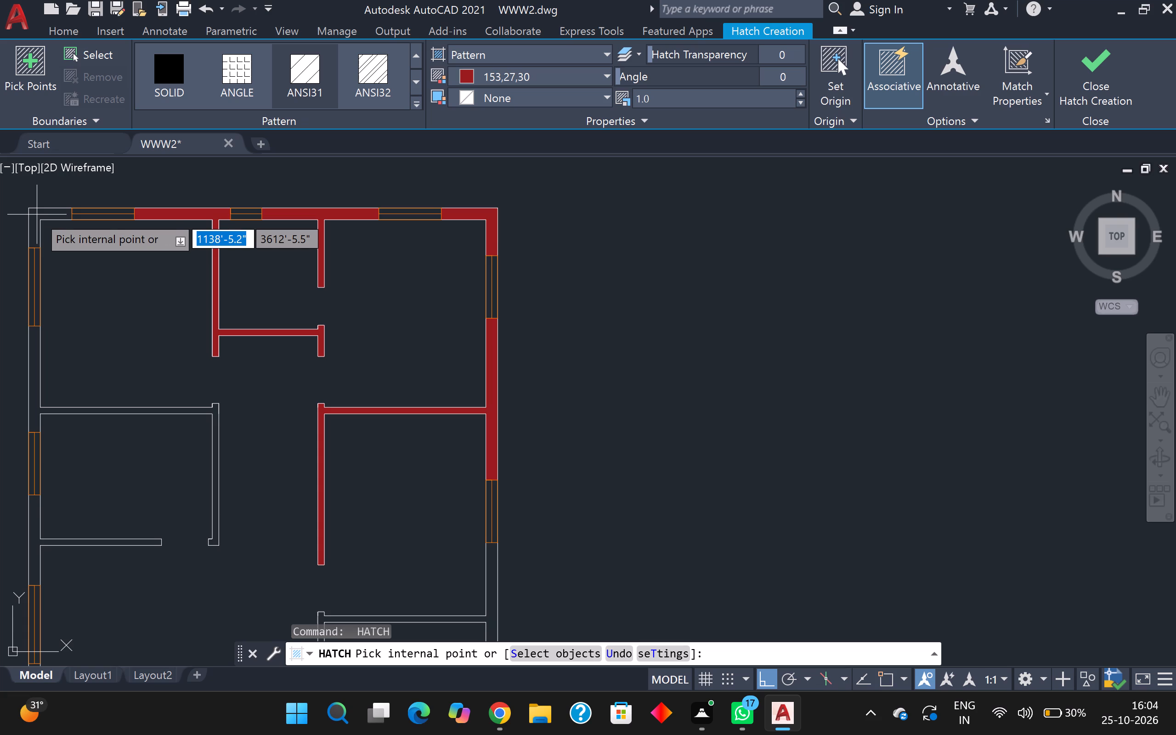
pyautogui.scroll(1, 37, 215)
pyautogui.scroll(-4, 37, 215)
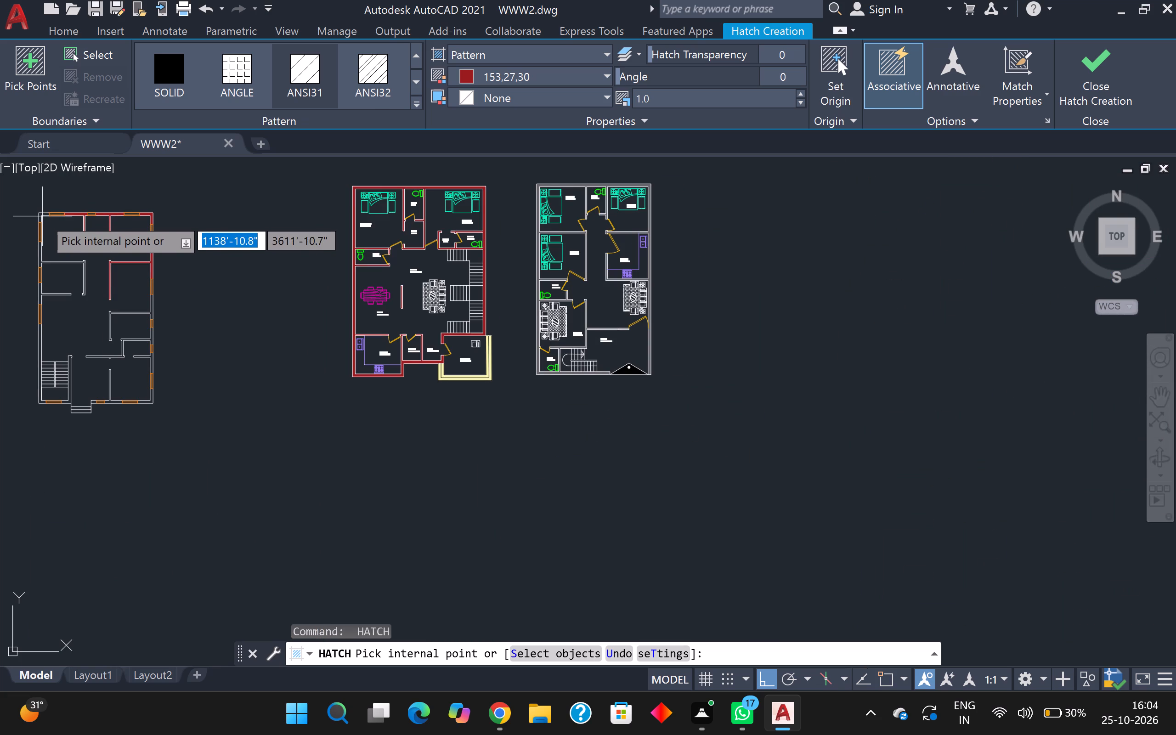
pyautogui.scroll(1, 41, 213)
pyautogui.click(41, 213)
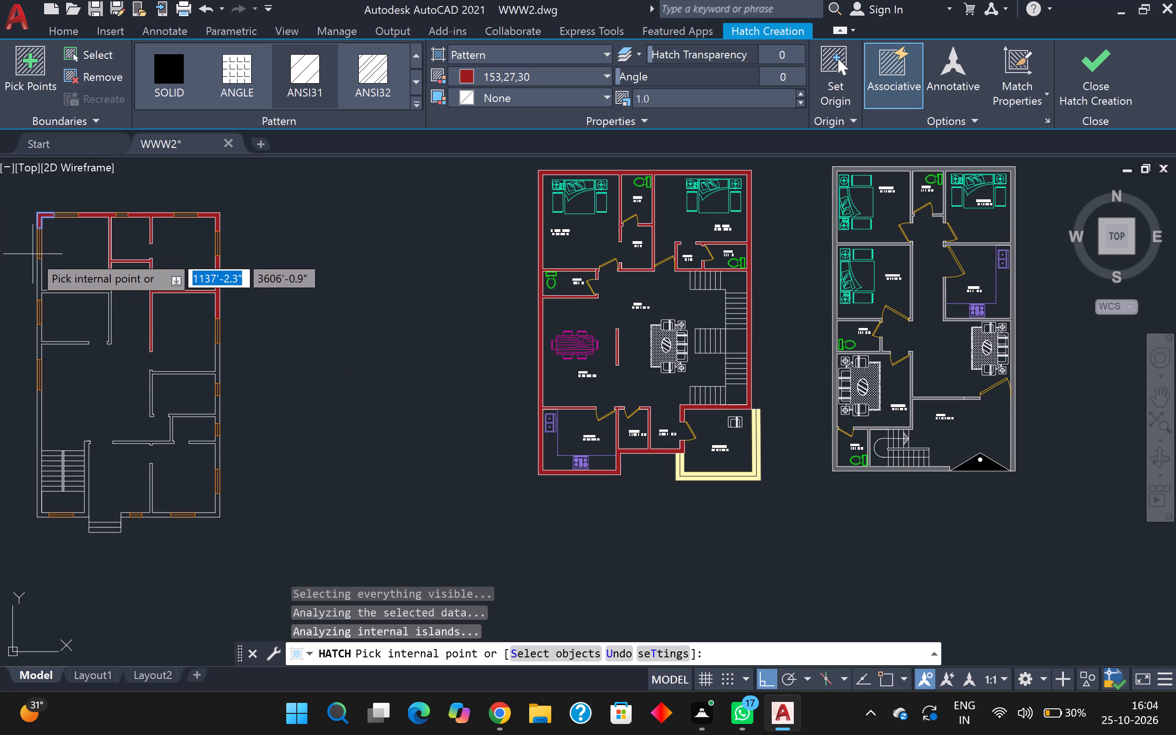
pyautogui.click(41, 262)
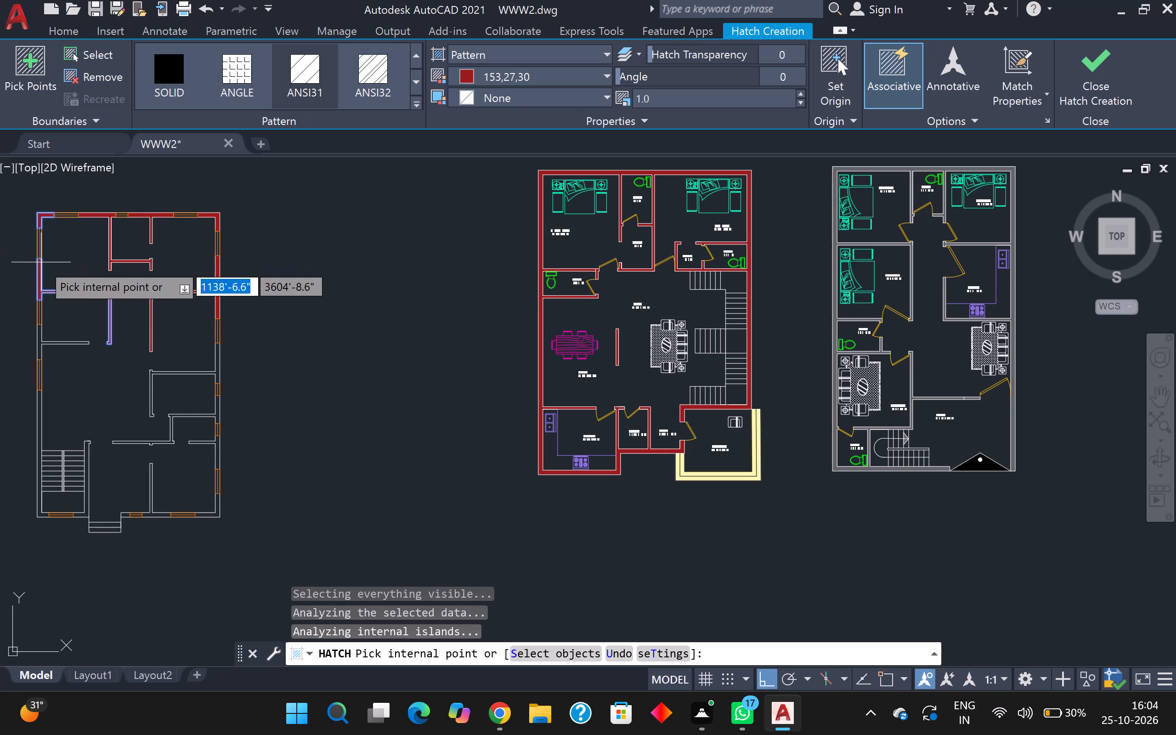
pyautogui.click(39, 339)
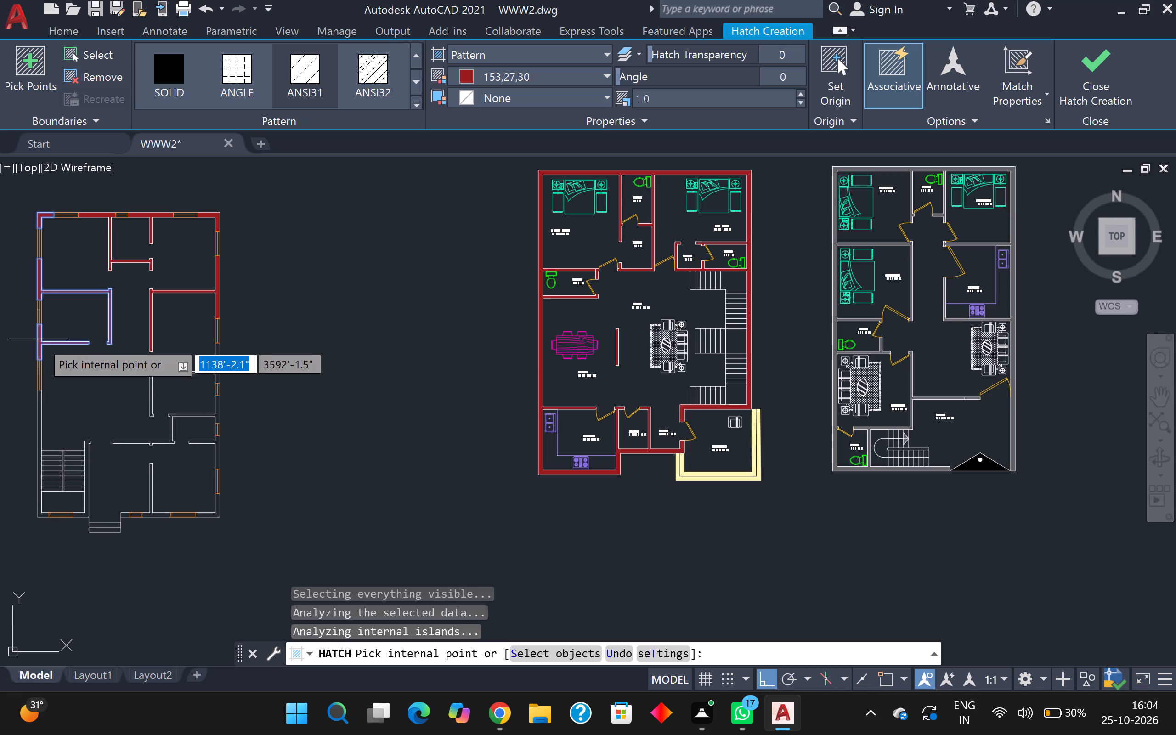
pyautogui.click(41, 401)
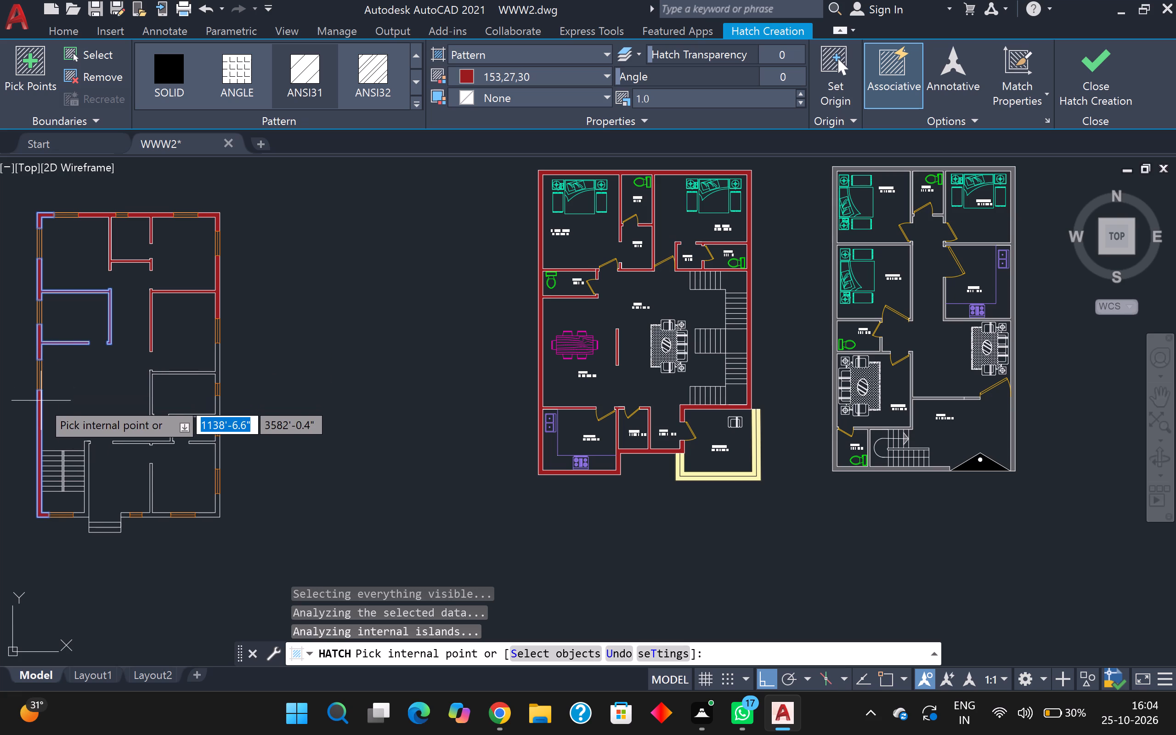
pyautogui.click(88, 455)
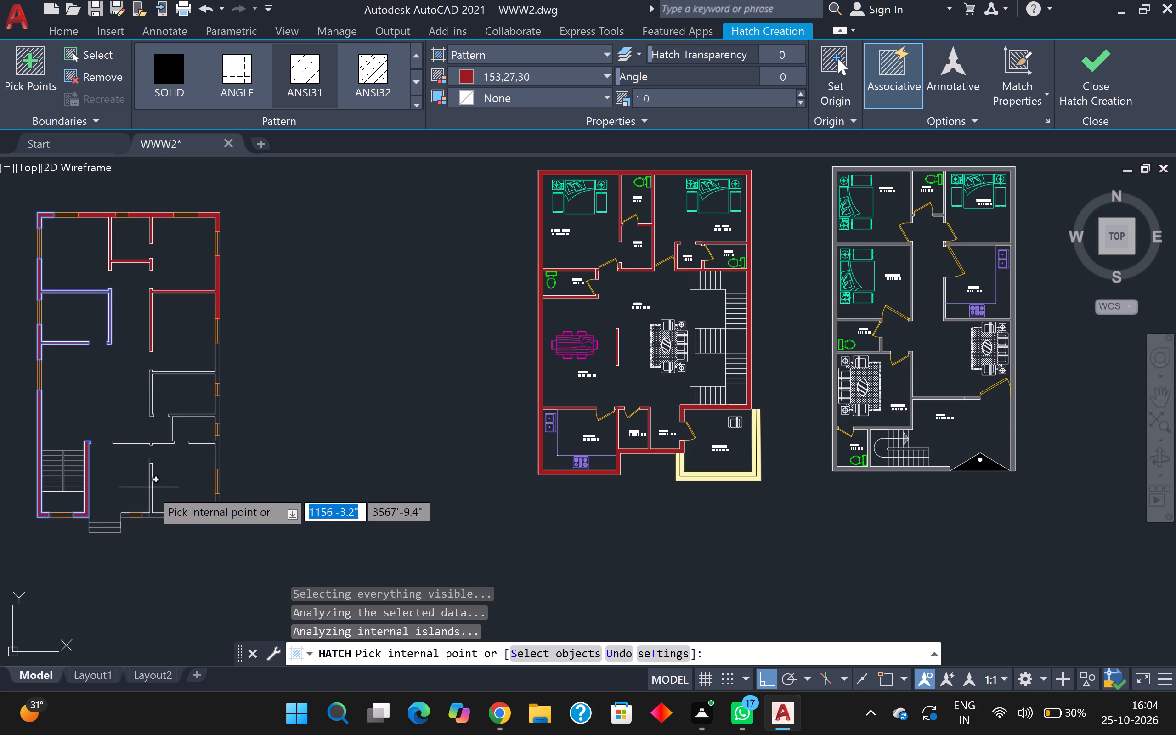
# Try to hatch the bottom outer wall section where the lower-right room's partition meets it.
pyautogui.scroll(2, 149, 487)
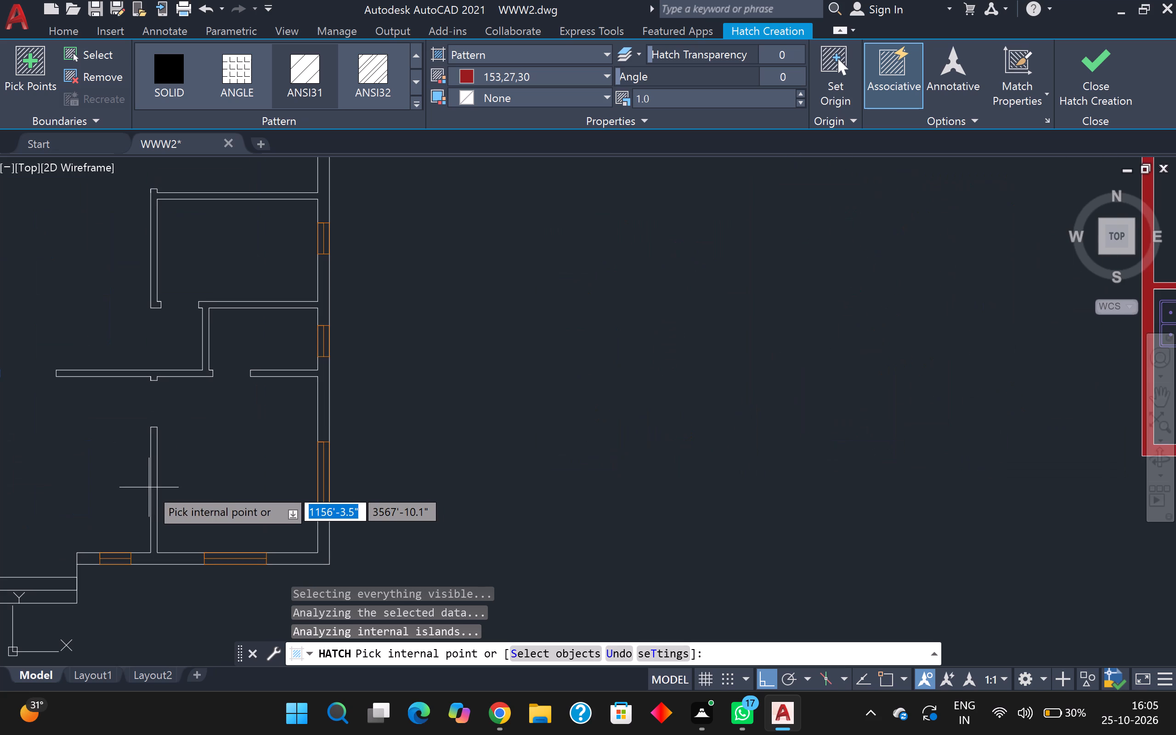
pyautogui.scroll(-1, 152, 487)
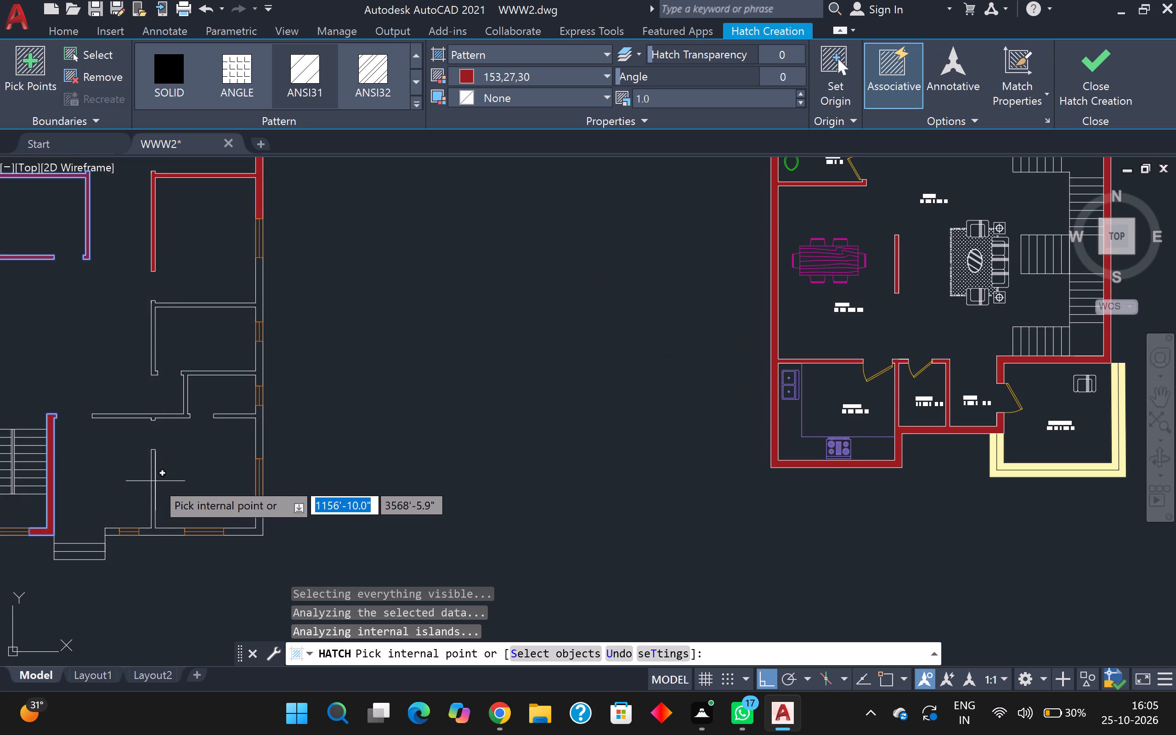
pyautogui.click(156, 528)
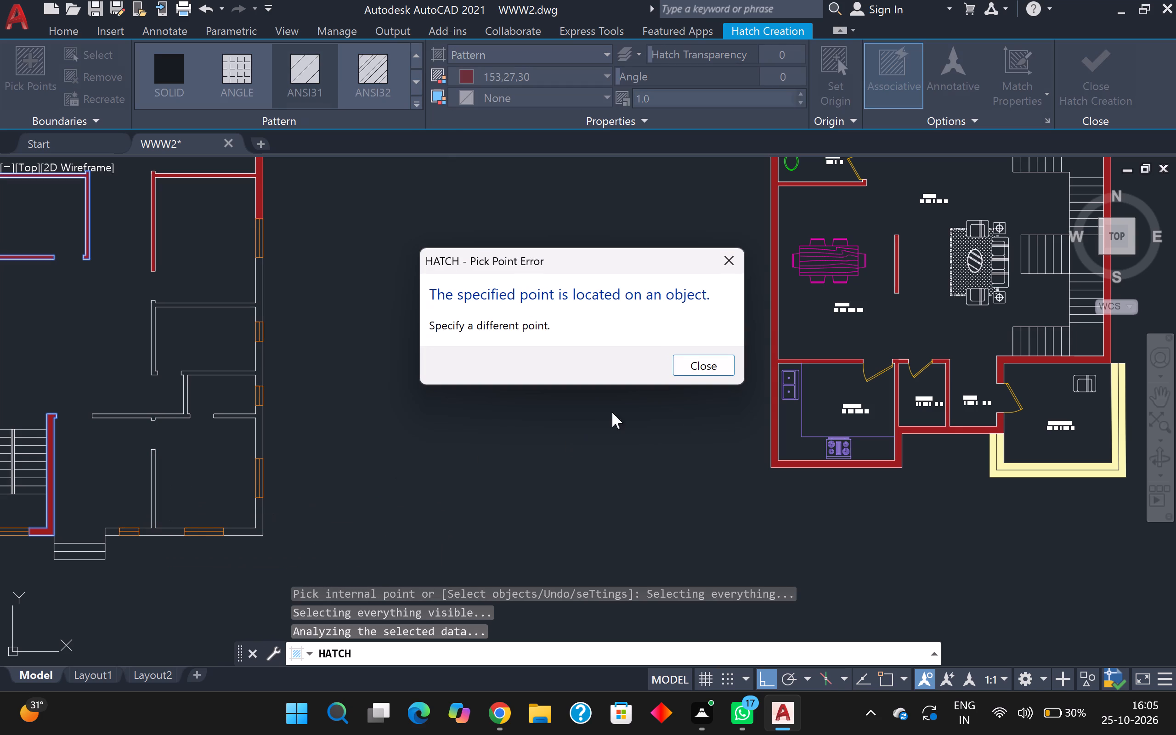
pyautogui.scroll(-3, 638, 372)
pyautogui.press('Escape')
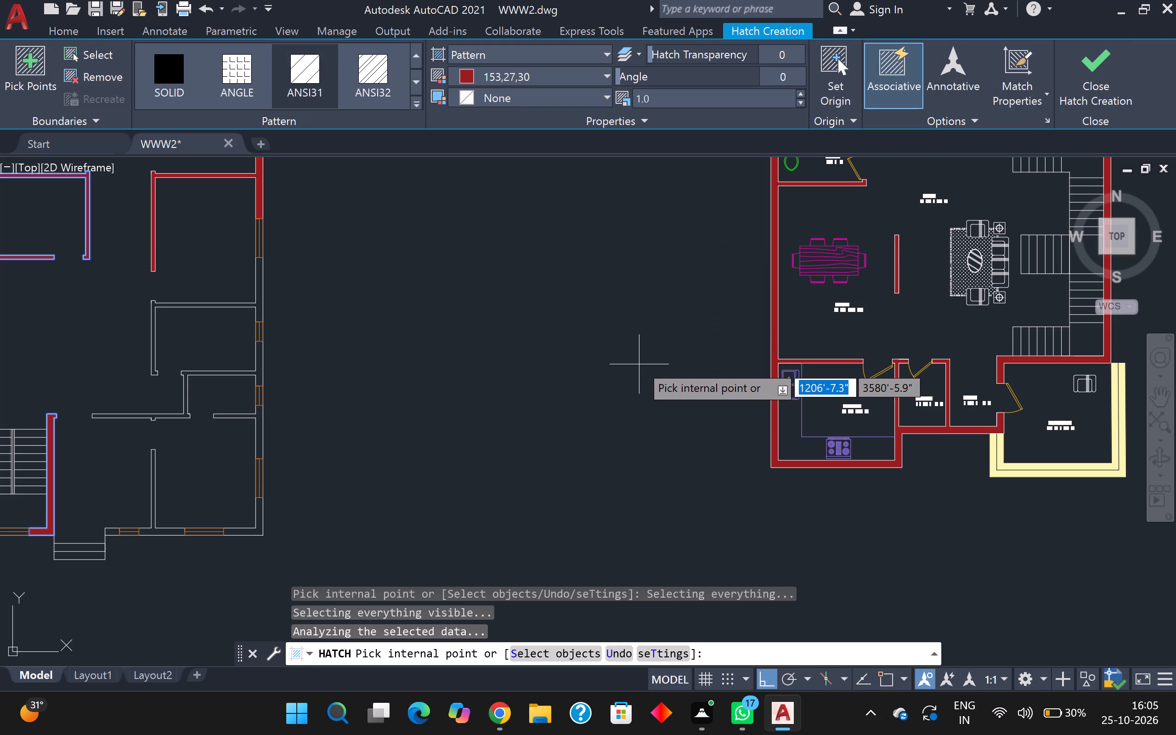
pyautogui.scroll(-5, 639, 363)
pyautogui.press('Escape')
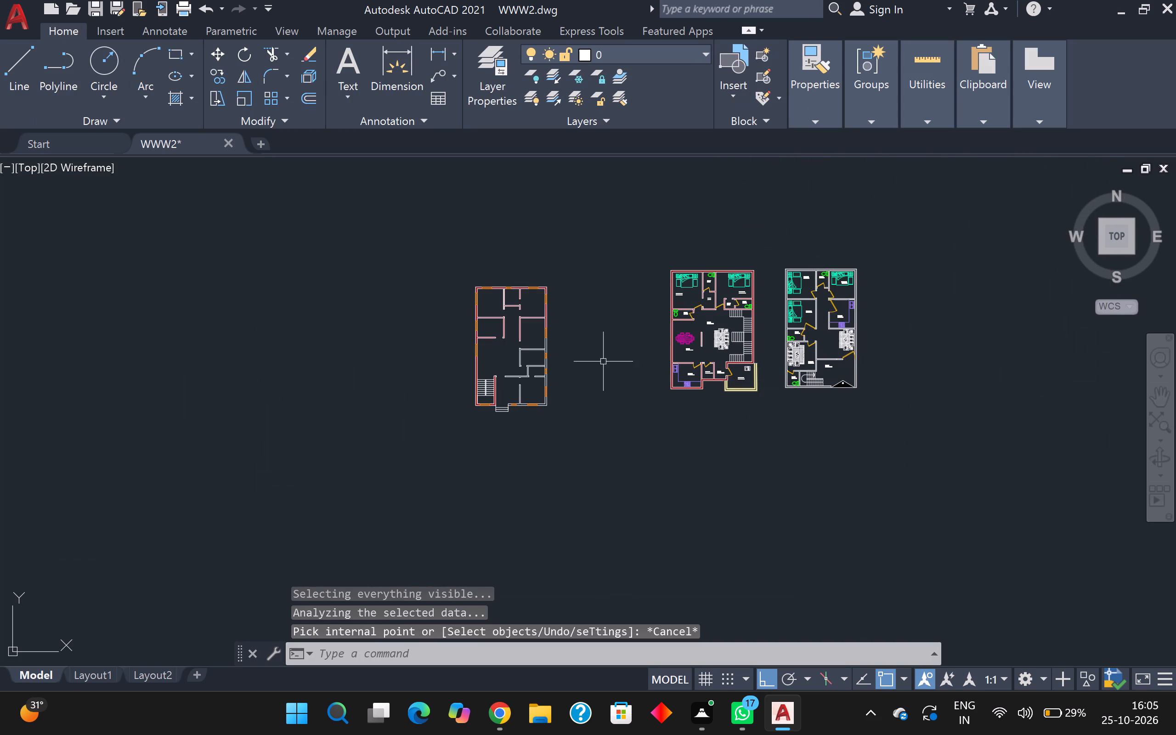
# Hatch the bottom outer wall sections from the entrance steps to the bottom-right corner, with the connected partition, in dark red 153,27,30.
pyautogui.scroll(2, 601, 359)
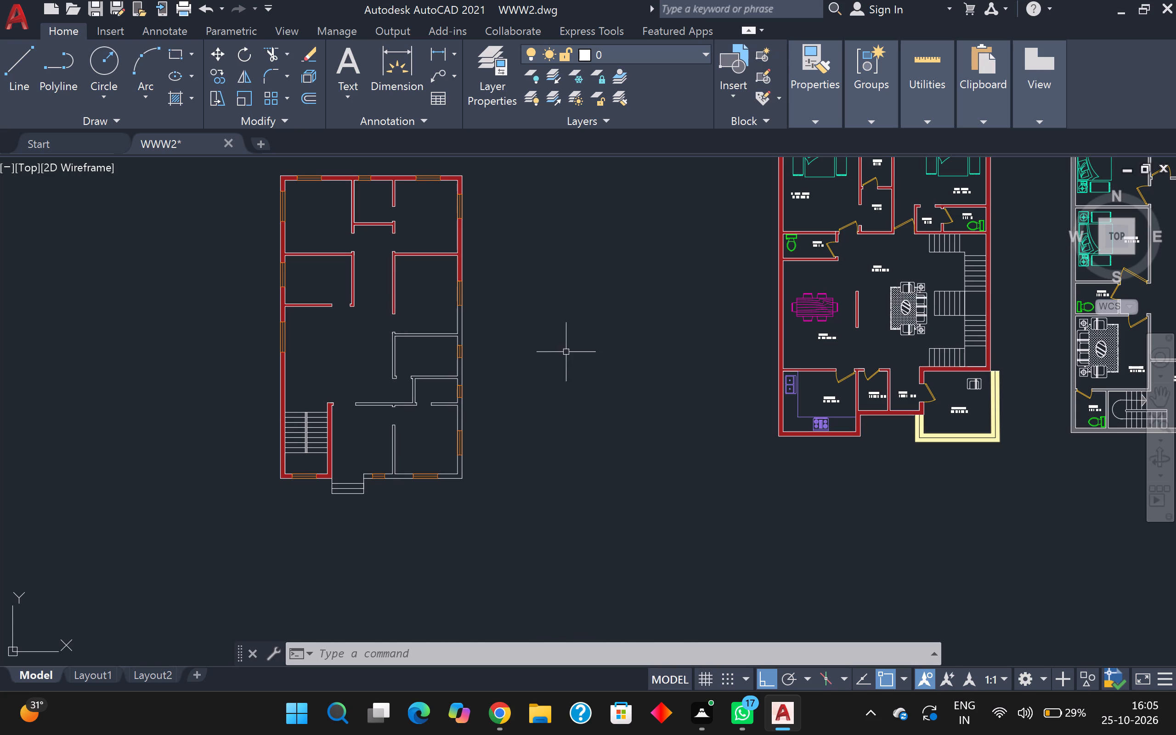
pyautogui.click(175, 103)
pyautogui.scroll(2, 379, 477)
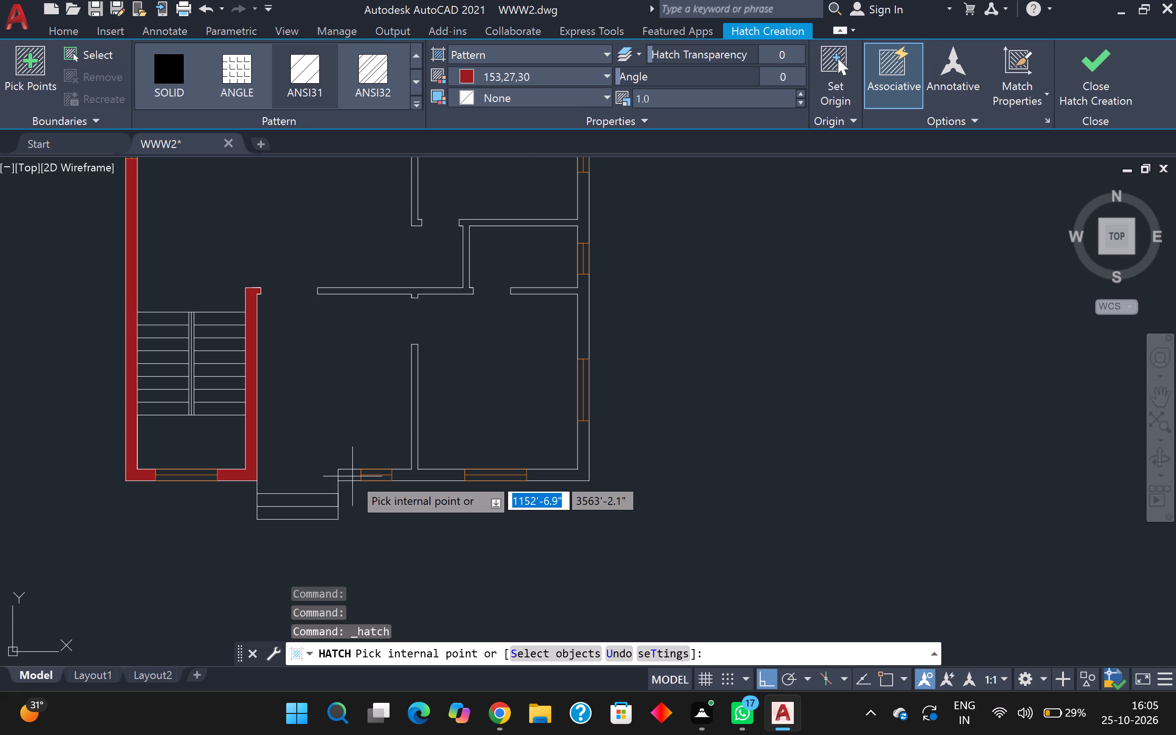
pyautogui.scroll(3, 352, 476)
pyautogui.scroll(-4, 352, 476)
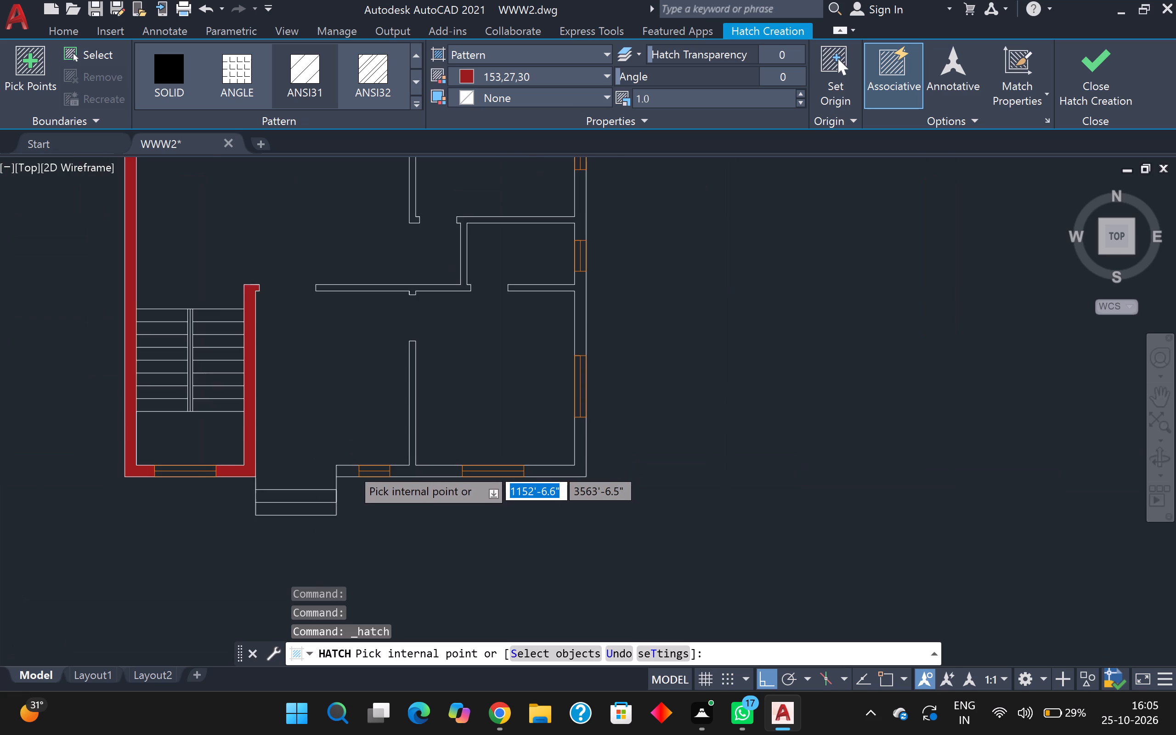
pyautogui.scroll(2, 347, 469)
pyautogui.click(347, 469)
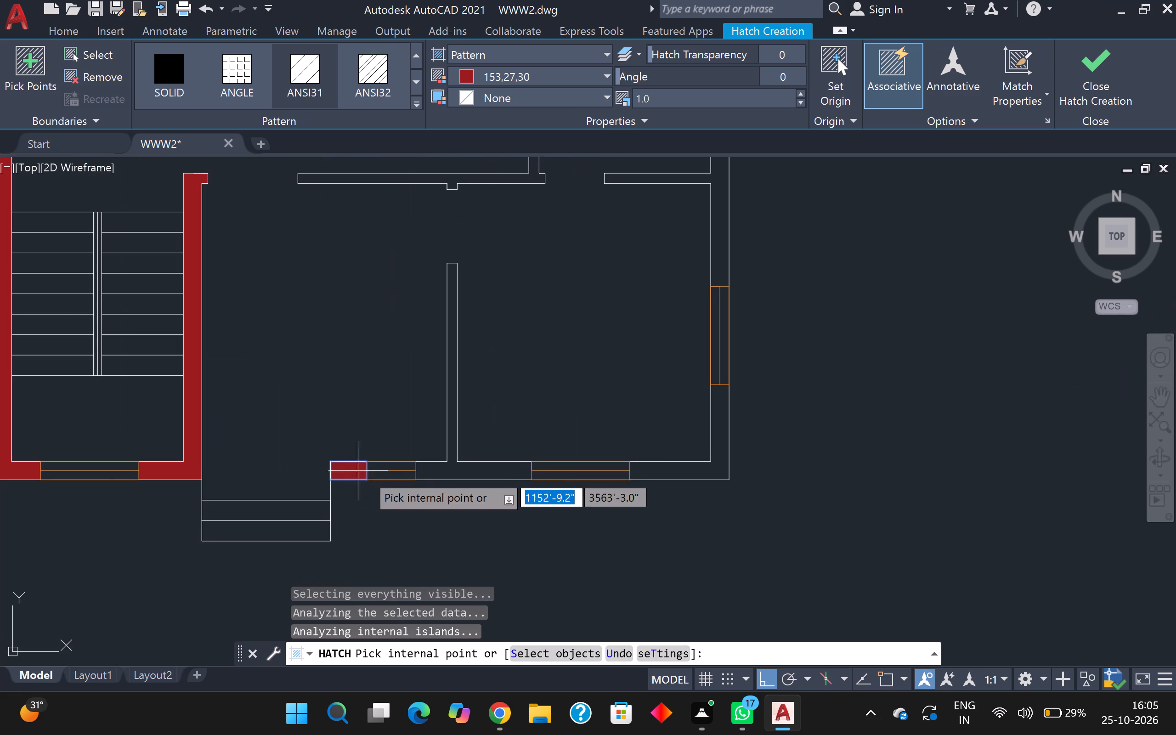
pyautogui.click(430, 474)
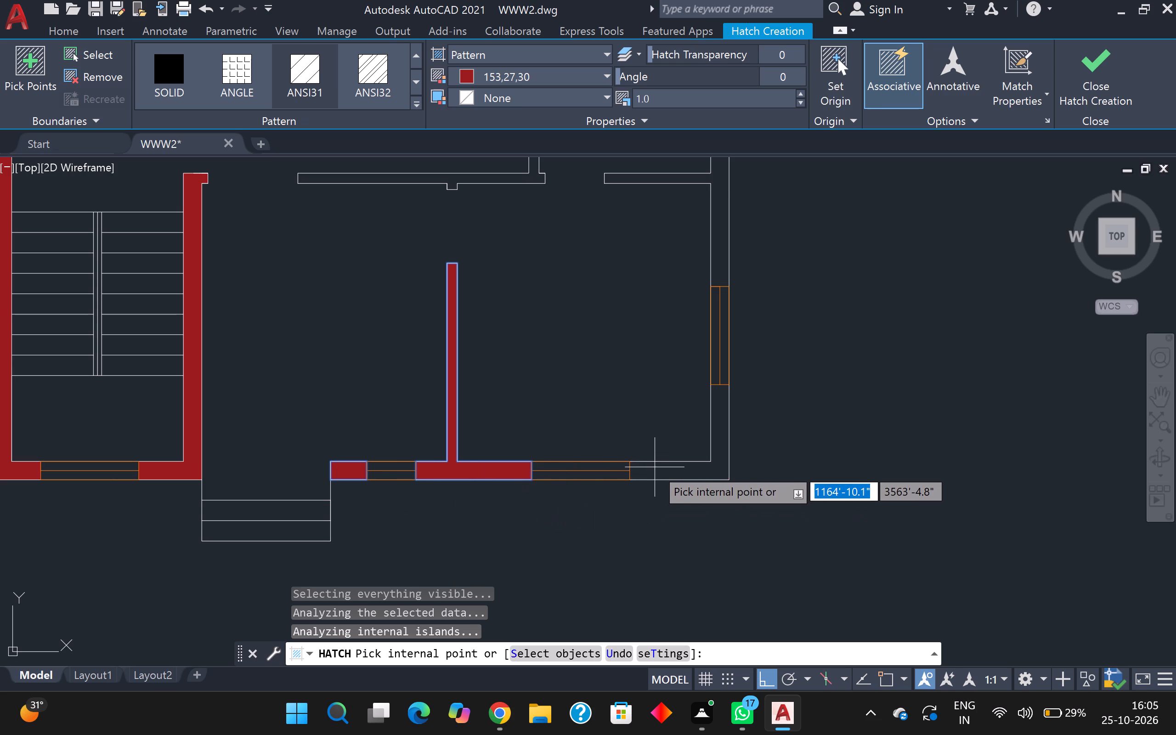
pyautogui.click(655, 467)
pyautogui.scroll(-2, 635, 414)
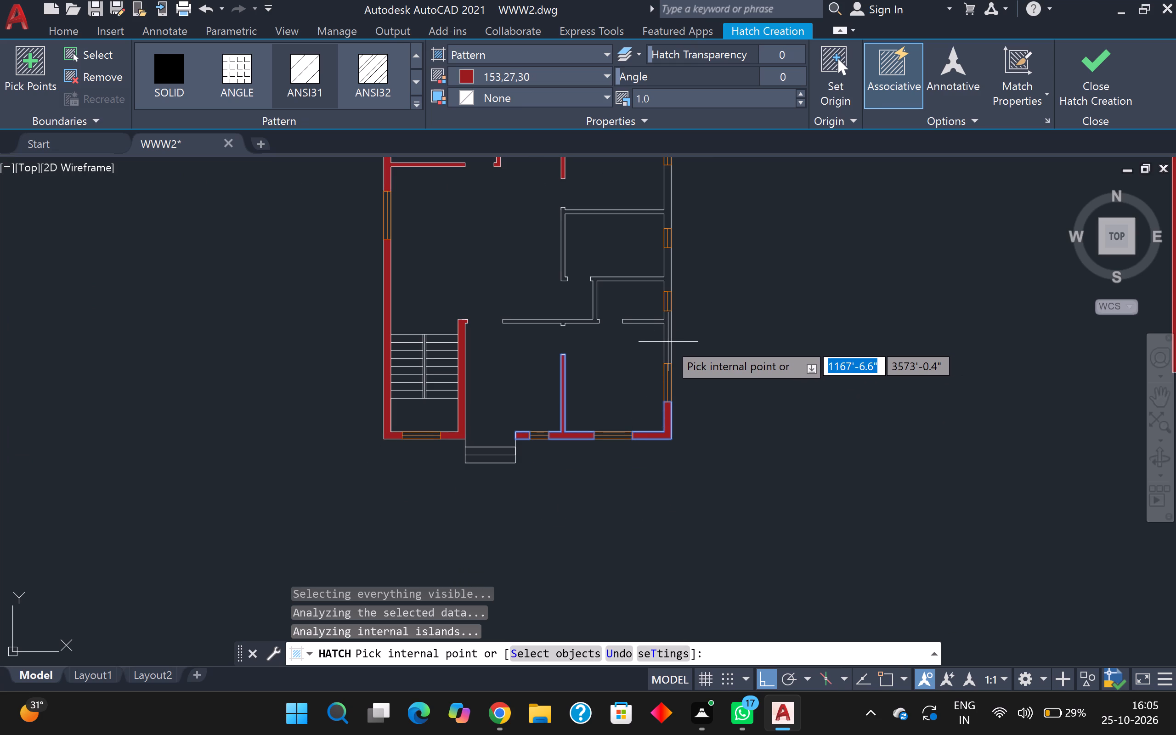
# Hatch the three remaining right outer wall sections between windows, with their connected partitions, in dark red 153,27,30.
pyautogui.scroll(2, 664, 342)
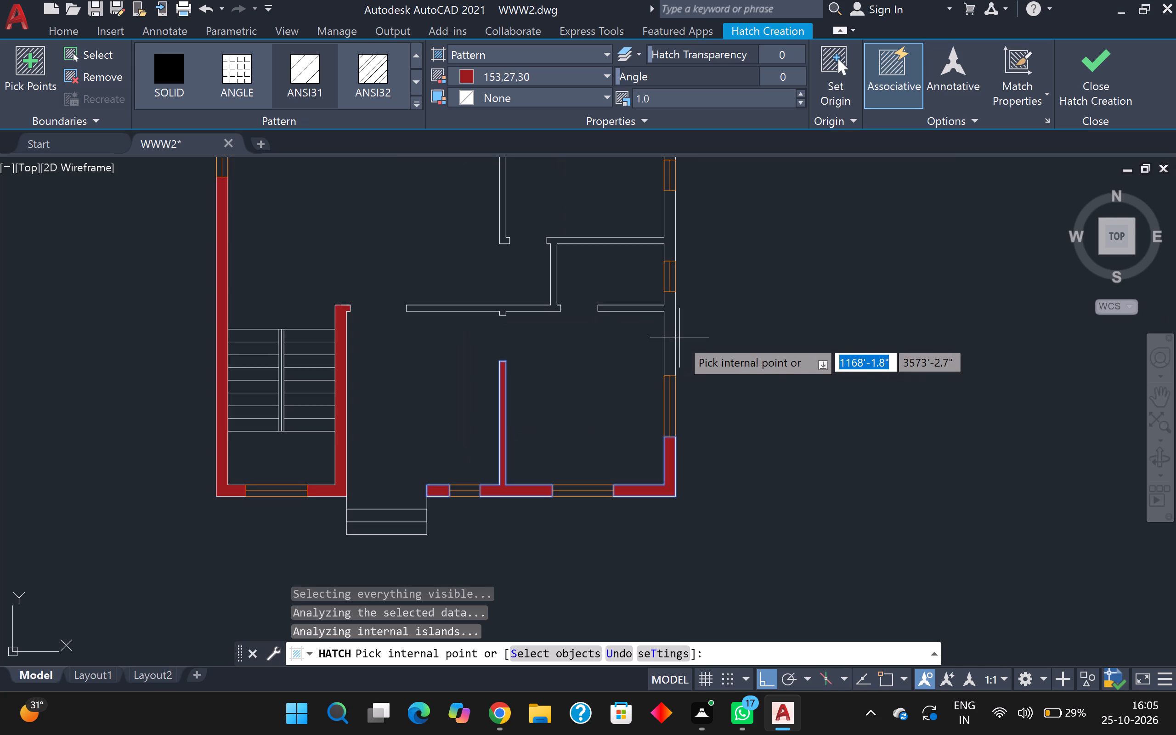
pyautogui.click(670, 237)
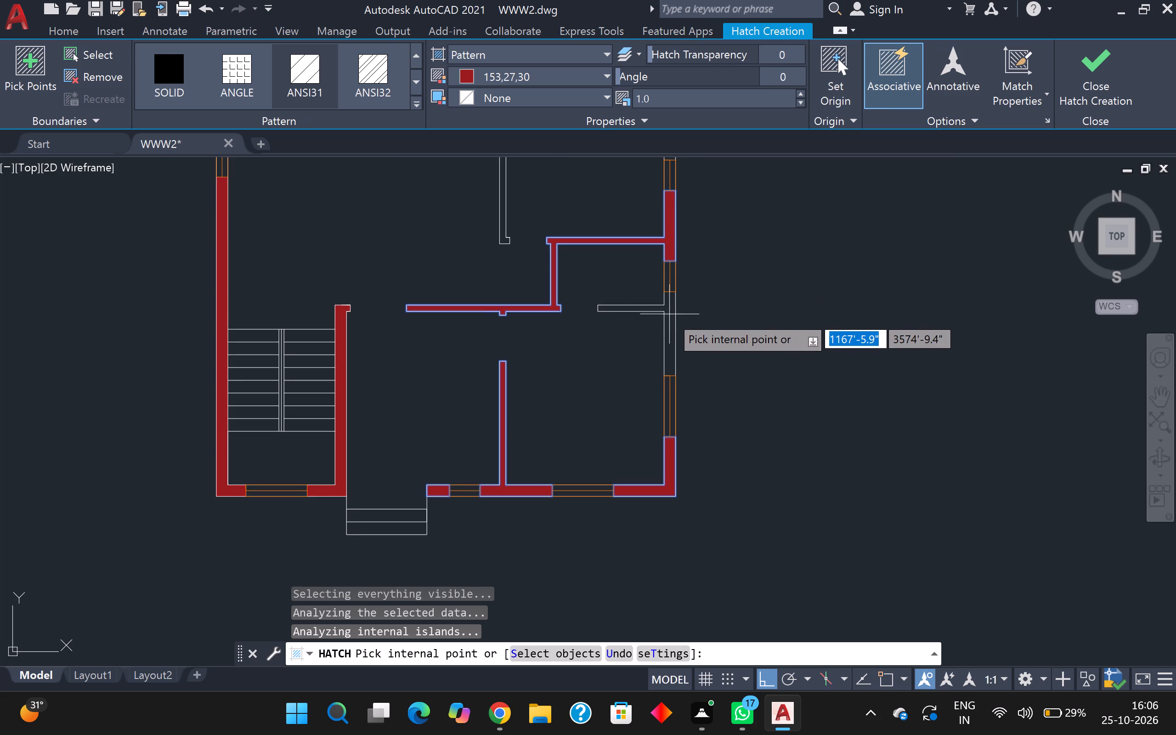
pyautogui.click(669, 315)
pyautogui.scroll(-3, 668, 319)
pyautogui.scroll(3, 665, 275)
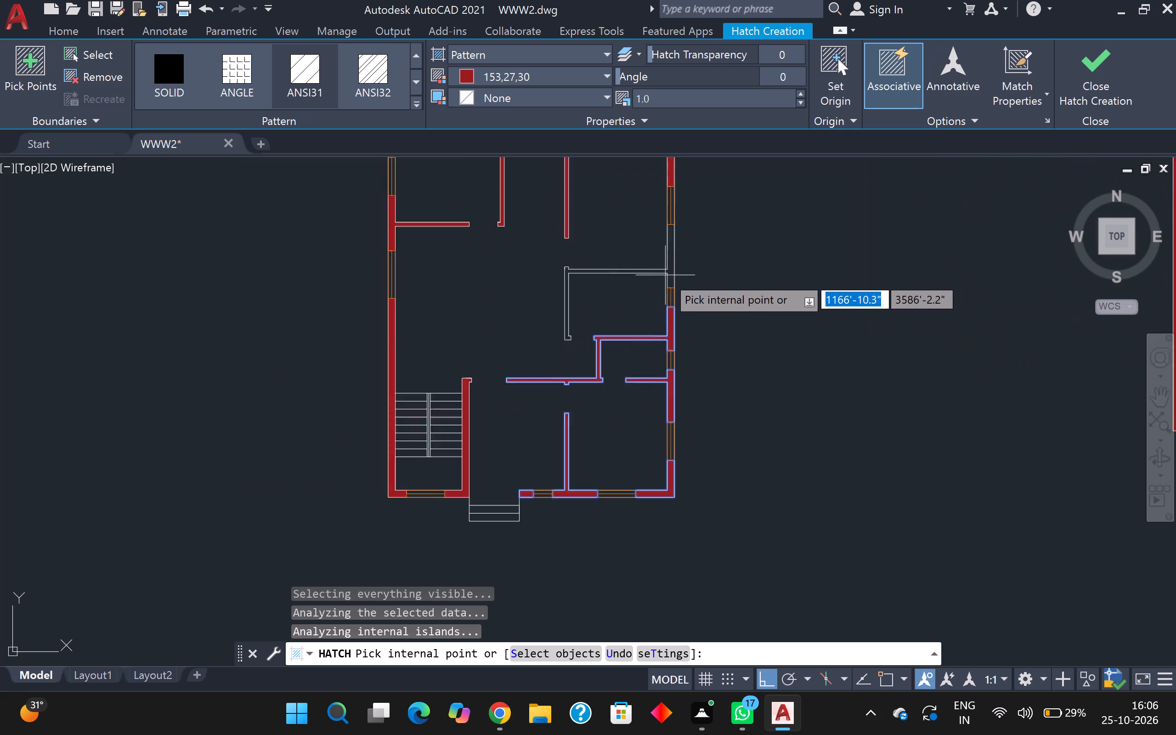
pyautogui.click(674, 266)
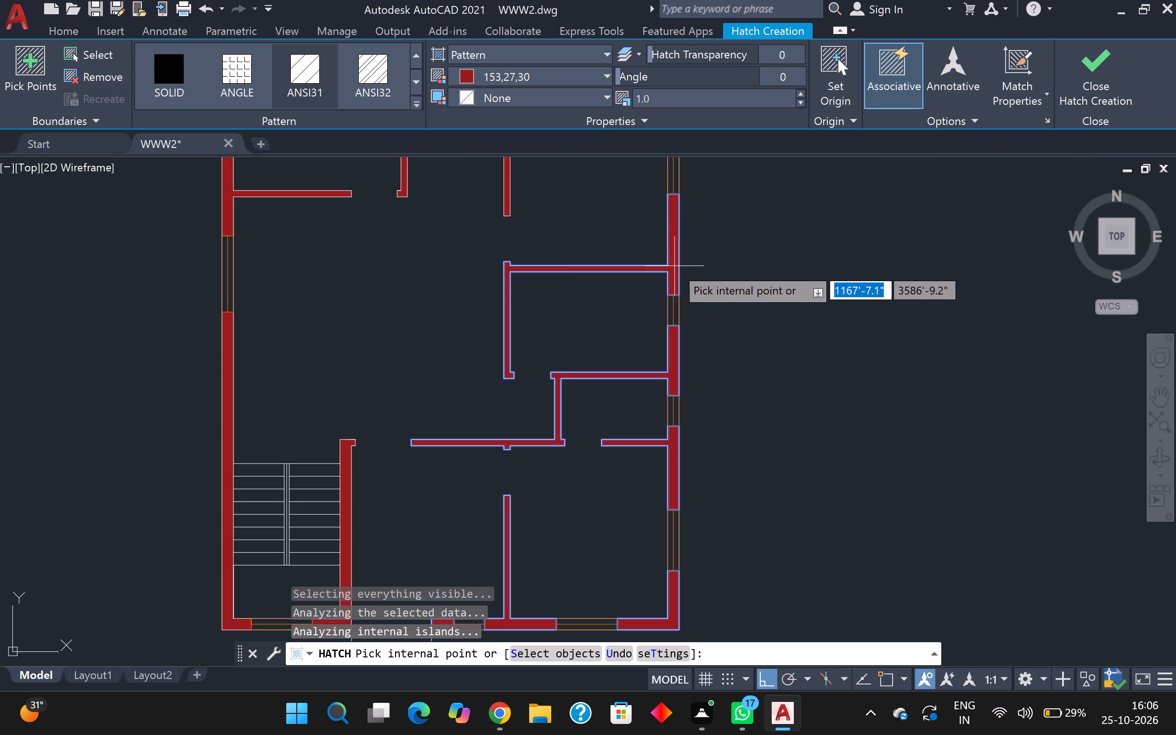
pyautogui.scroll(-2, 674, 266)
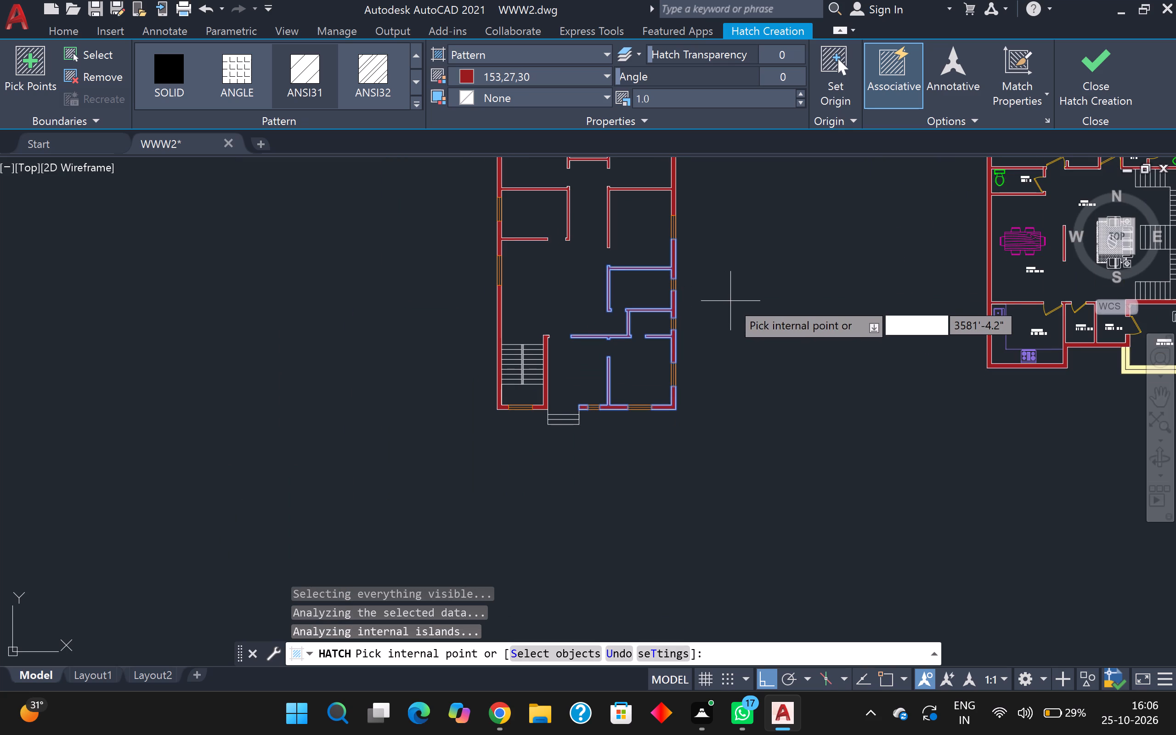
pyautogui.press('Escape')
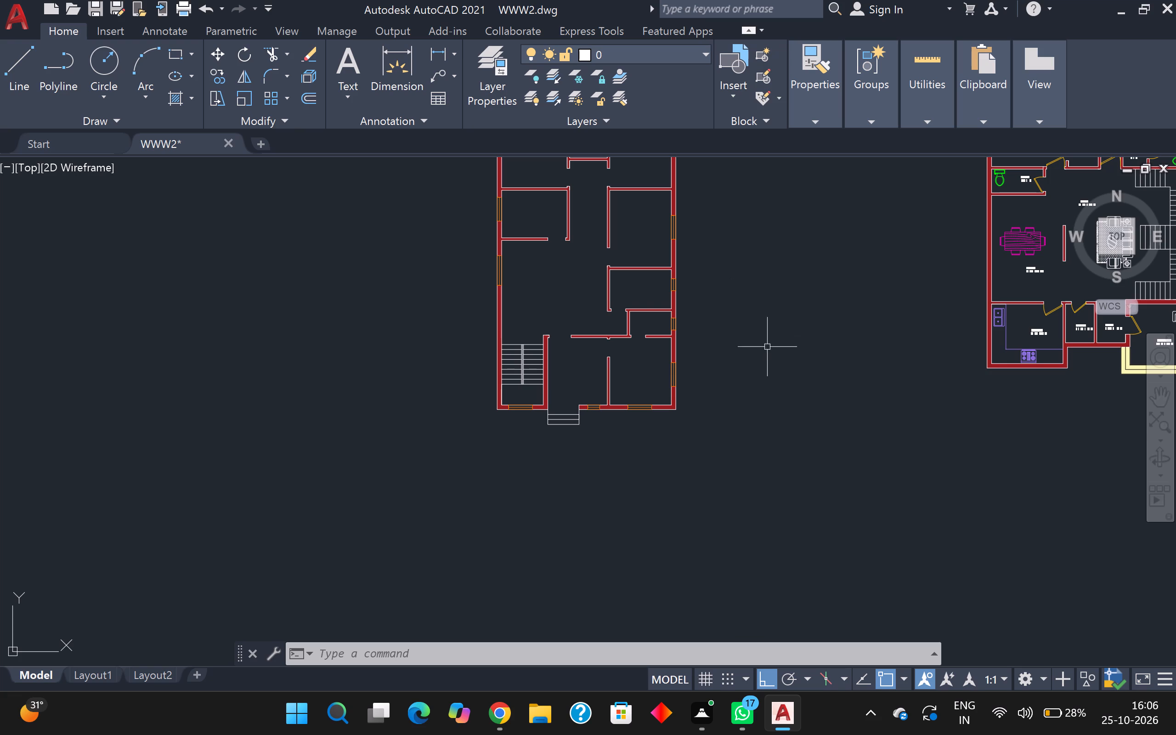
# Draw a vertical line about 2' long down from the middle of the top tread line in the staircase's right flight.
pyautogui.scroll(-3, 575, 409)
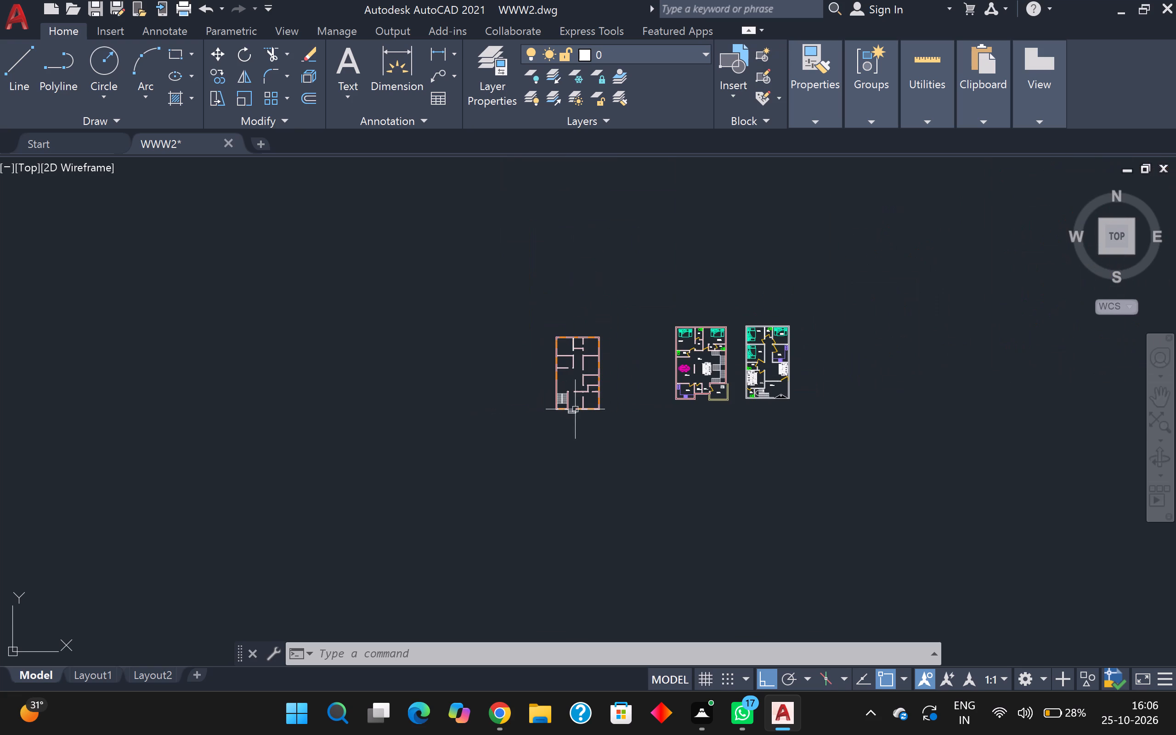
pyautogui.scroll(4, 575, 427)
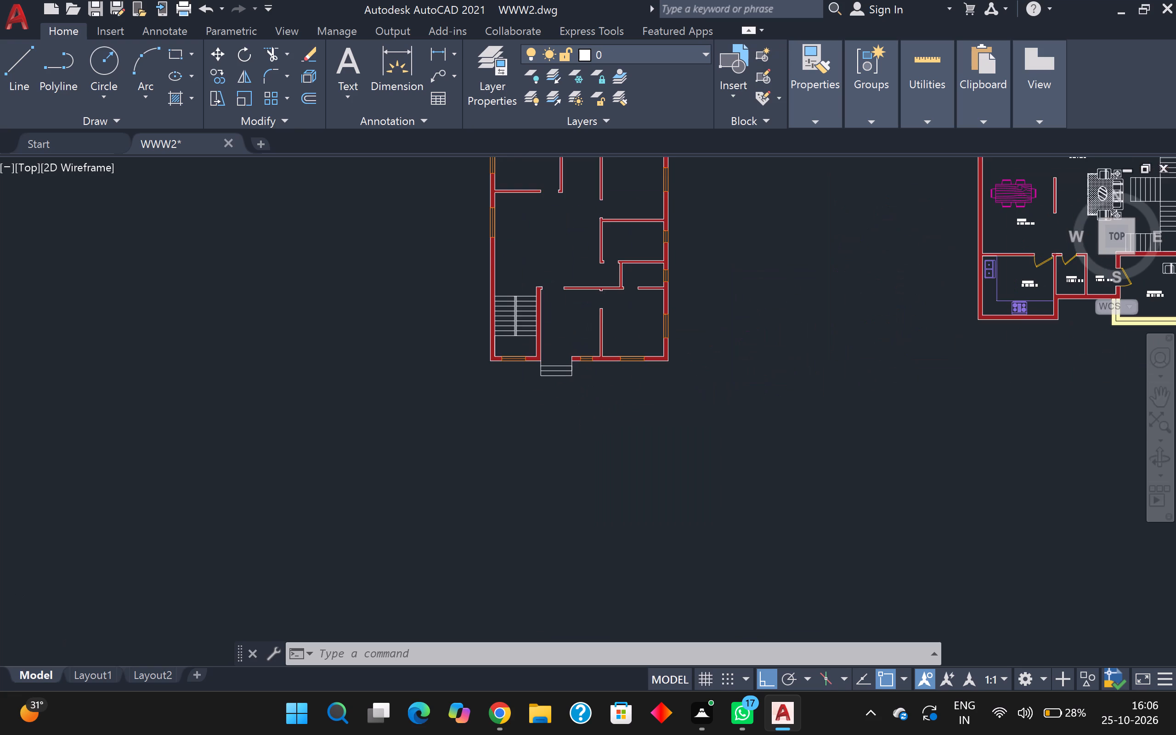
pyautogui.scroll(1, 576, 416)
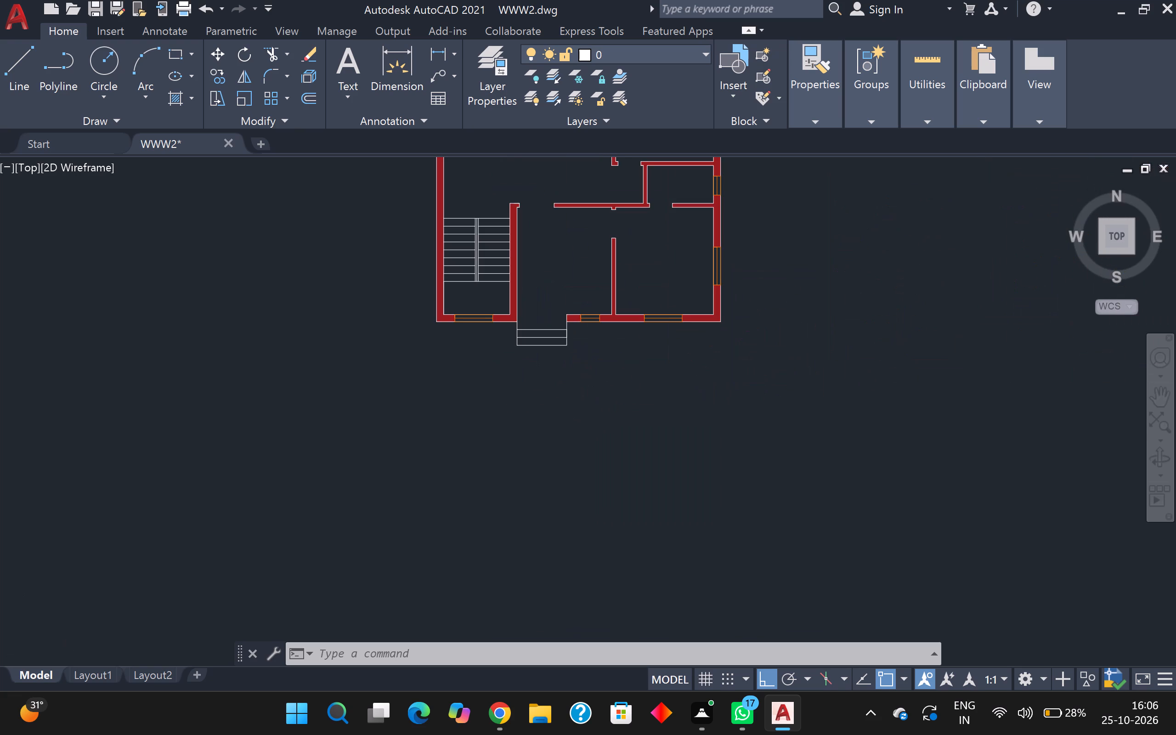
pyautogui.scroll(2, 495, 445)
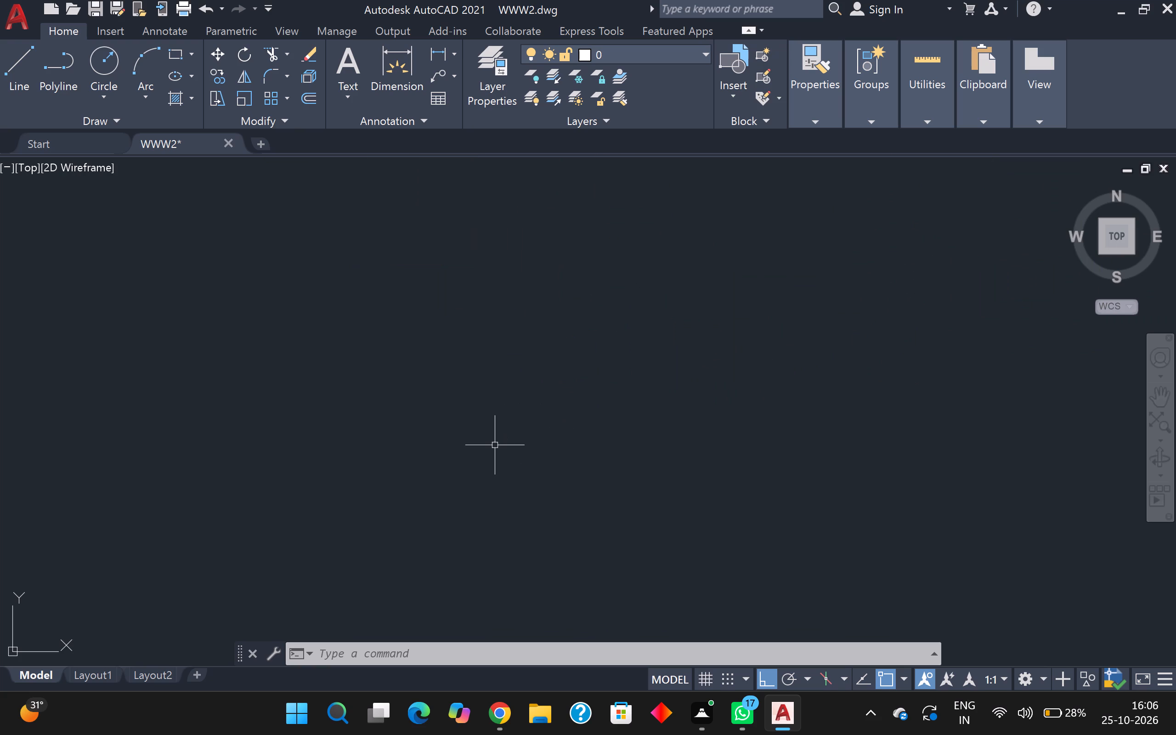
pyautogui.scroll(-4, 495, 445)
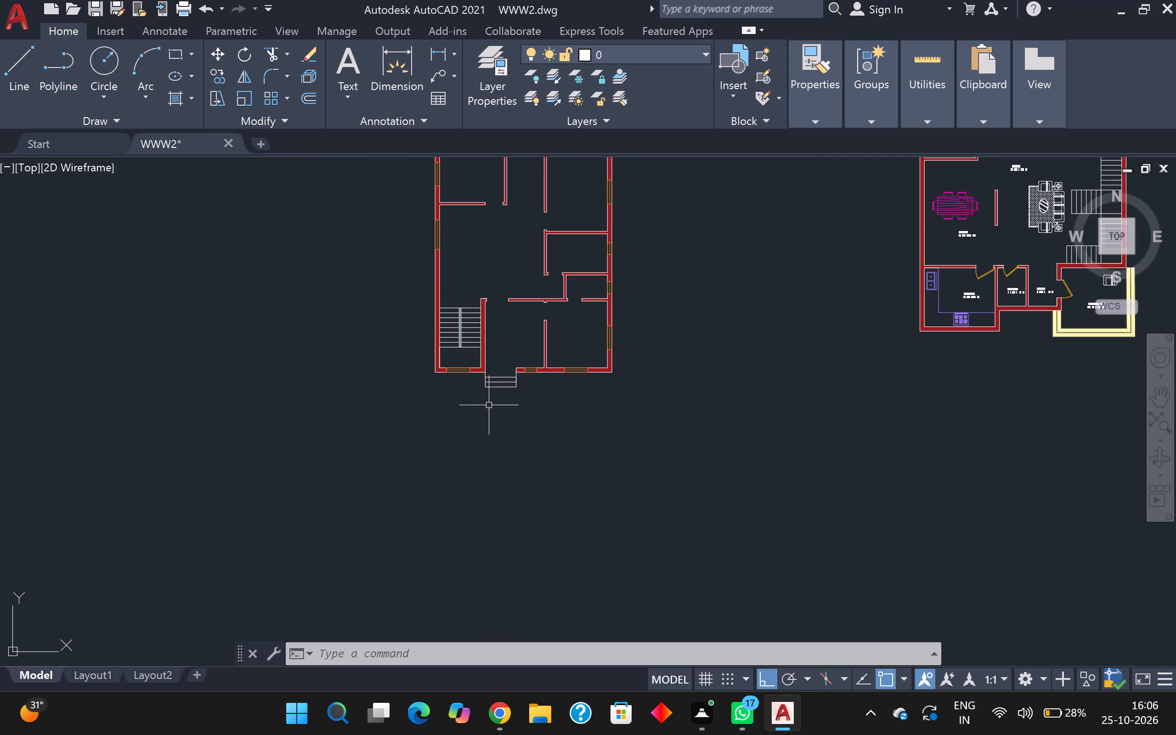
pyautogui.scroll(1, 481, 408)
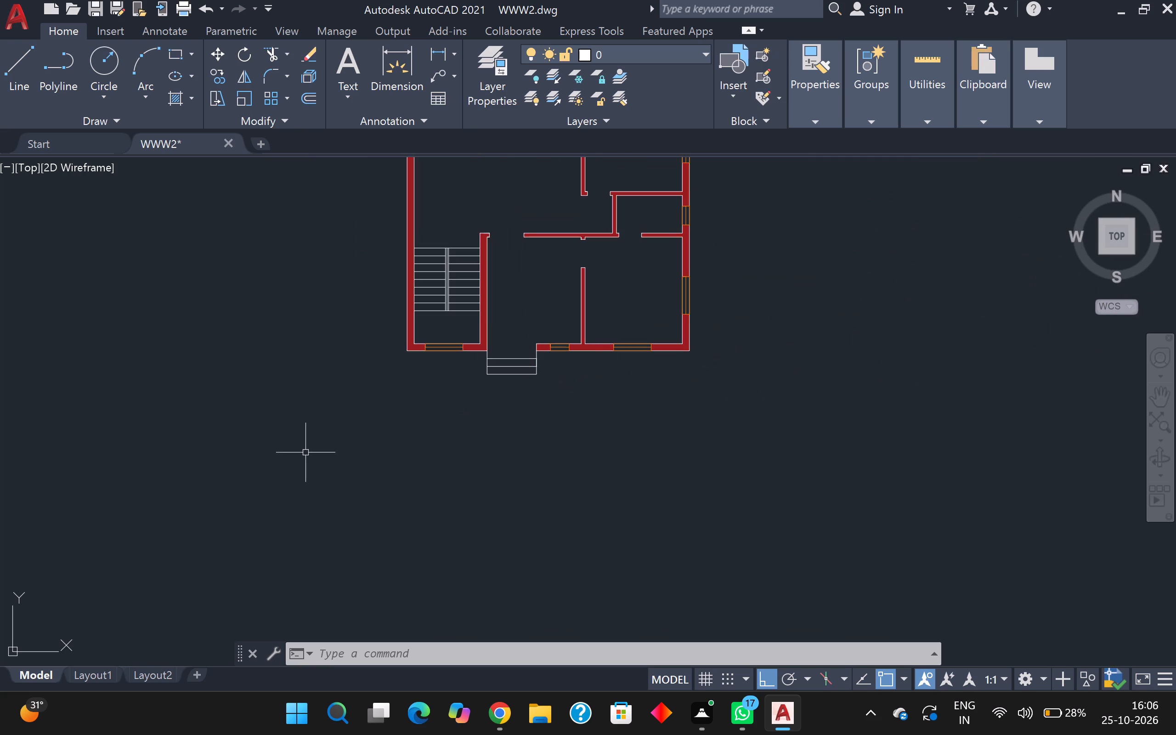
pyautogui.press('l')
pyautogui.press('Return')
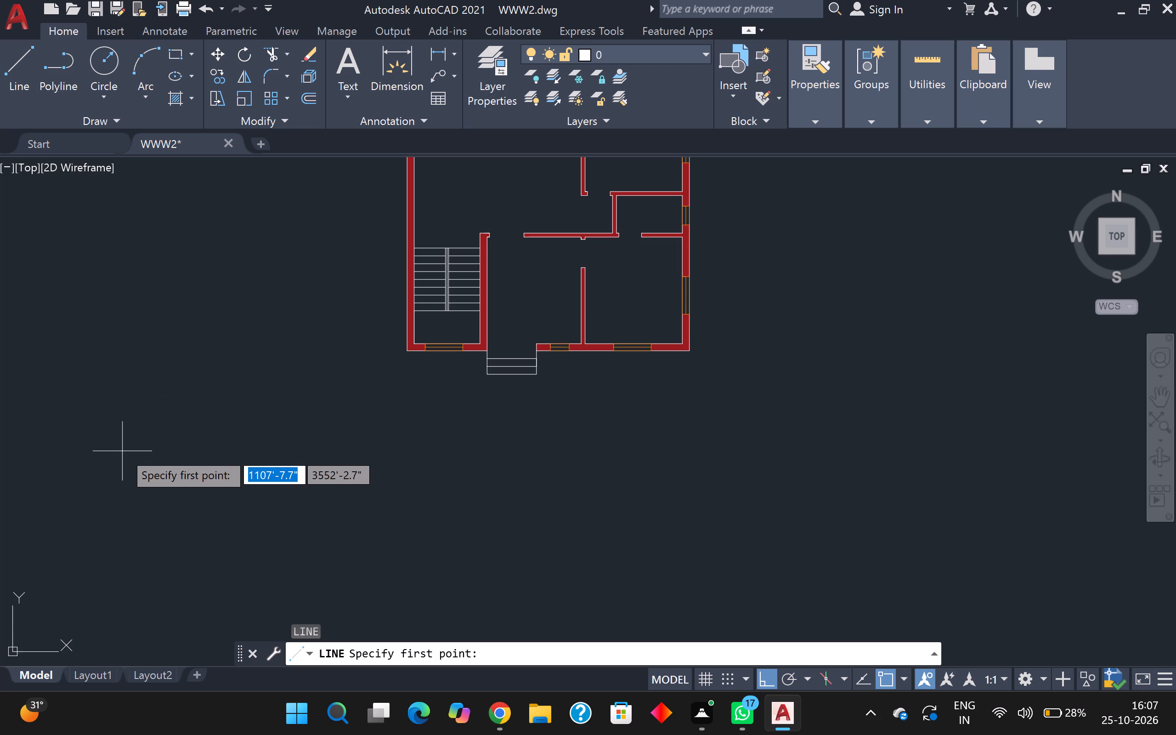
pyautogui.scroll(1, 216, 460)
pyautogui.scroll(-2, 245, 440)
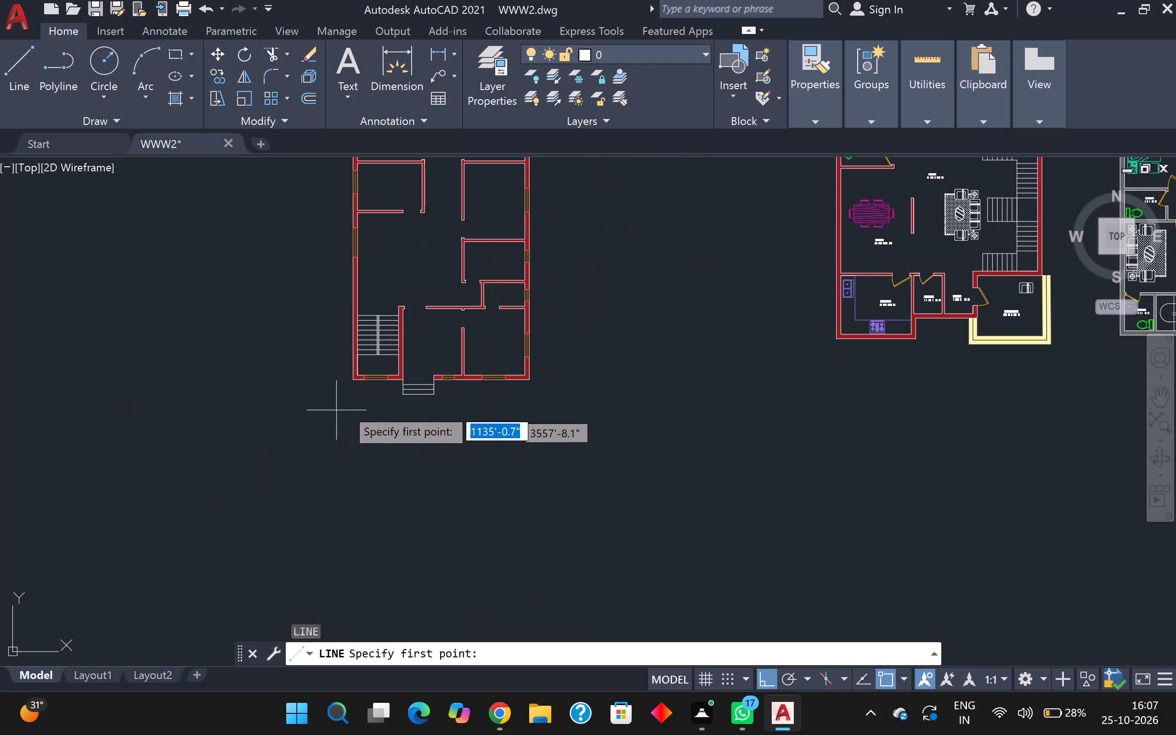
pyautogui.scroll(2, 376, 361)
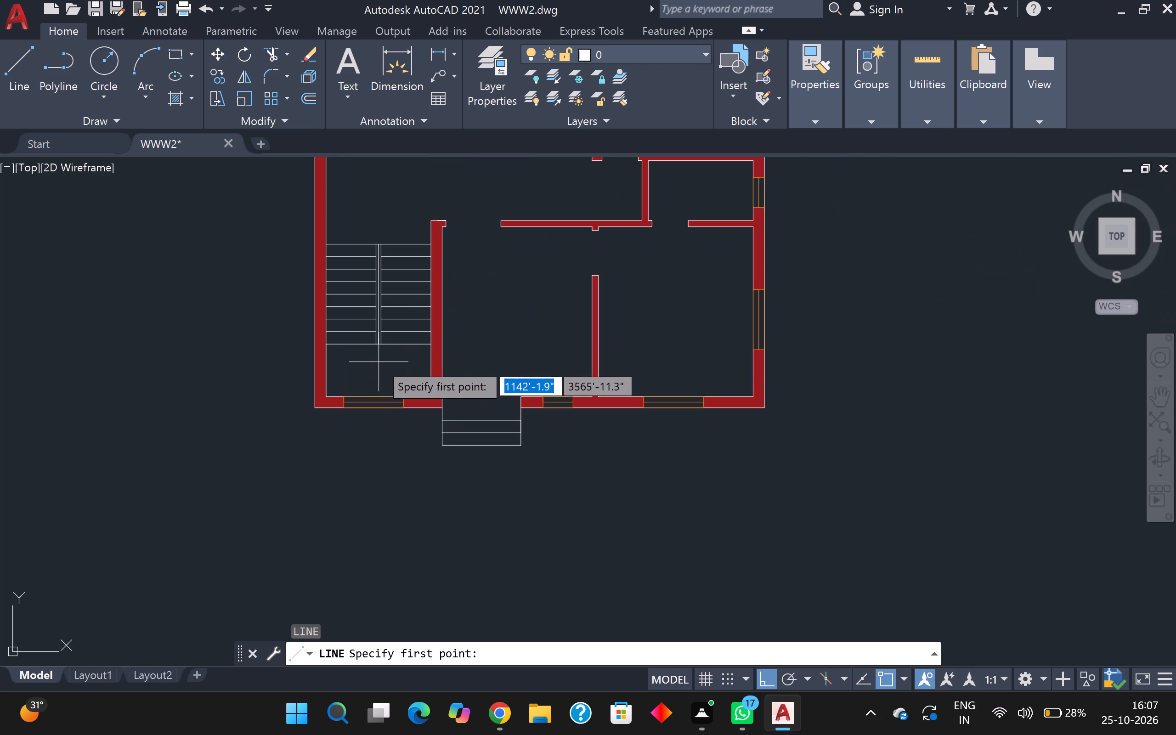
pyautogui.press('l')
pyautogui.press('Return')
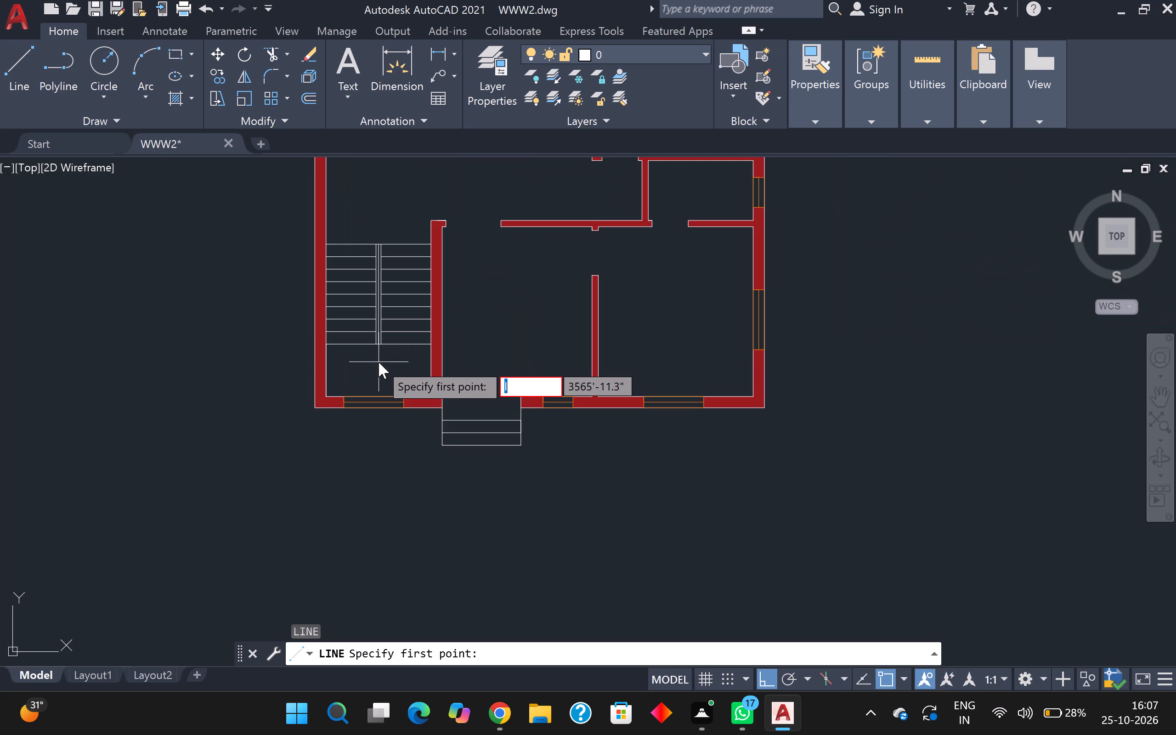
pyautogui.press('BackSpace')
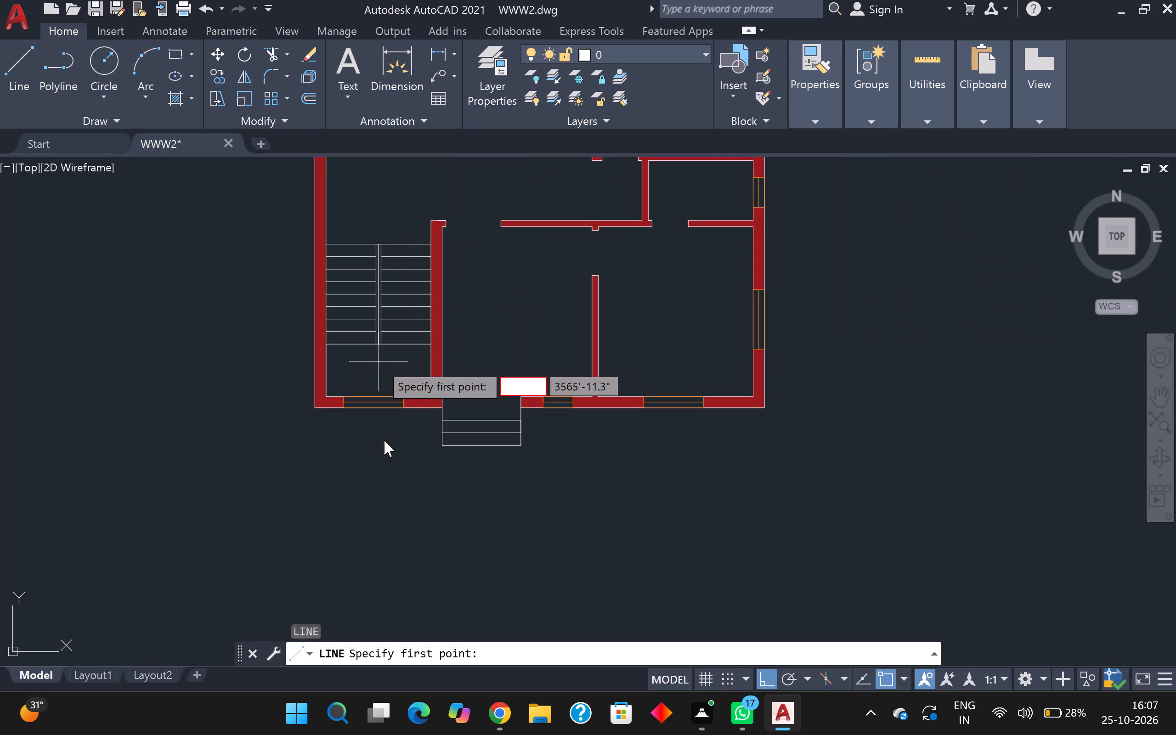
pyautogui.press('Return')
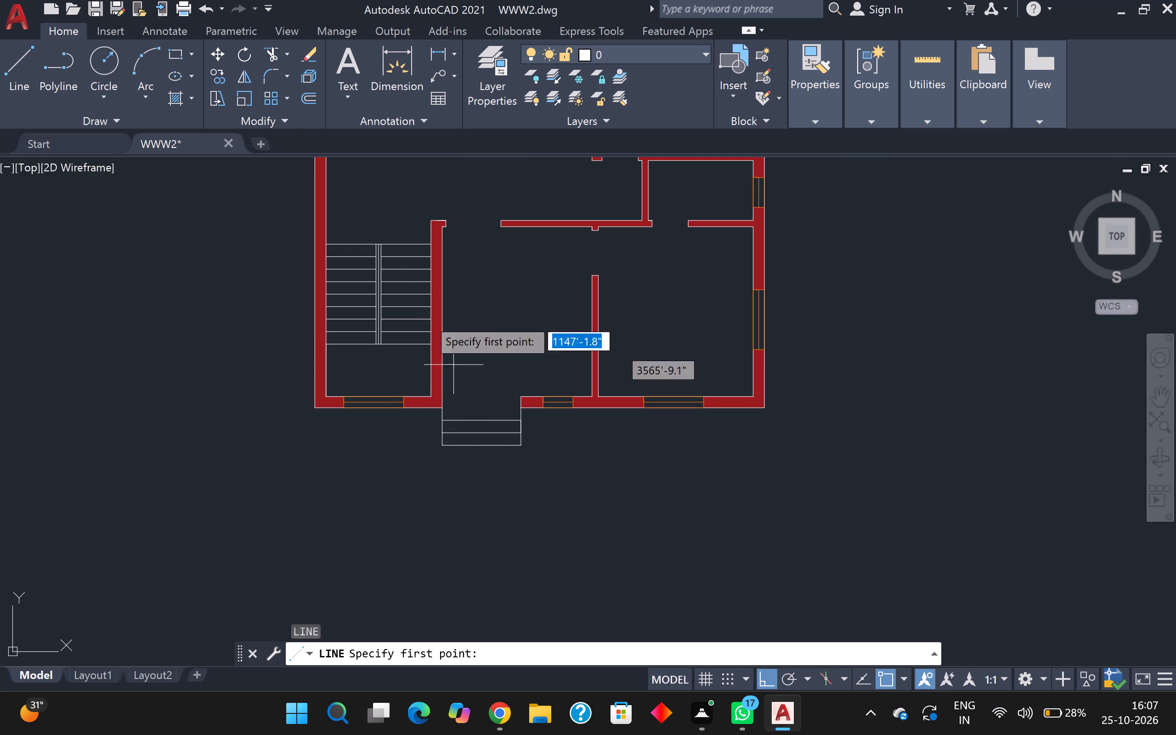
pyautogui.click(407, 244)
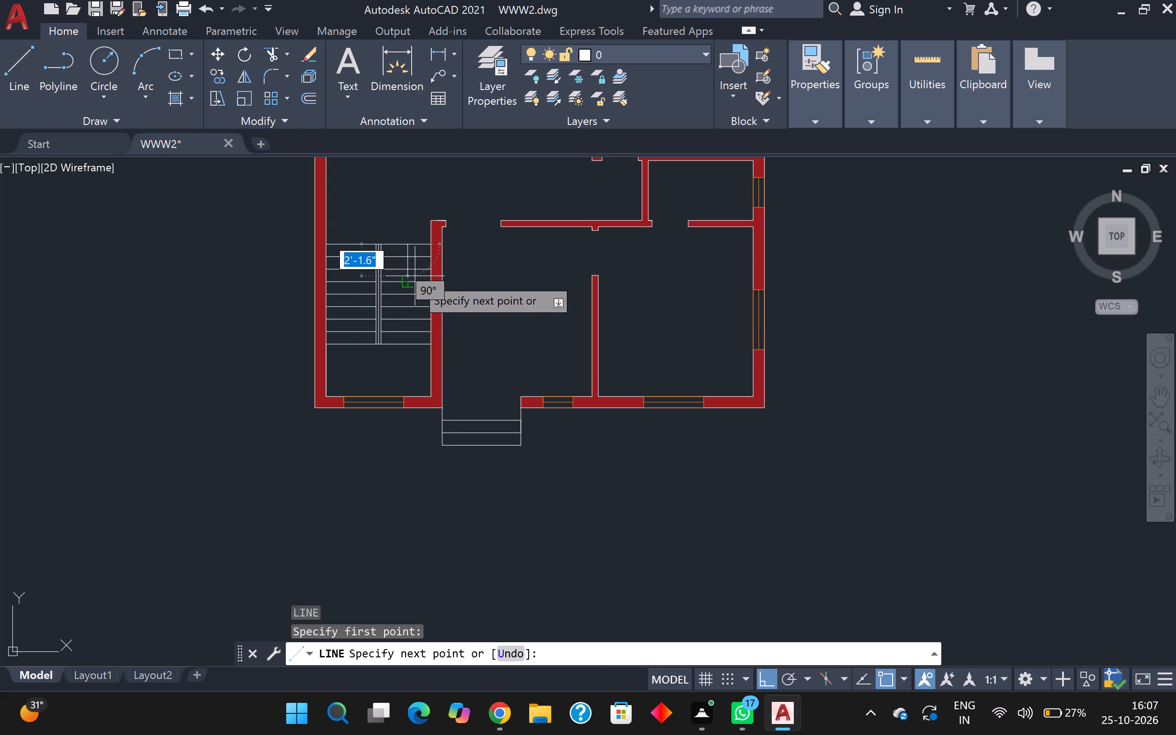
pyautogui.scroll(3, 415, 276)
pyautogui.click(411, 265)
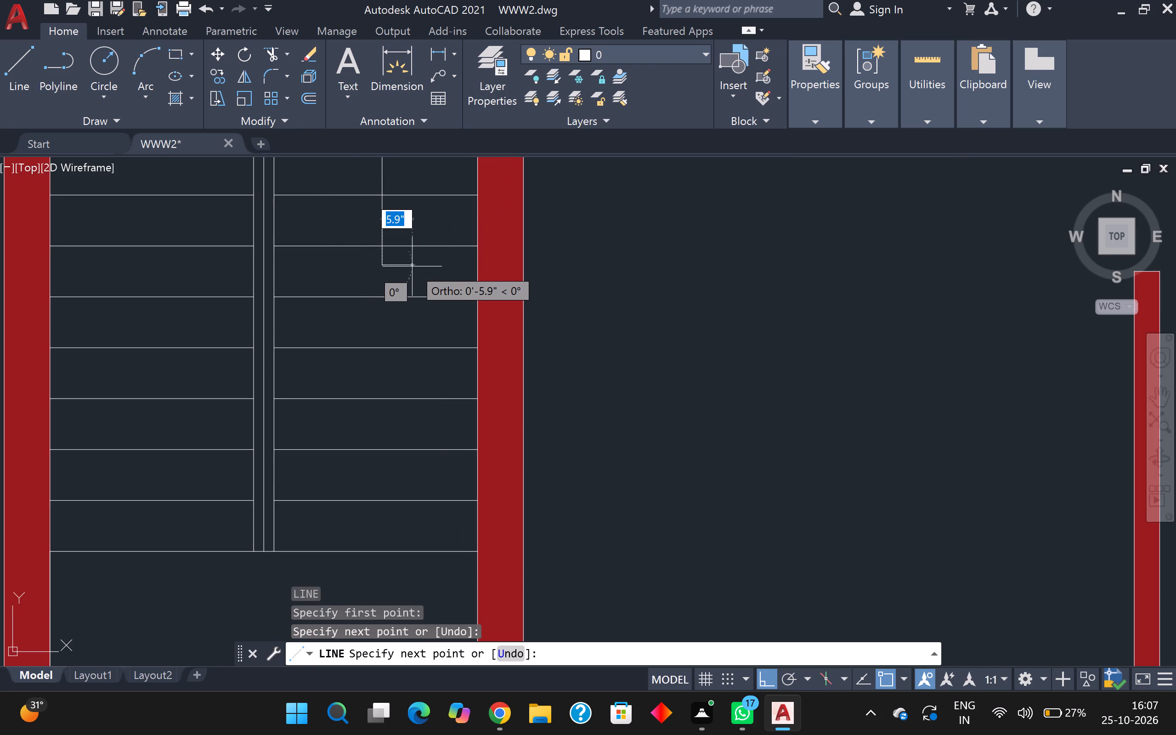
# Draw a 4" horizontal line to each side of the lower end of the staircase's new vertical line.
pyautogui.press('1')
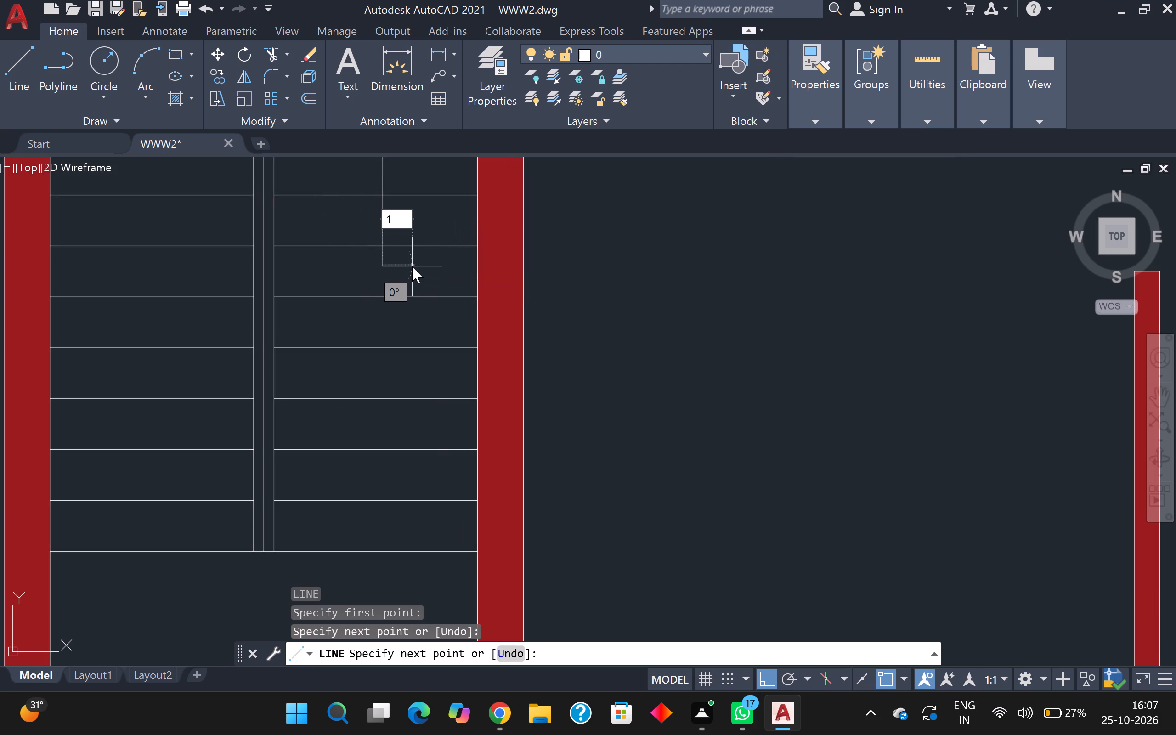
pyautogui.press('BackSpace')
pyautogui.press('4')
pyautogui.press('Return')
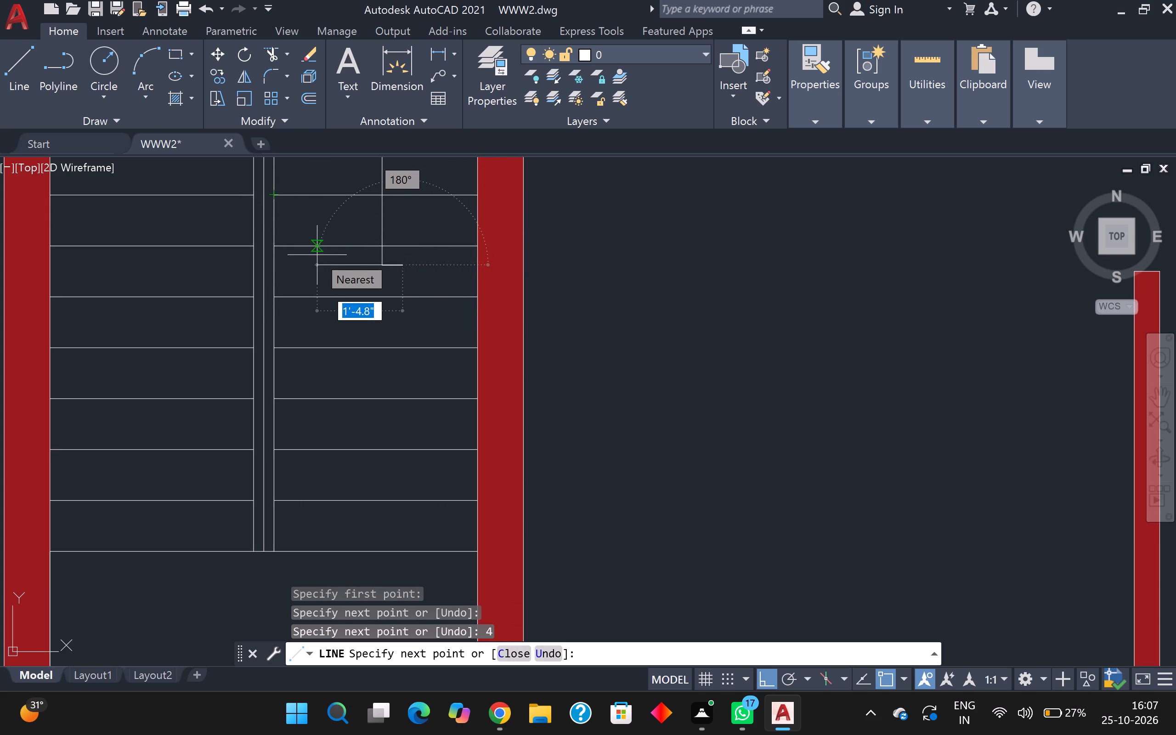
pyautogui.scroll(2, 401, 289)
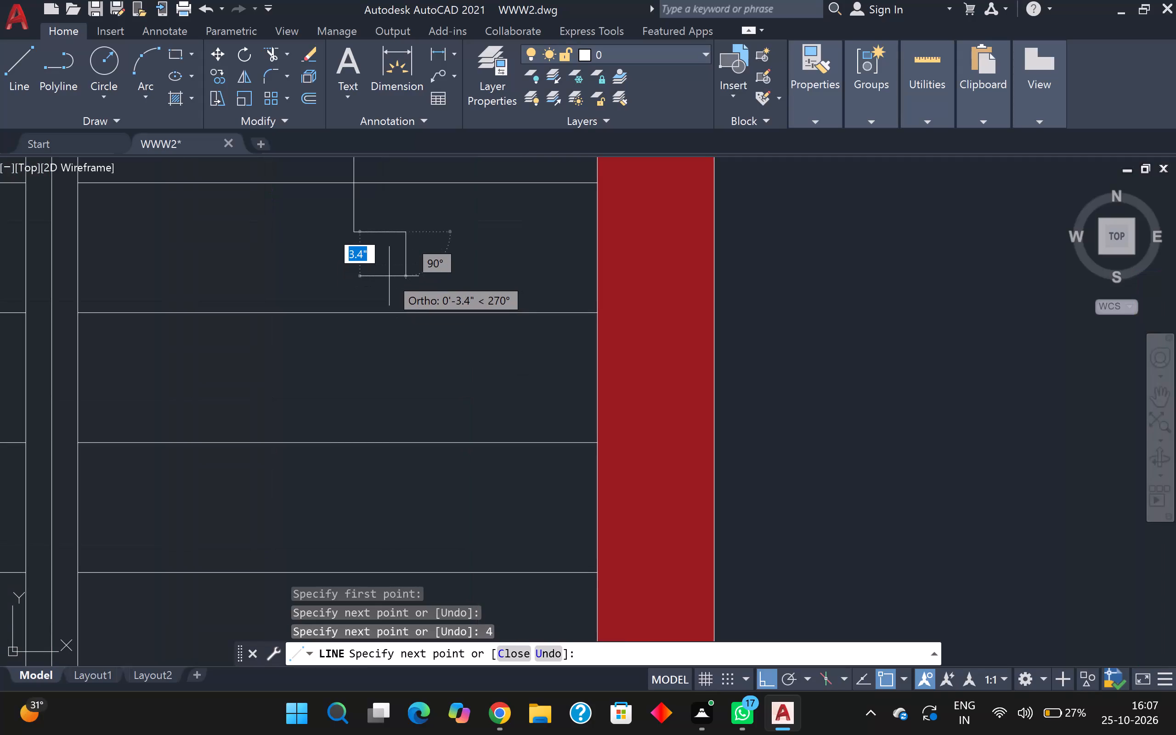
pyautogui.press('Escape')
pyautogui.press('l')
pyautogui.press('Return')
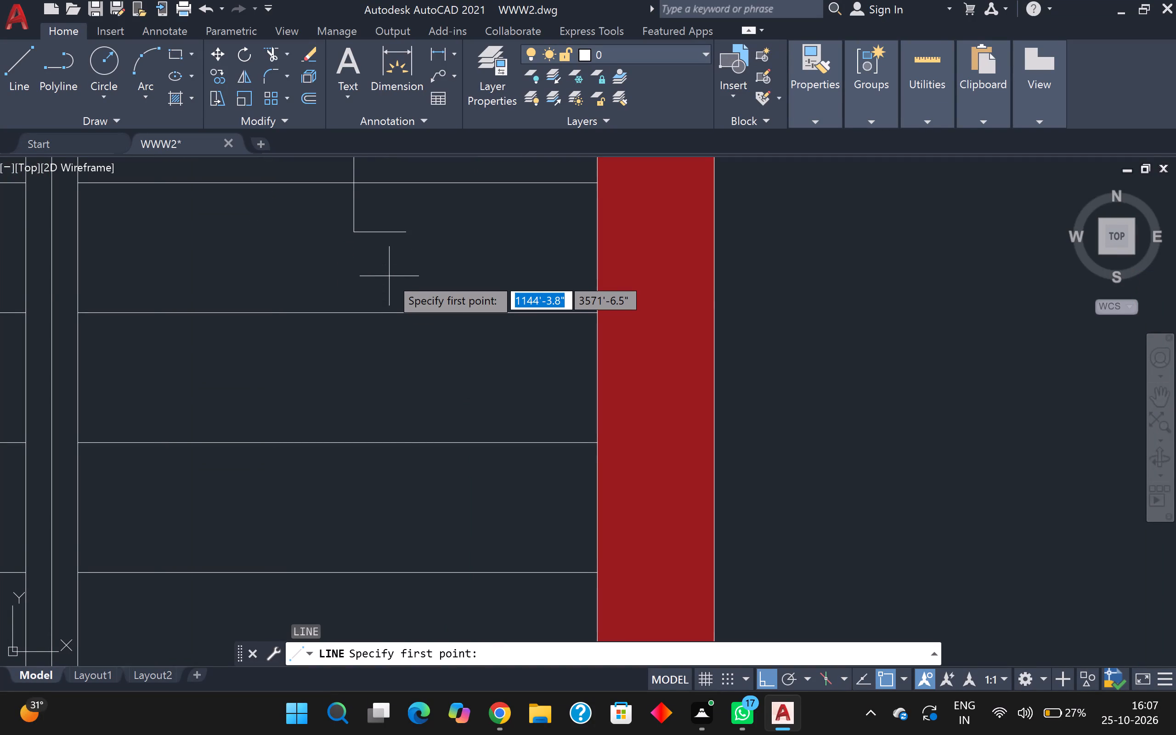
pyautogui.click(349, 232)
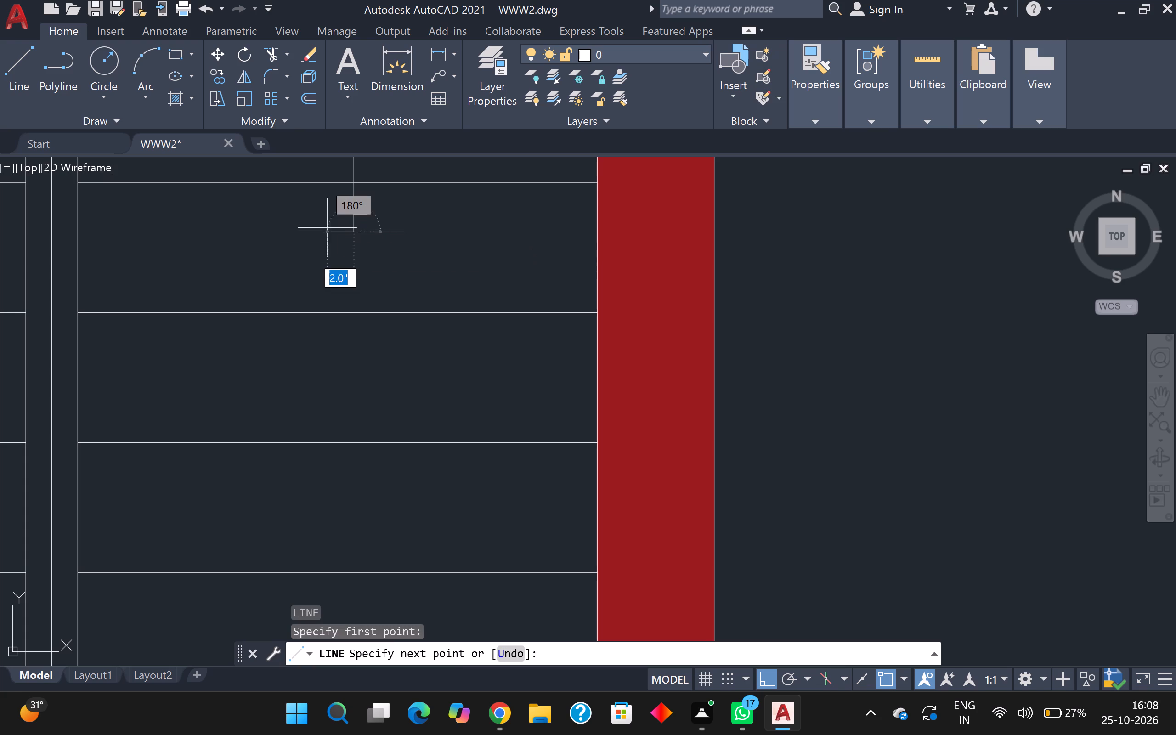
pyautogui.press('4')
pyautogui.press('Return')
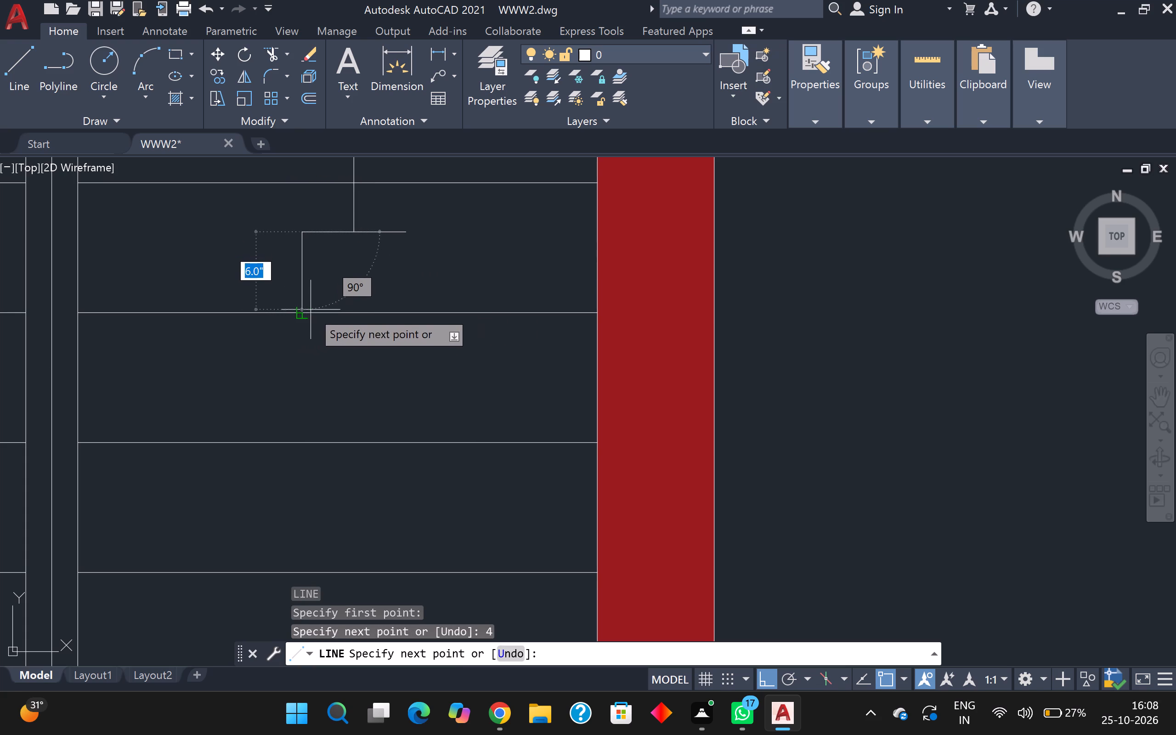
pyautogui.press('Escape')
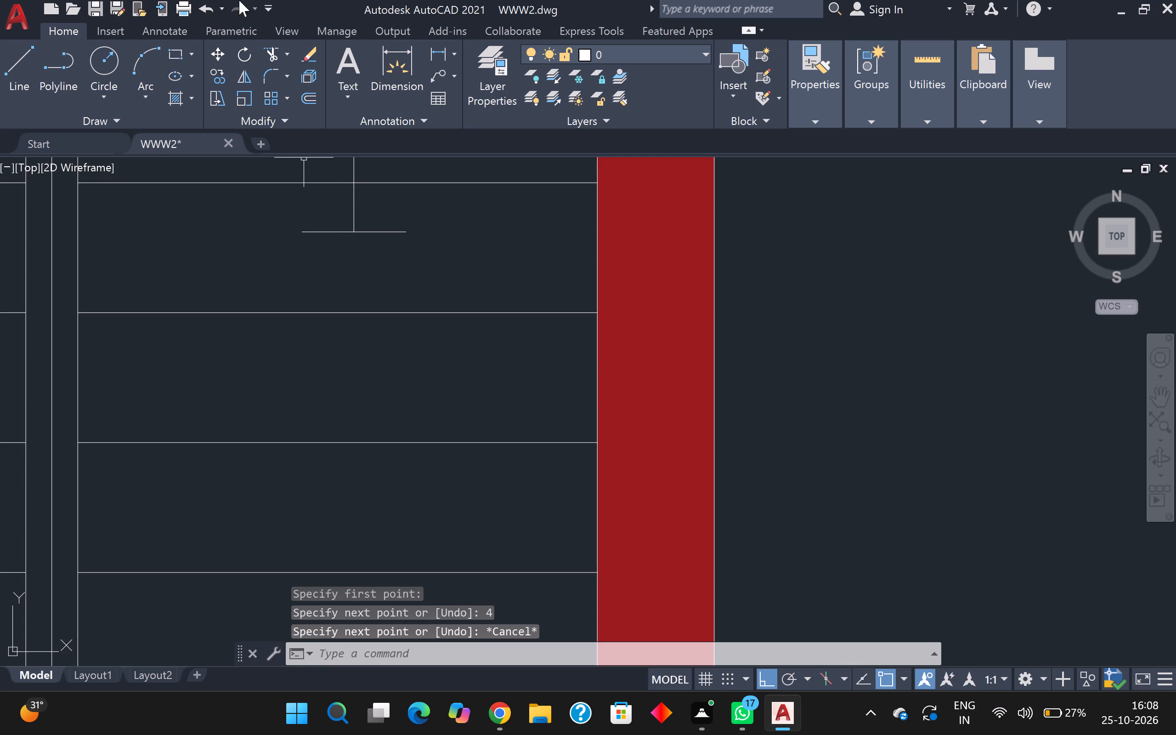
# Extend the vertical arrow line in the staircase's right flight down to the next tread line.
pyautogui.click(268, 59)
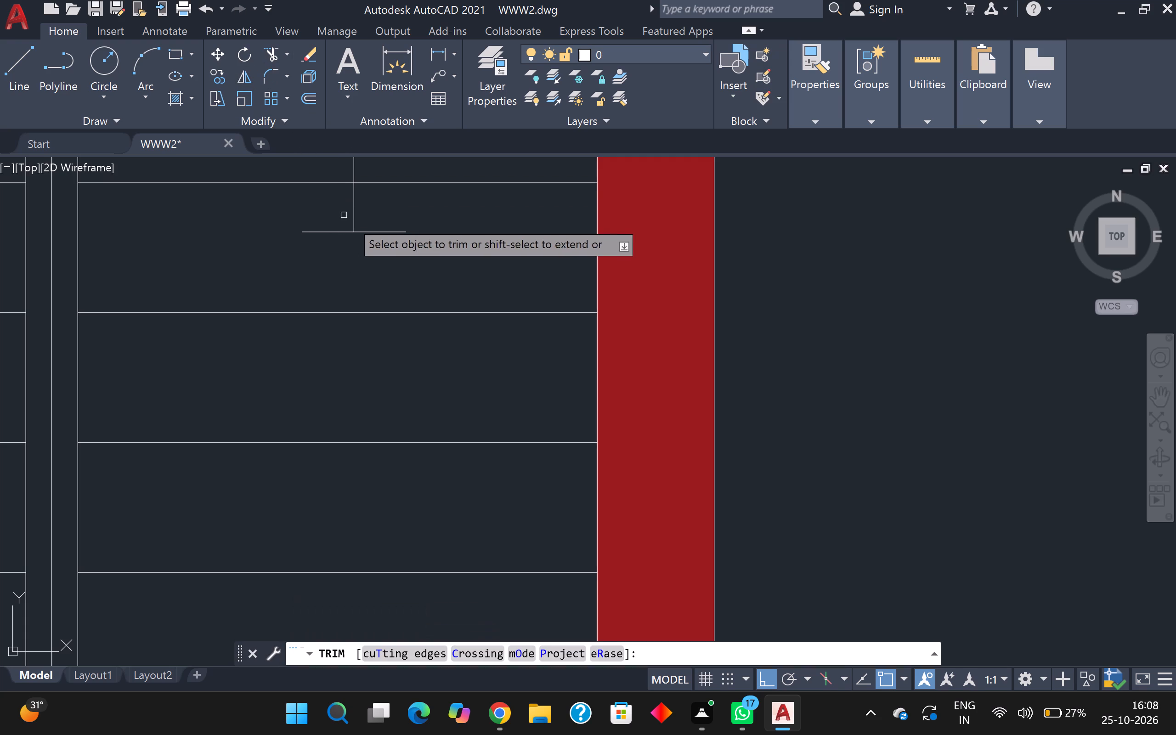
pyautogui.keyDown('shift'); pyautogui.click(351, 207); pyautogui.keyUp('shift')
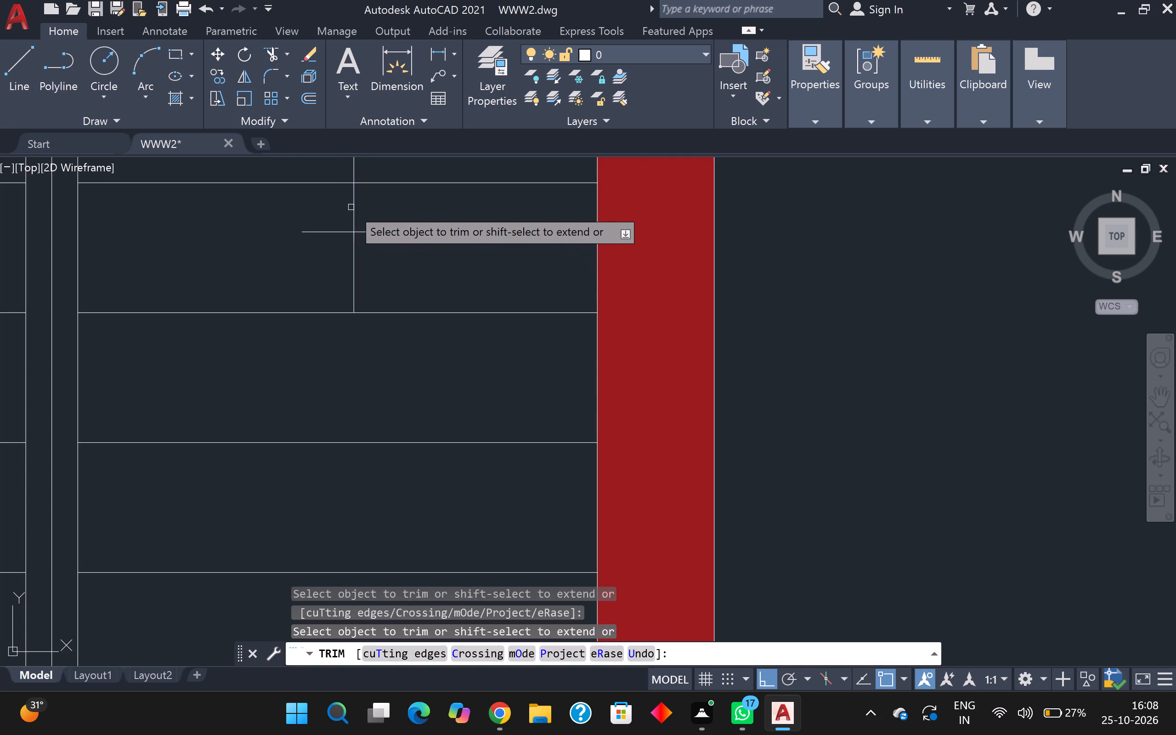
# Draw two slanted lines from the ends of the short horizontal line to the vertical line's lower end, forming an arrowhead.
pyautogui.moveTo(29, 66); pyautogui.dragTo(30, 71)
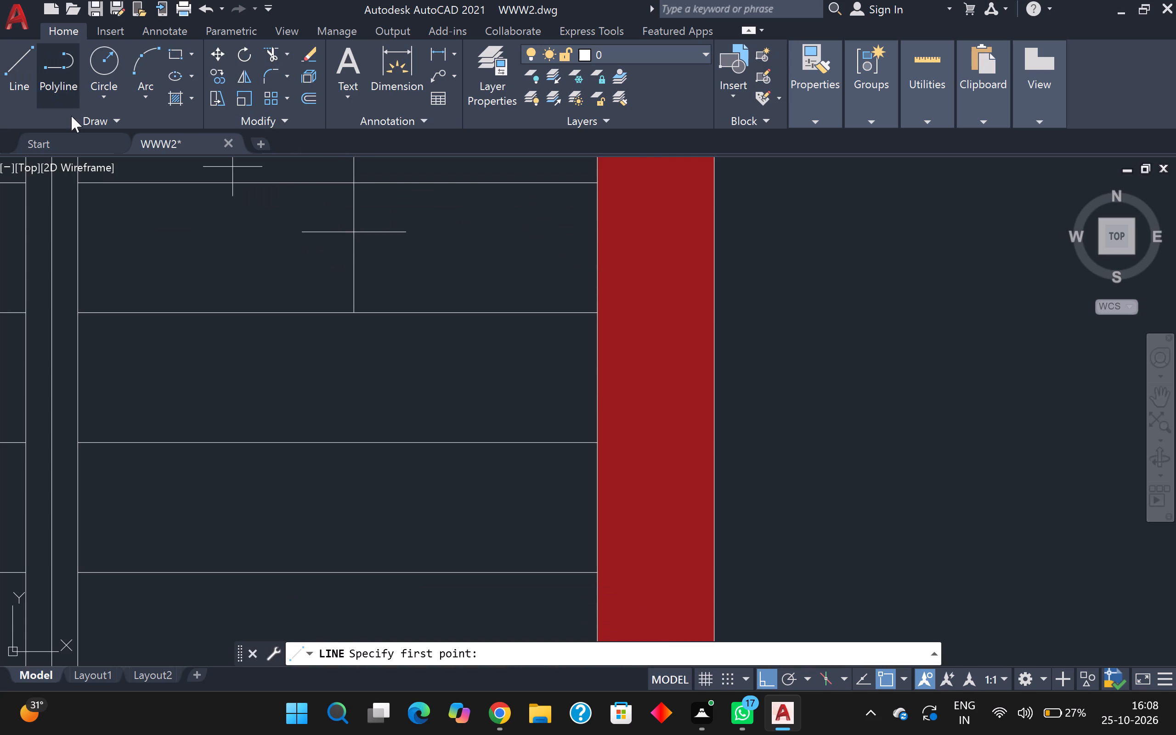
pyautogui.click(305, 233)
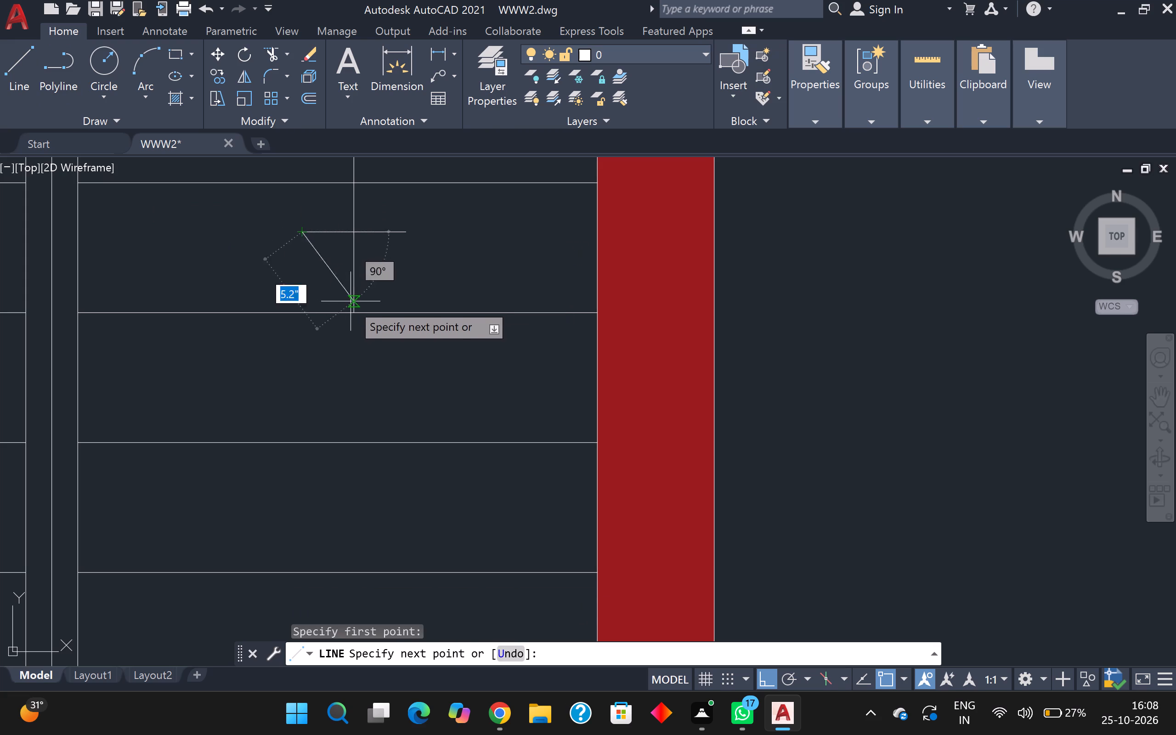
pyautogui.click(351, 310)
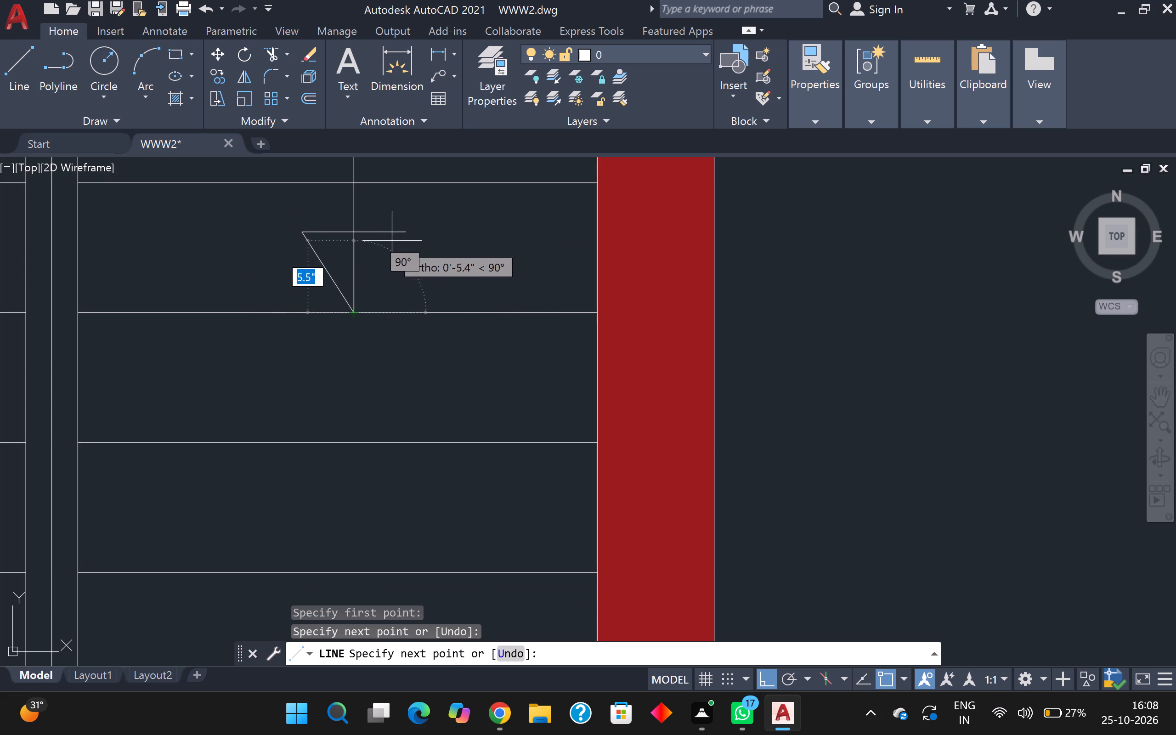
pyautogui.click(401, 235)
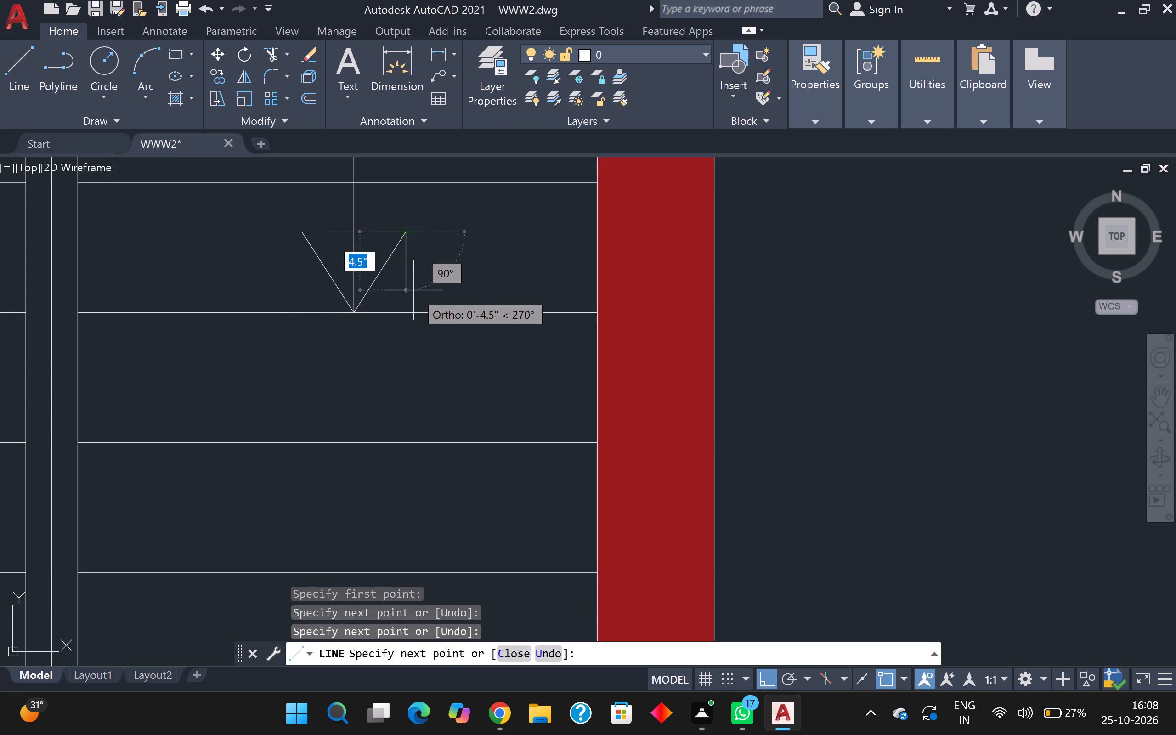
pyautogui.press('Escape')
# Trim away the part of the vertical line inside the staircase arrowhead.
pyautogui.scroll(-2, 413, 289)
pyautogui.scroll(2, 383, 269)
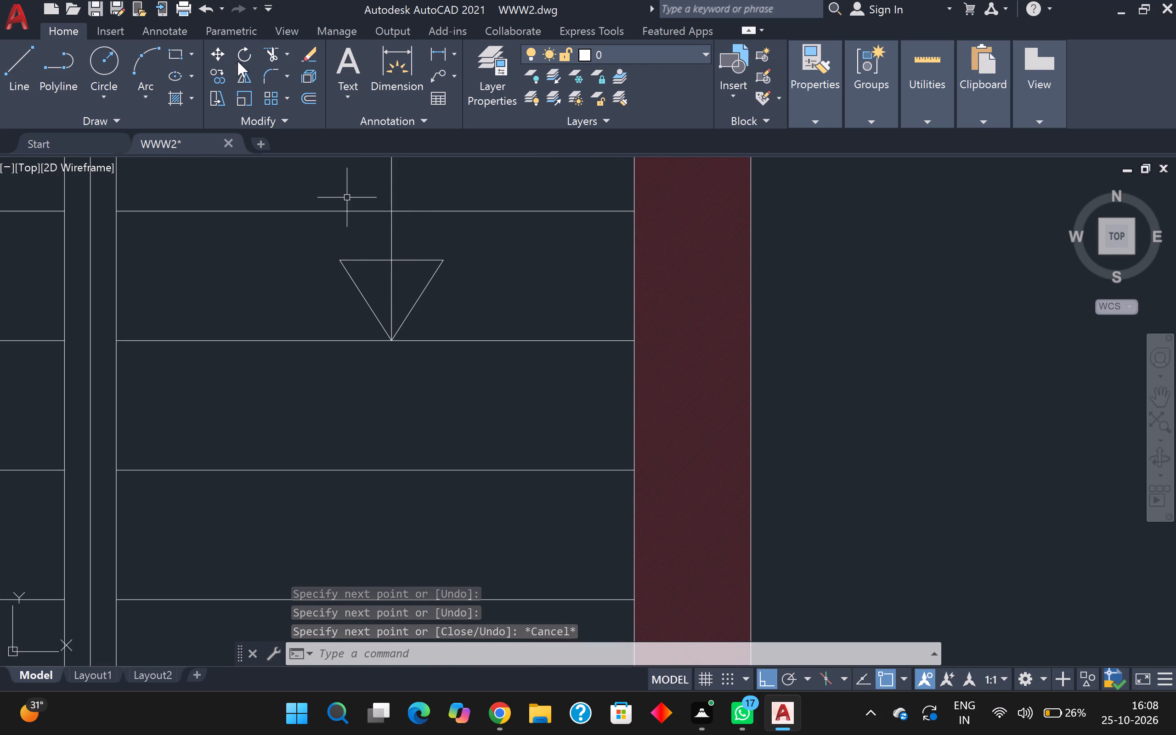
pyautogui.click(276, 52)
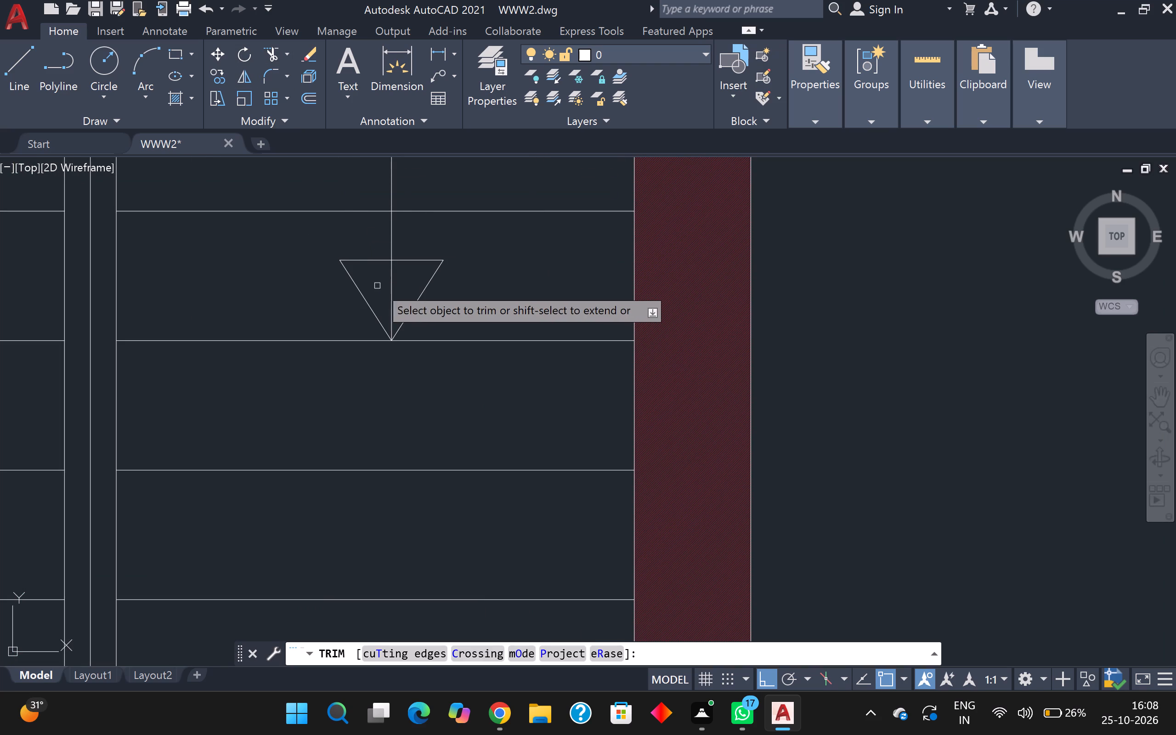
pyautogui.click(384, 287)
pyautogui.click(396, 288)
pyautogui.scroll(-1, 397, 286)
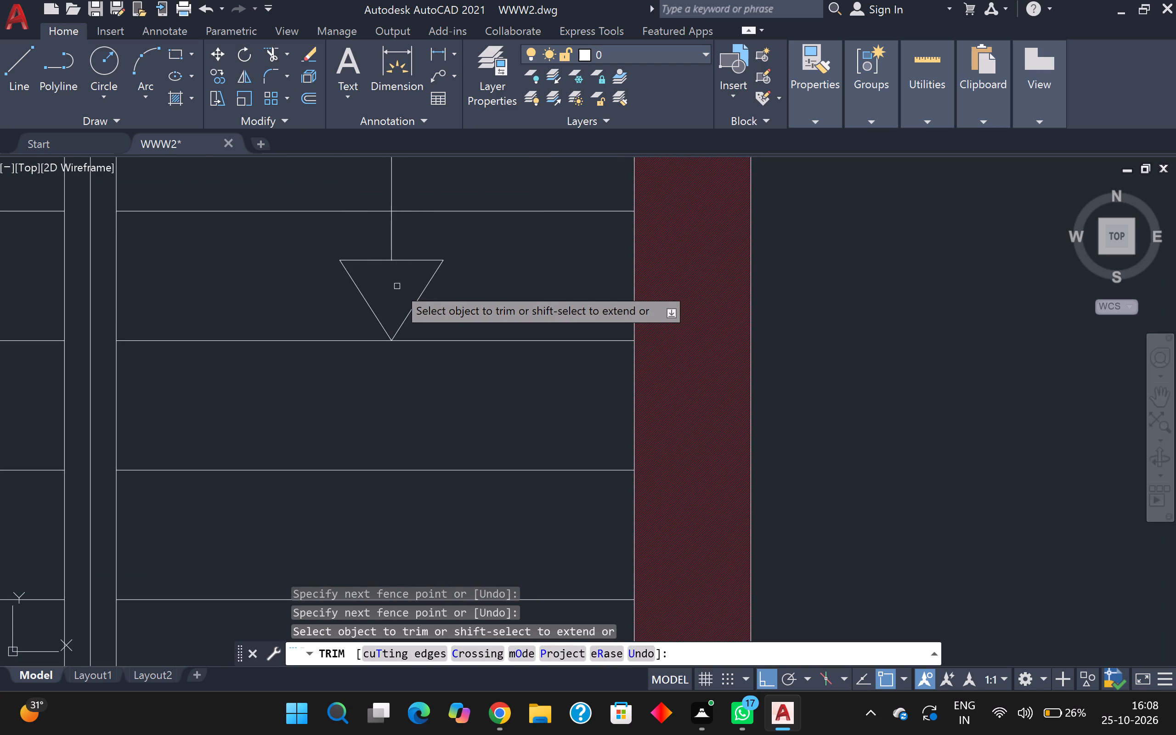
pyautogui.scroll(-2, 406, 287)
pyautogui.scroll(-1, 489, 252)
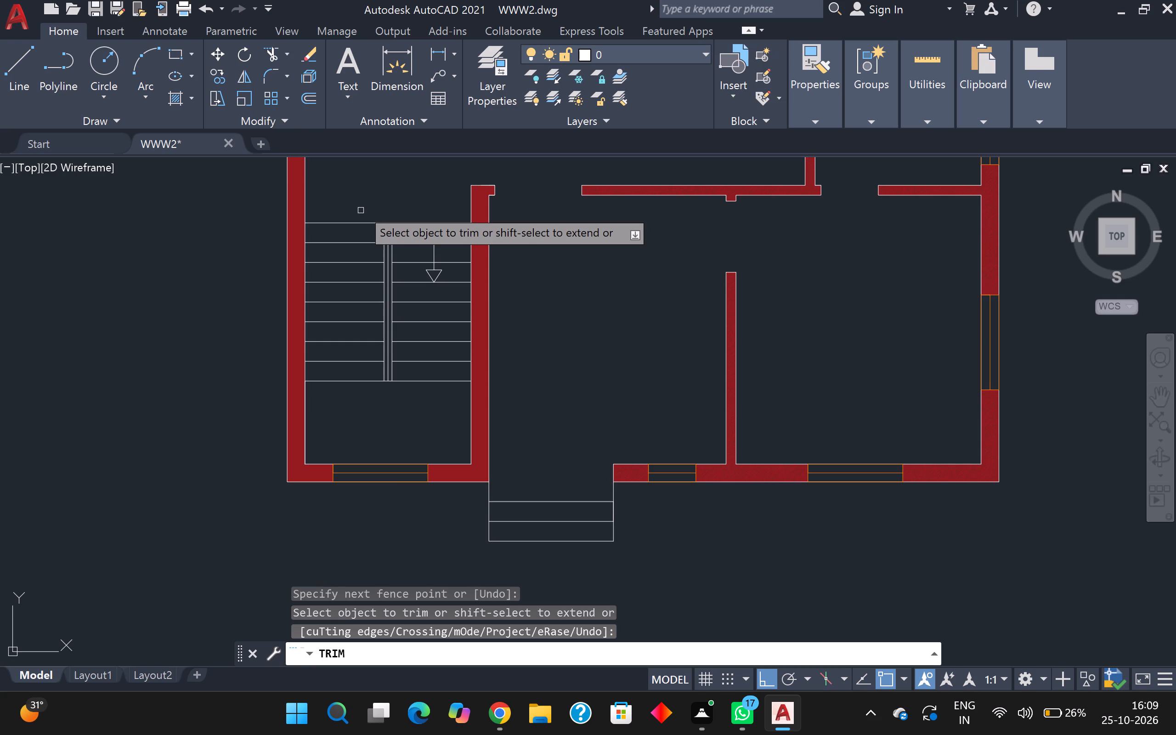
pyautogui.scroll(-2, 579, 345)
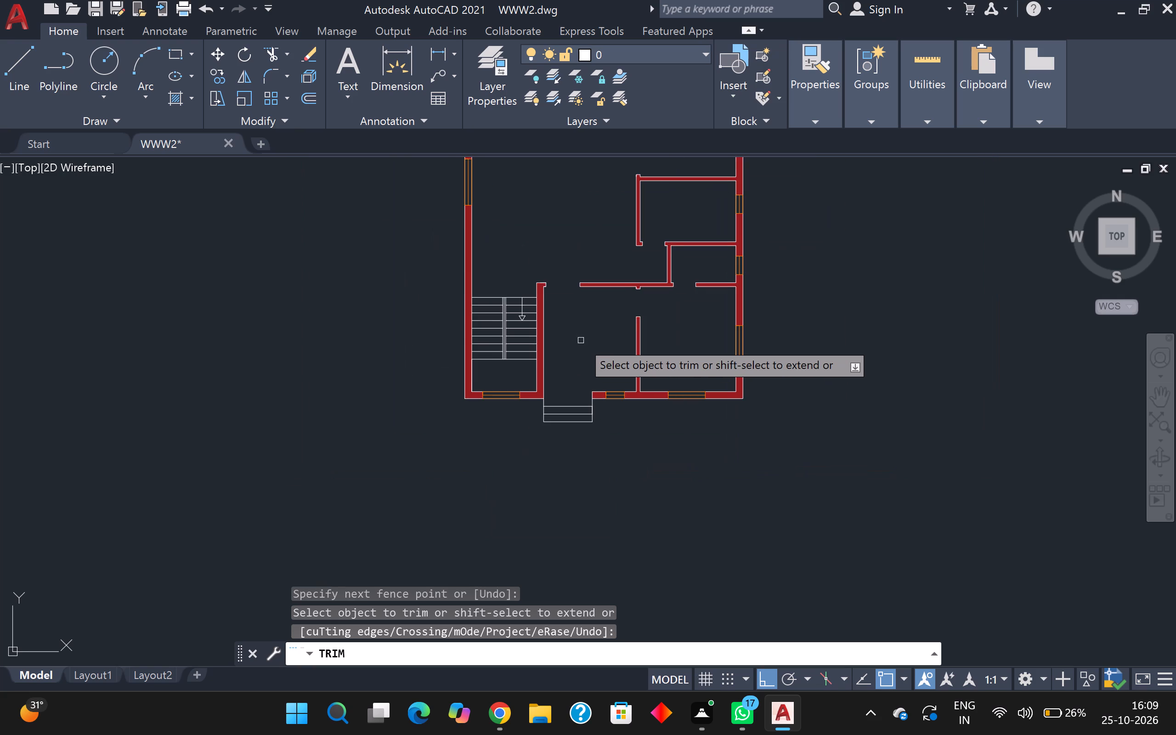
pyautogui.moveTo(581, 340); pyautogui.dragTo(458, 336, button='middle')
pyautogui.rightClick(445, 333)
# Insert the Door - Metric block from the Architectural tool palette into the new plan's top-left room.
pyautogui.scroll(-1, 445, 333)
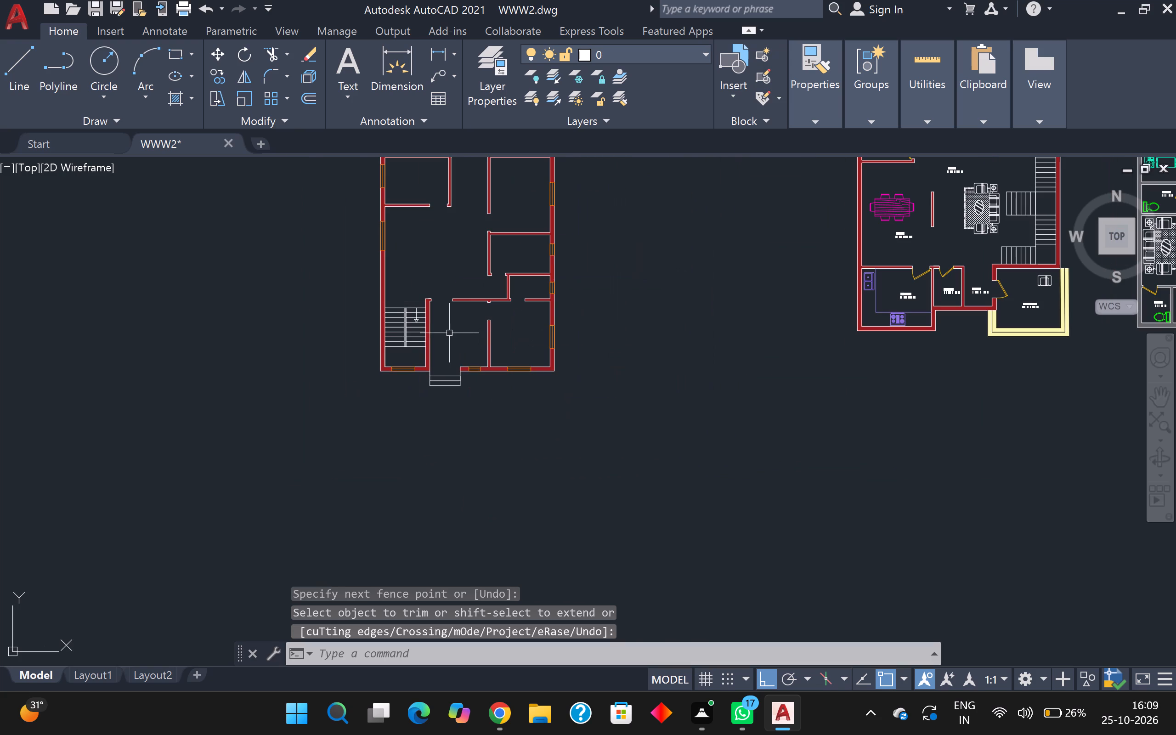
pyautogui.scroll(-1, 458, 337)
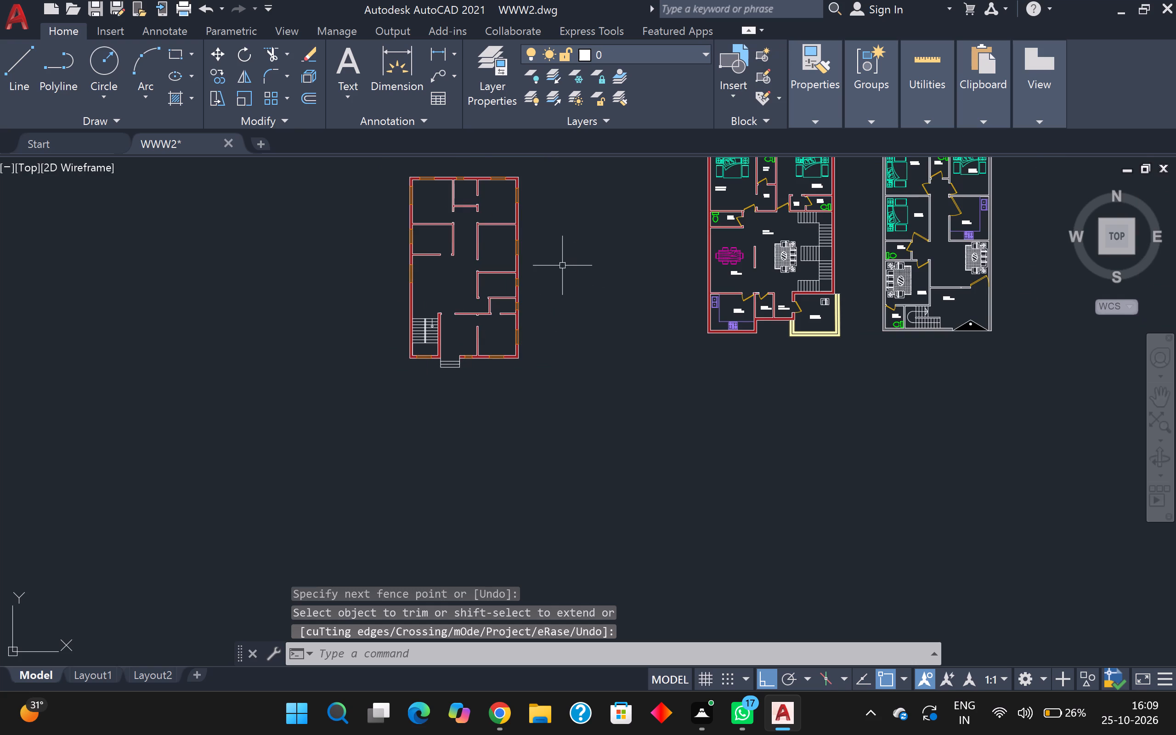
pyautogui.scroll(2, 463, 237)
pyautogui.moveTo(413, 184); pyautogui.dragTo(385, 373, button='middle')
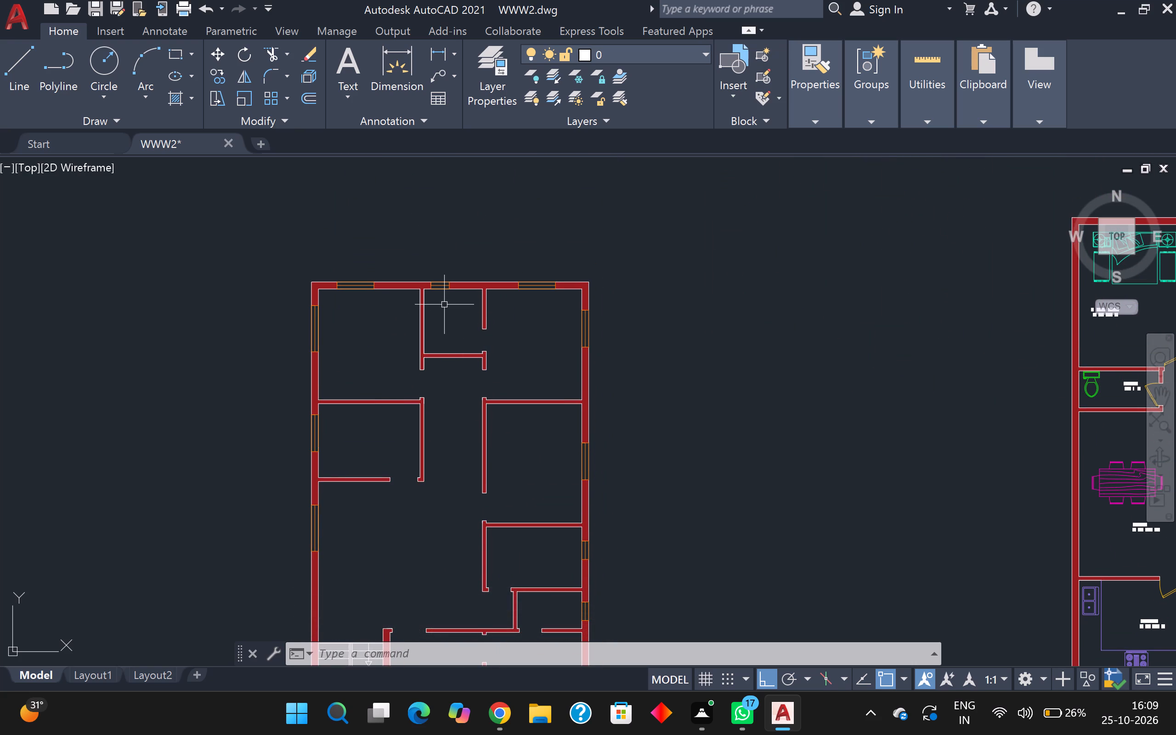
pyautogui.hotkey('ctrl', '3')
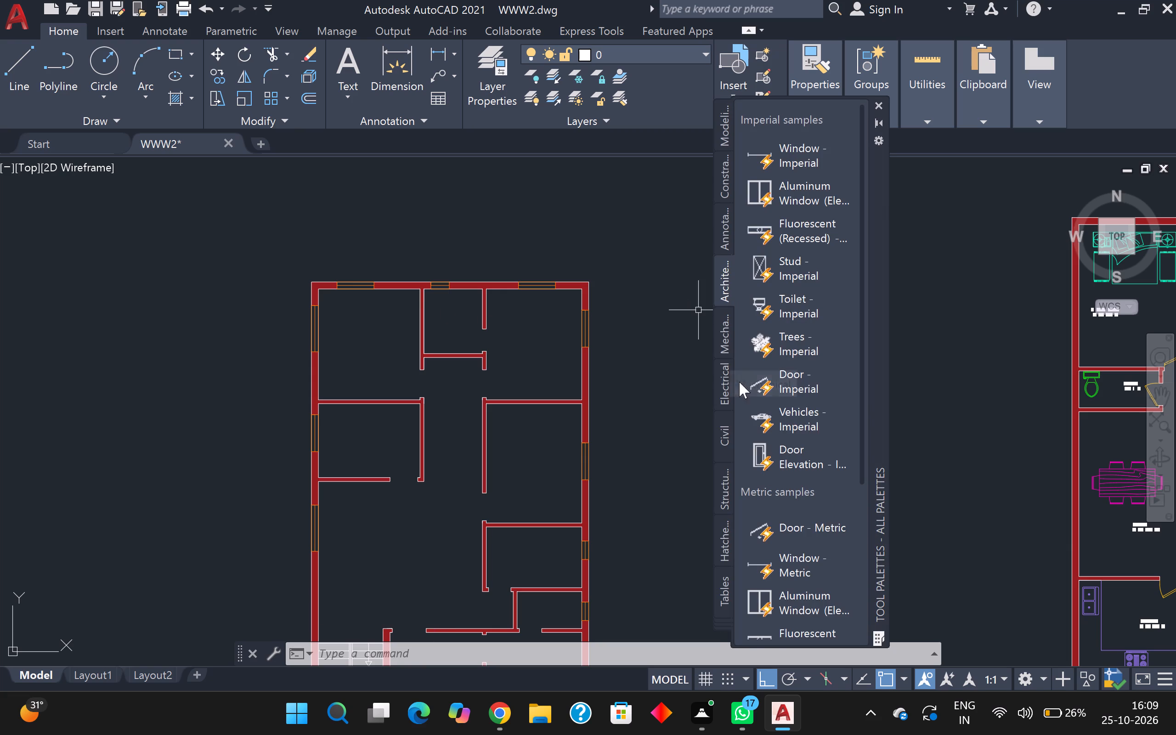
pyautogui.moveTo(785, 530); pyautogui.dragTo(362, 333)
pyautogui.moveTo(874, 105); pyautogui.dragTo(883, 107)
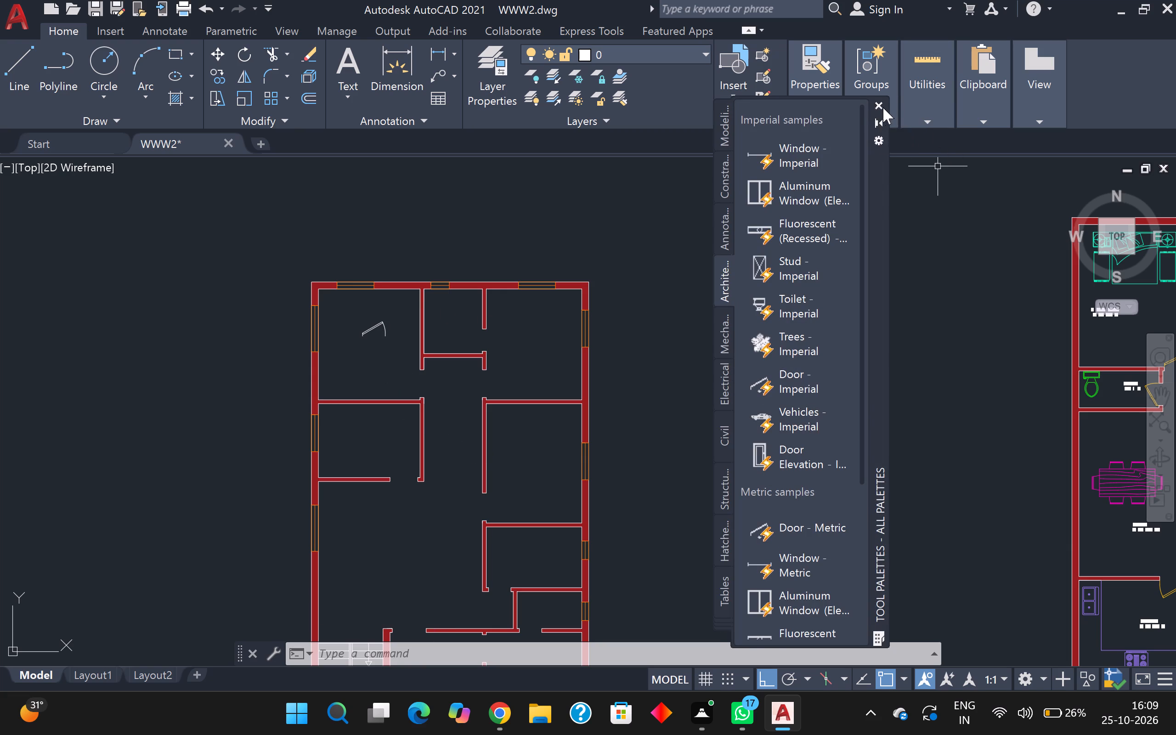
pyautogui.moveTo(883, 107); pyautogui.dragTo(881, 105)
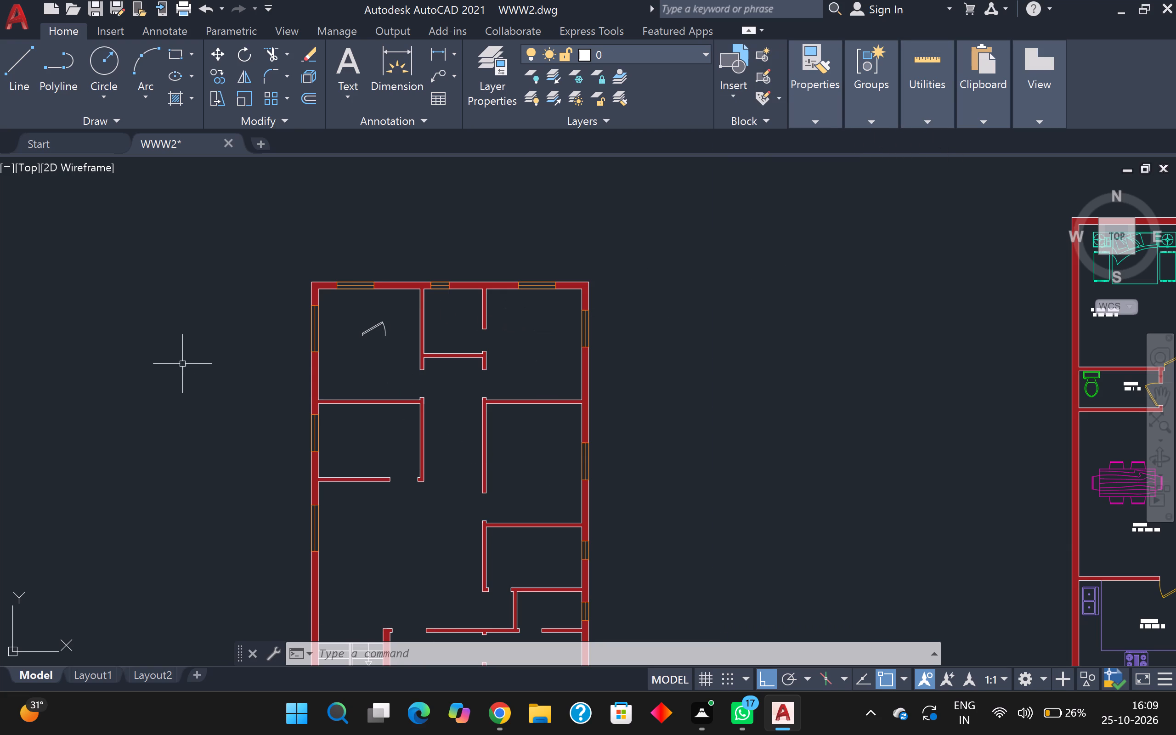
# Copy the door block beside the top-middle room's opening, the top-right room's lower opening and the top-left room's opening, with Ortho off after the first.
pyautogui.scroll(1, 353, 343)
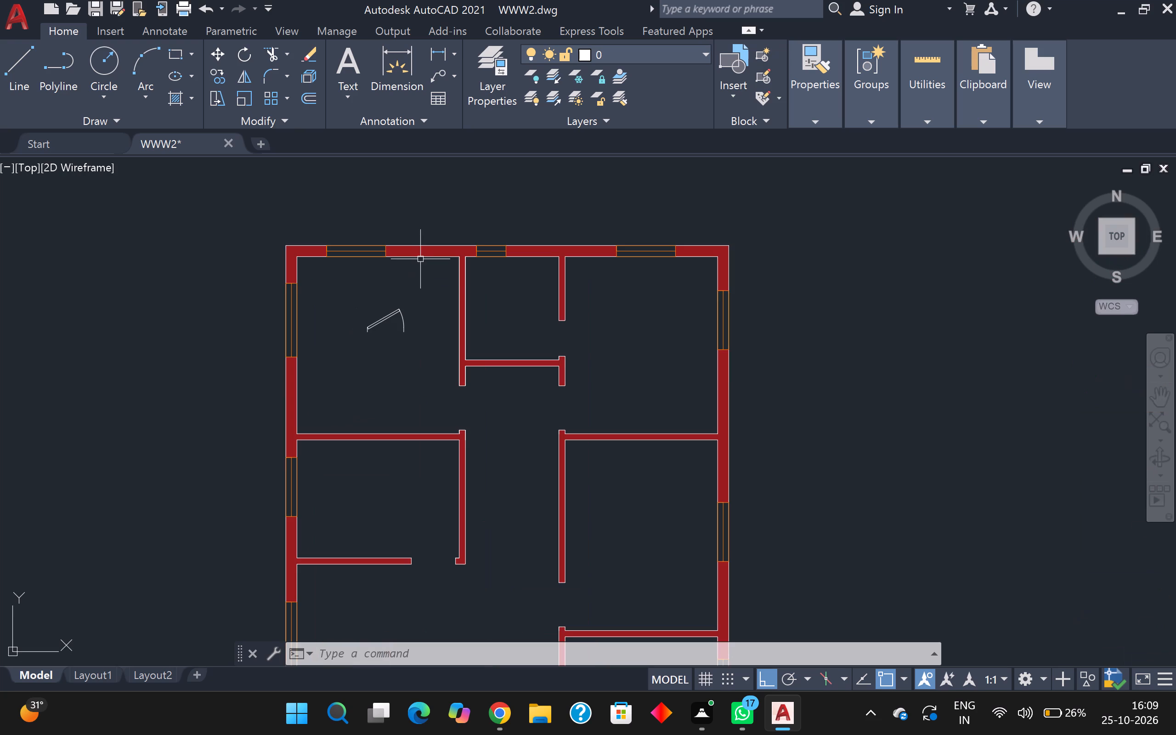
pyautogui.click(380, 322)
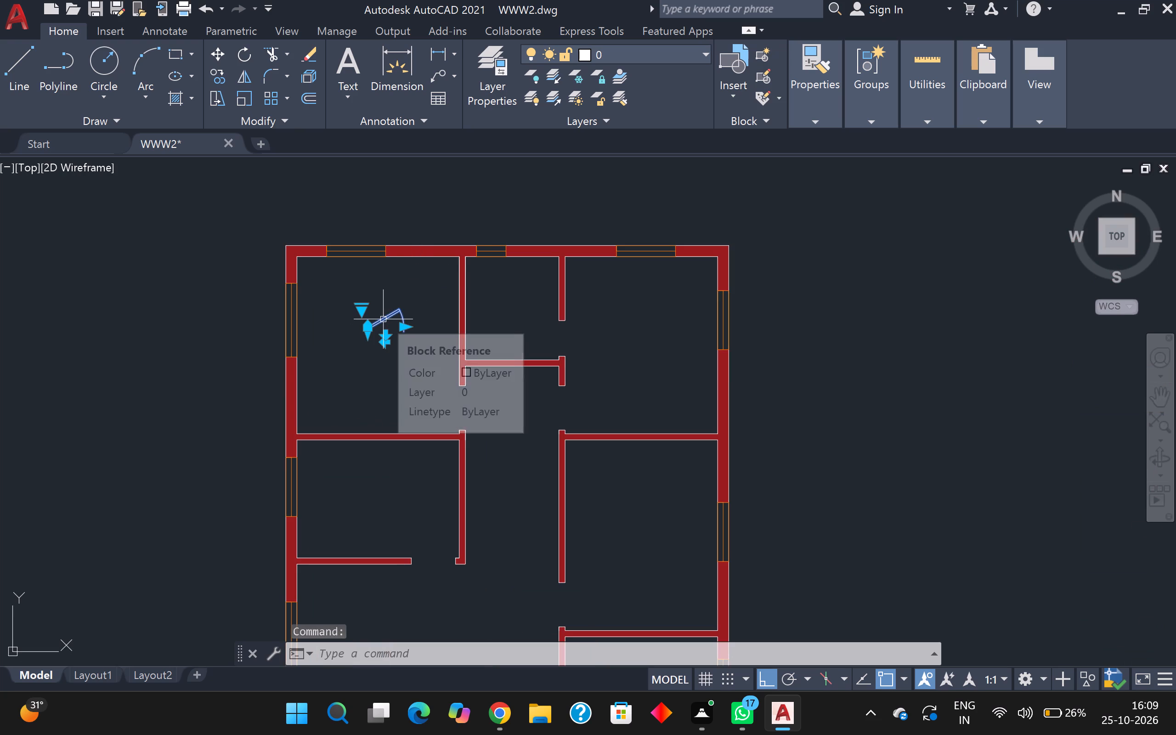
pyautogui.write('co')
pyautogui.press('Return')
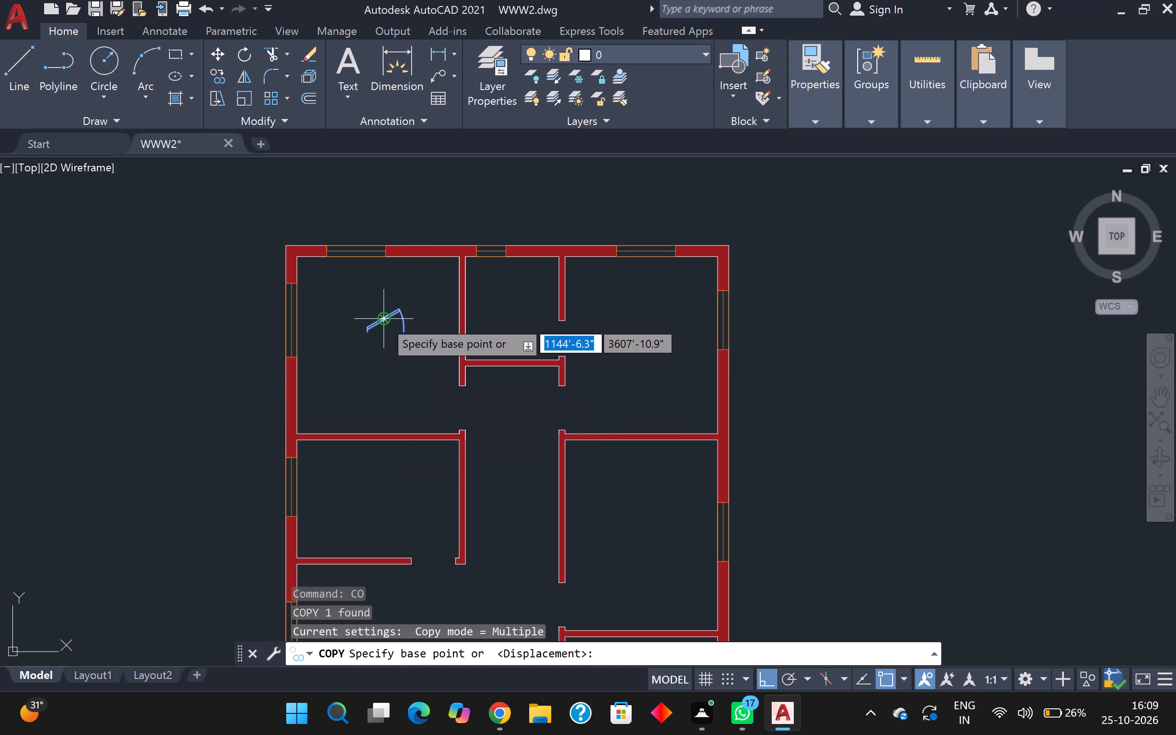
pyautogui.click(383, 319)
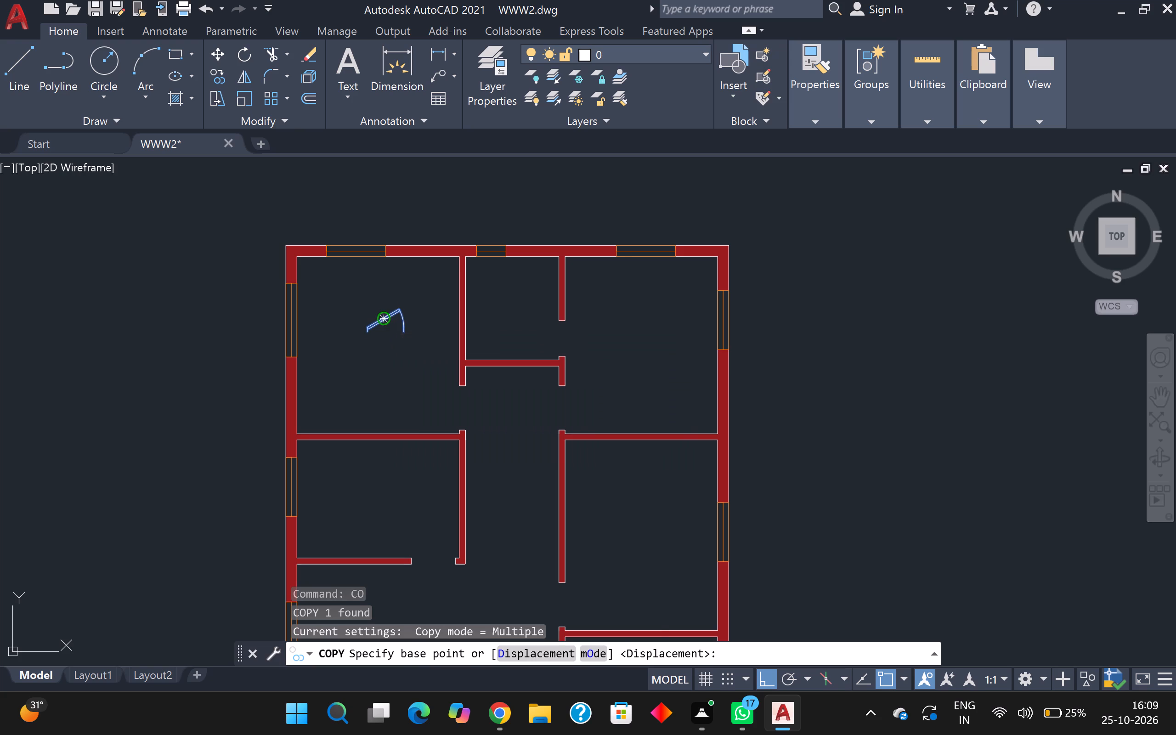
pyautogui.scroll(2, 509, 320)
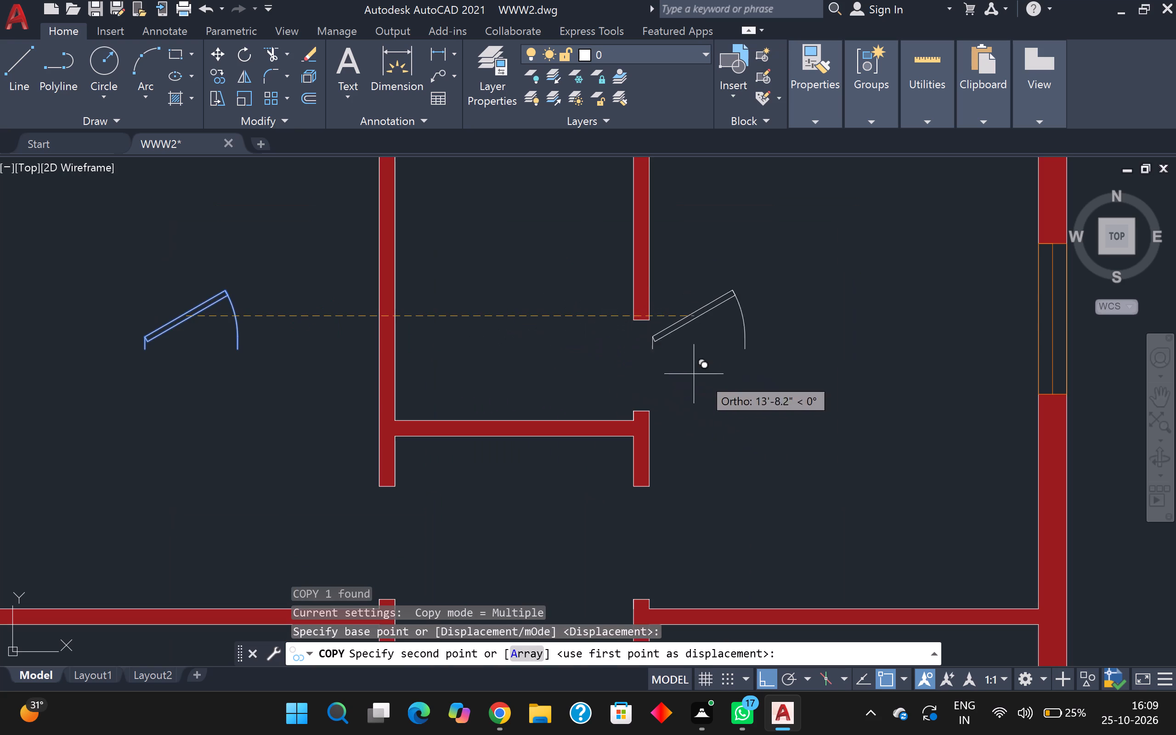
pyautogui.click(712, 379)
pyautogui.scroll(-3, 717, 392)
pyautogui.scroll(3, 679, 436)
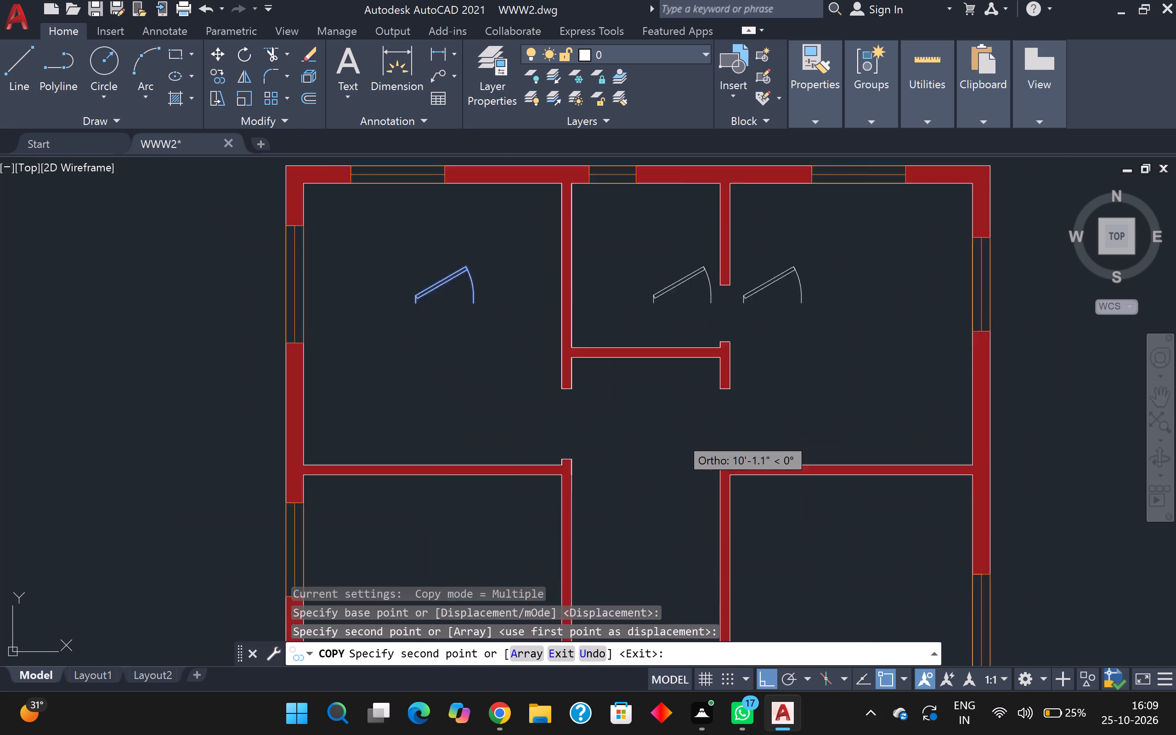
pyautogui.press('F8')
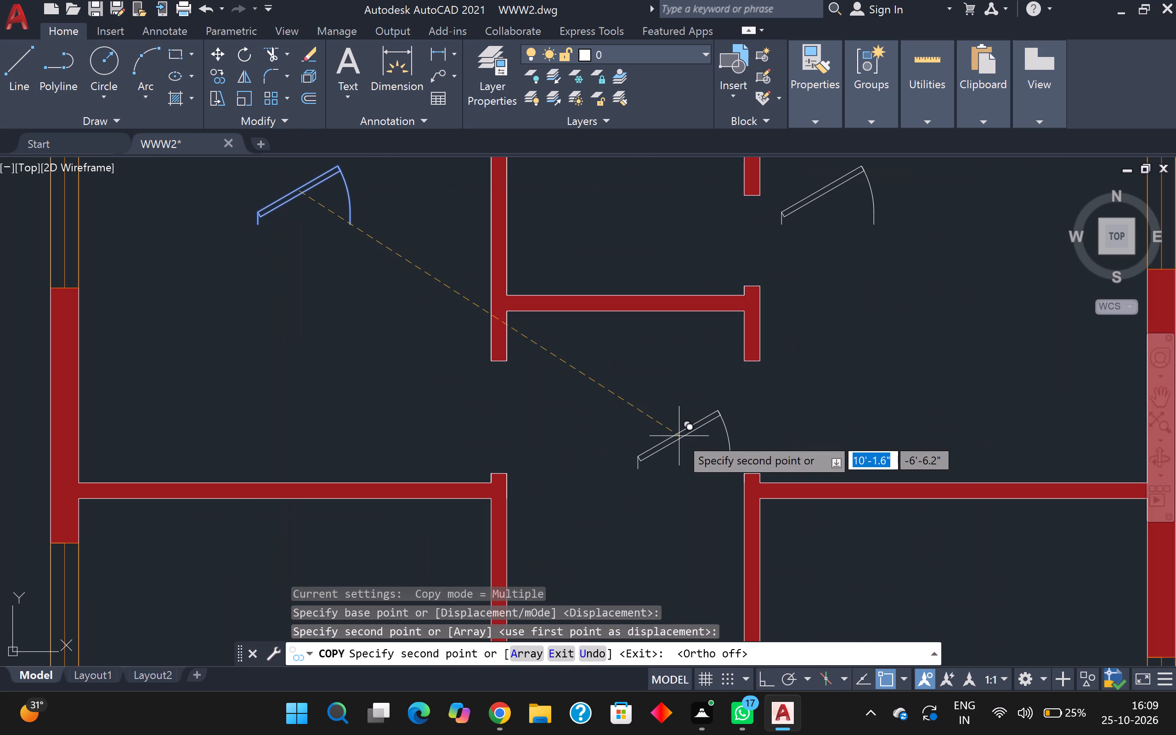
pyautogui.scroll(-1, 679, 436)
pyautogui.click(777, 417)
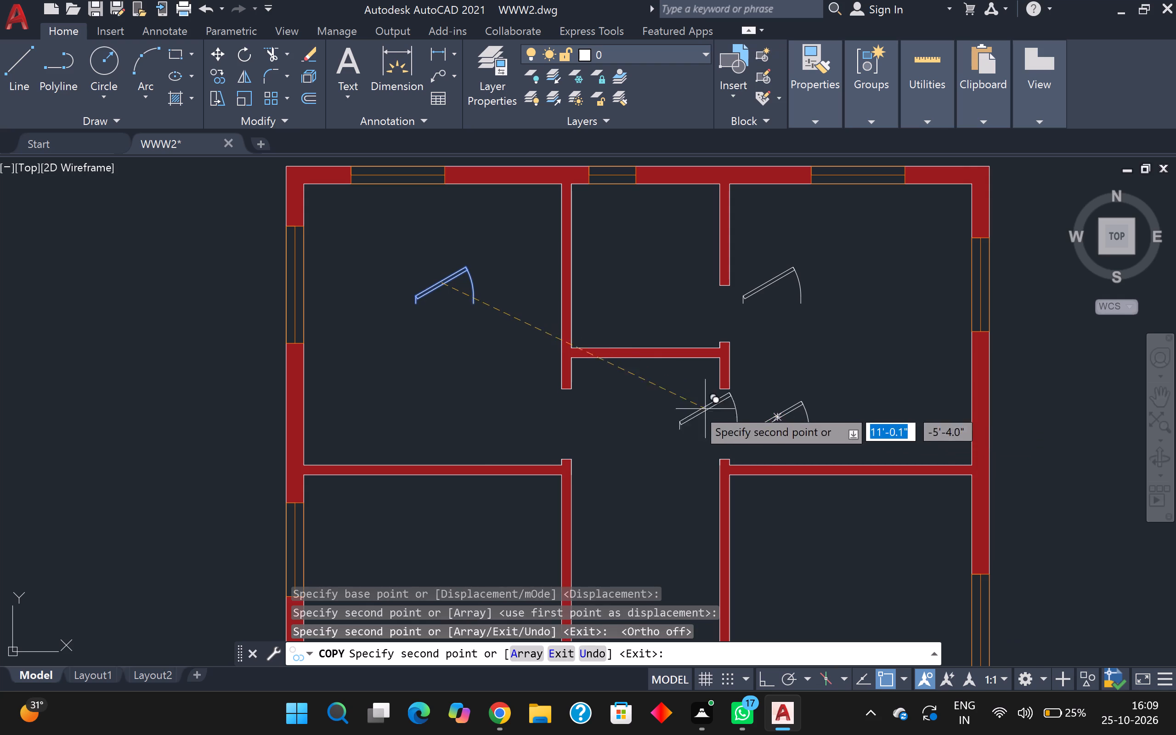
pyautogui.click(523, 429)
# Copy the door block into the middle-right room, the middle-left room and the two smaller rooms below on the right side.
pyautogui.scroll(-3, 523, 429)
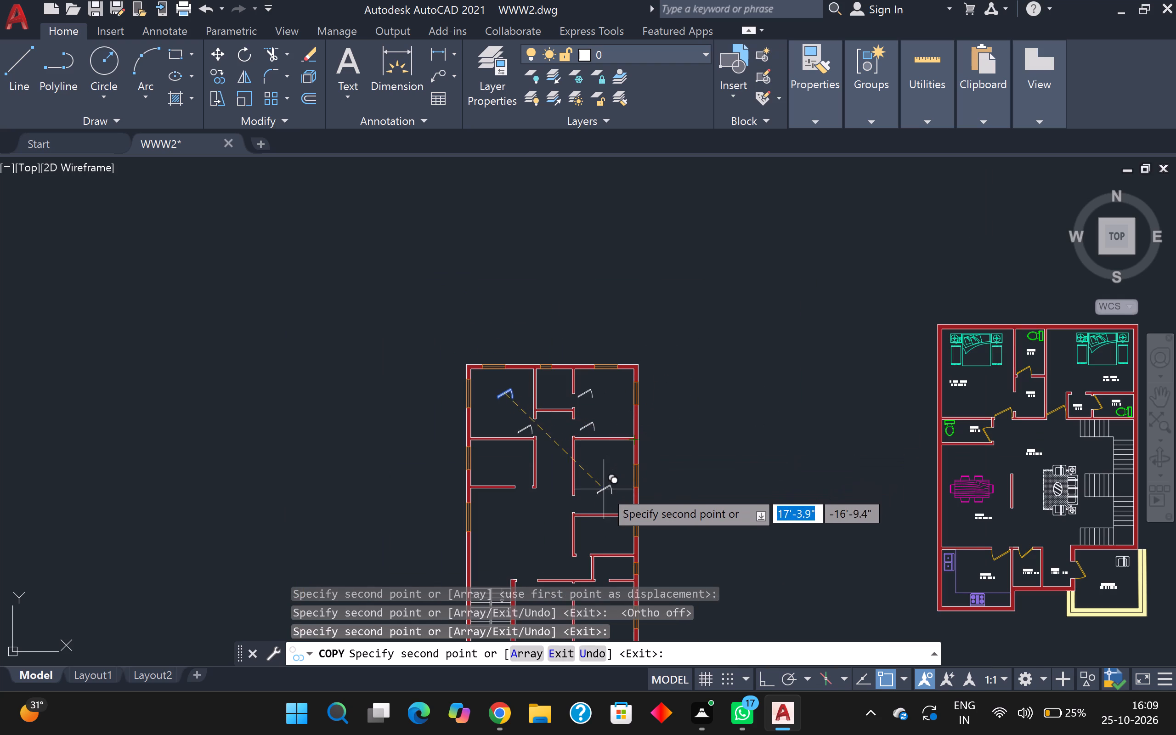
pyautogui.scroll(1, 603, 490)
pyautogui.click(601, 498)
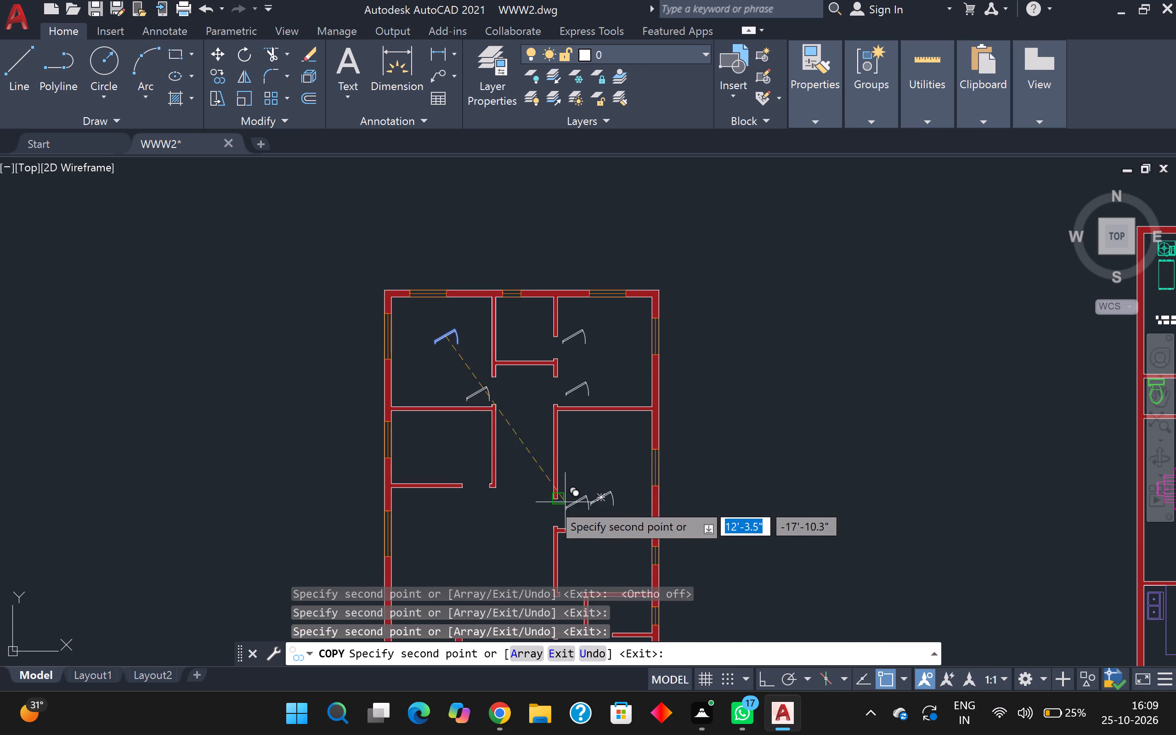
pyautogui.click(464, 460)
pyautogui.scroll(-2, 464, 460)
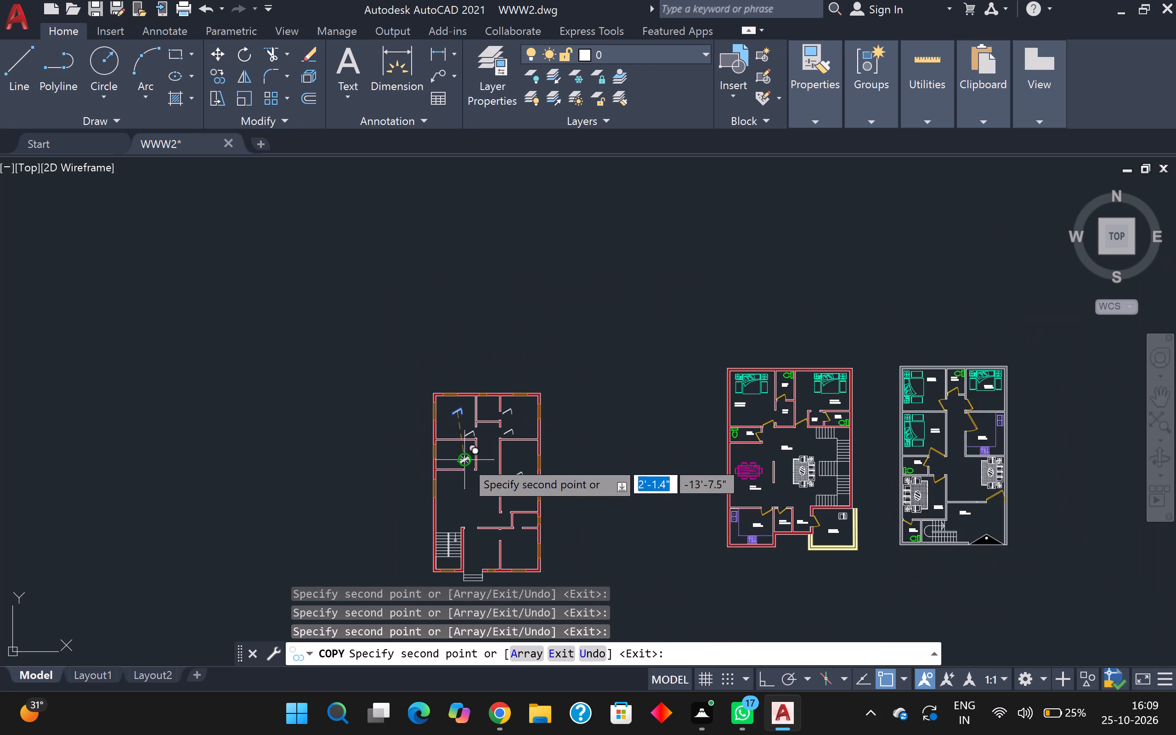
pyautogui.scroll(2, 492, 507)
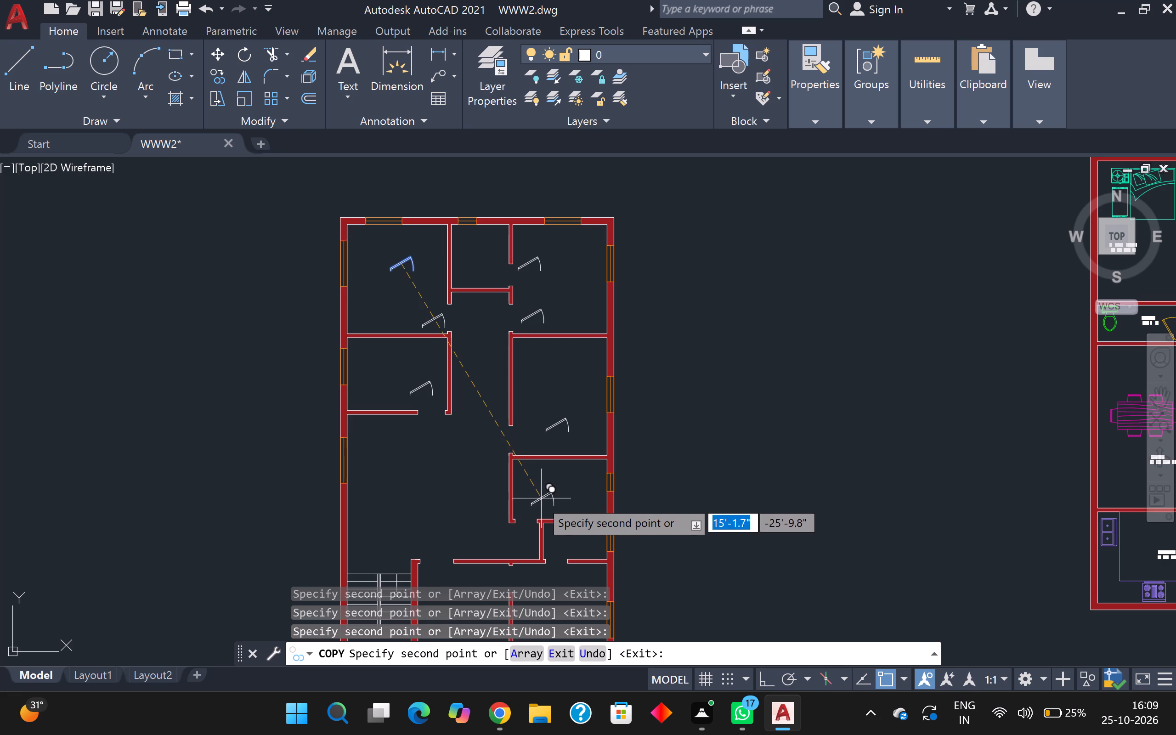
pyautogui.click(535, 498)
pyautogui.scroll(2, 548, 540)
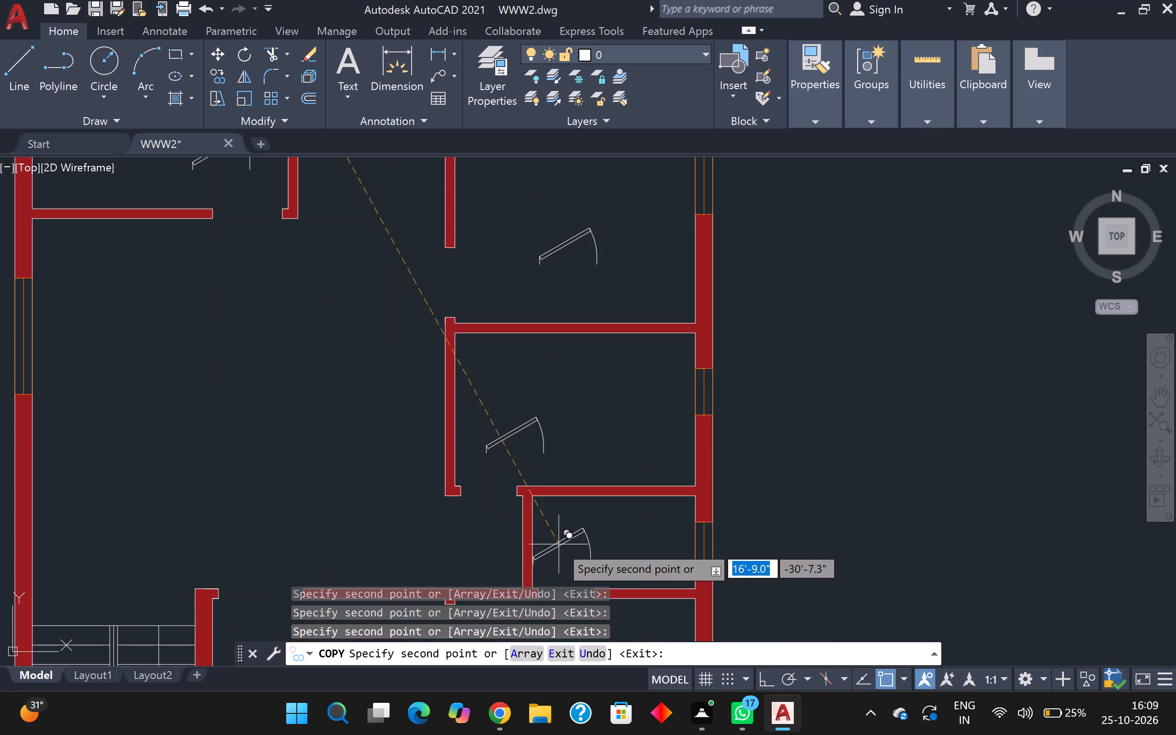
pyautogui.click(566, 544)
# Copy the door block to the bottom-right room's side opening, the opening beside the staircase and the main entrance above the steps.
pyautogui.scroll(-2, 568, 543)
pyautogui.scroll(1, 493, 571)
pyautogui.moveTo(493, 571); pyautogui.dragTo(458, 478, button='middle')
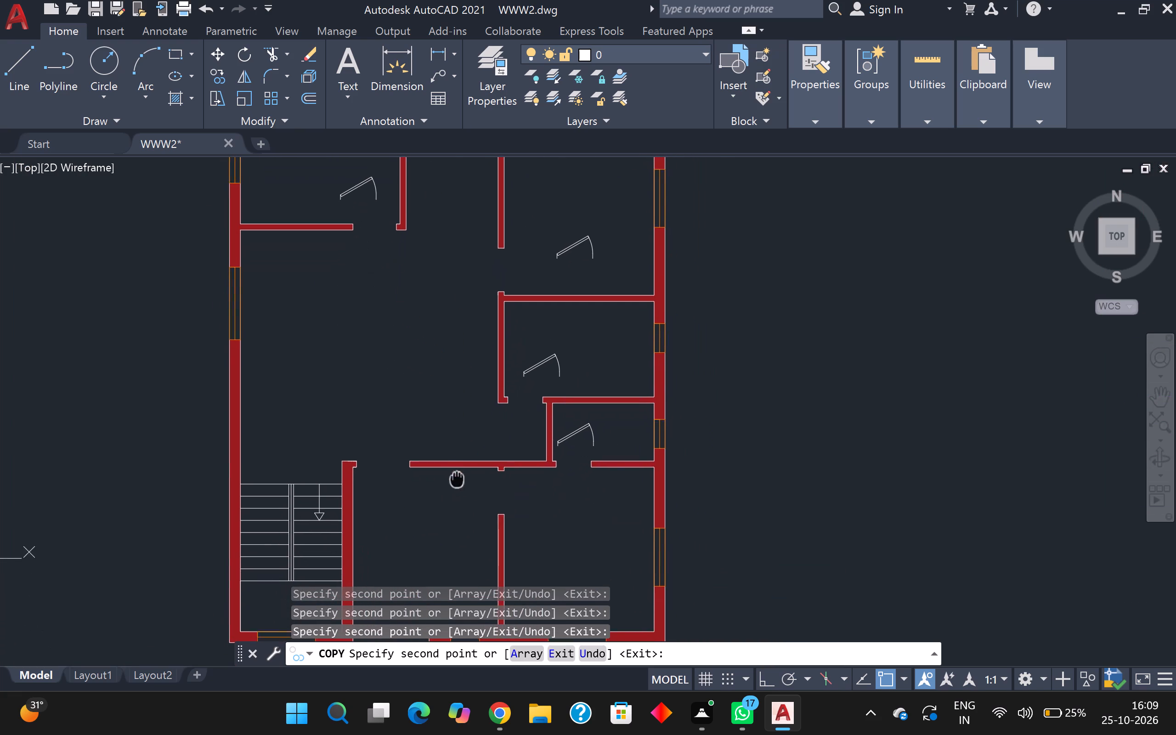
pyautogui.click(520, 488)
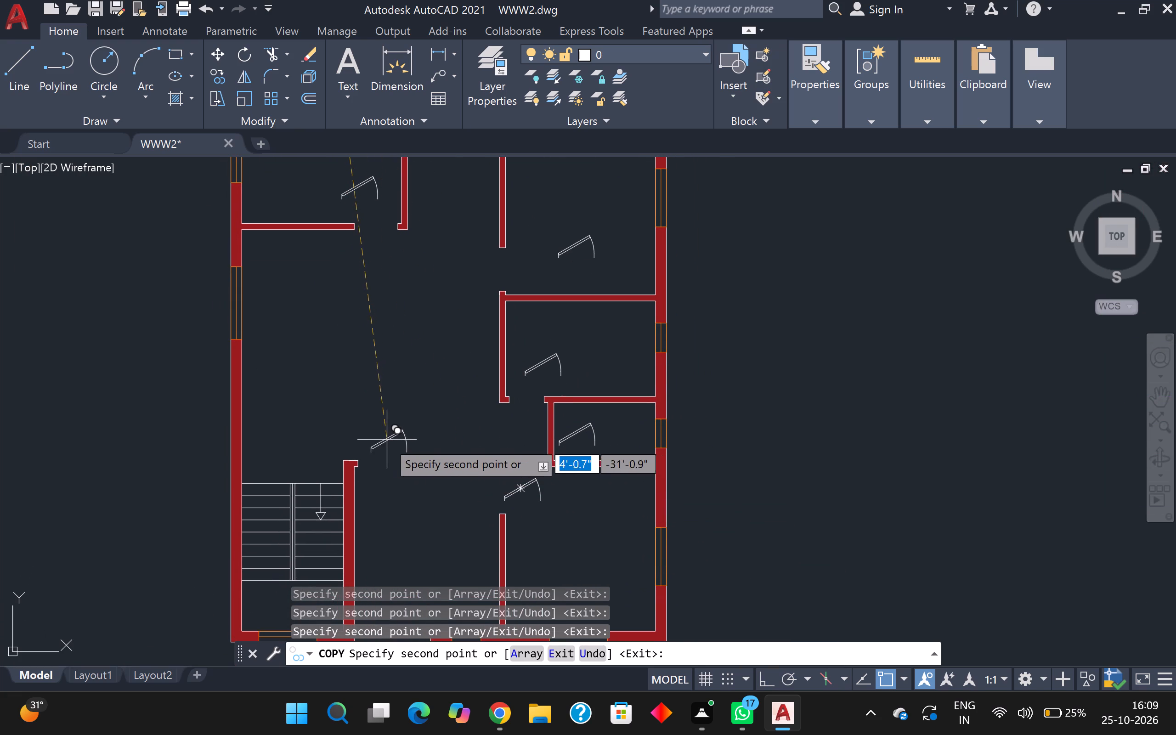
pyautogui.click(381, 441)
pyautogui.scroll(-2, 381, 473)
pyautogui.moveTo(382, 492); pyautogui.dragTo(378, 414, button='middle')
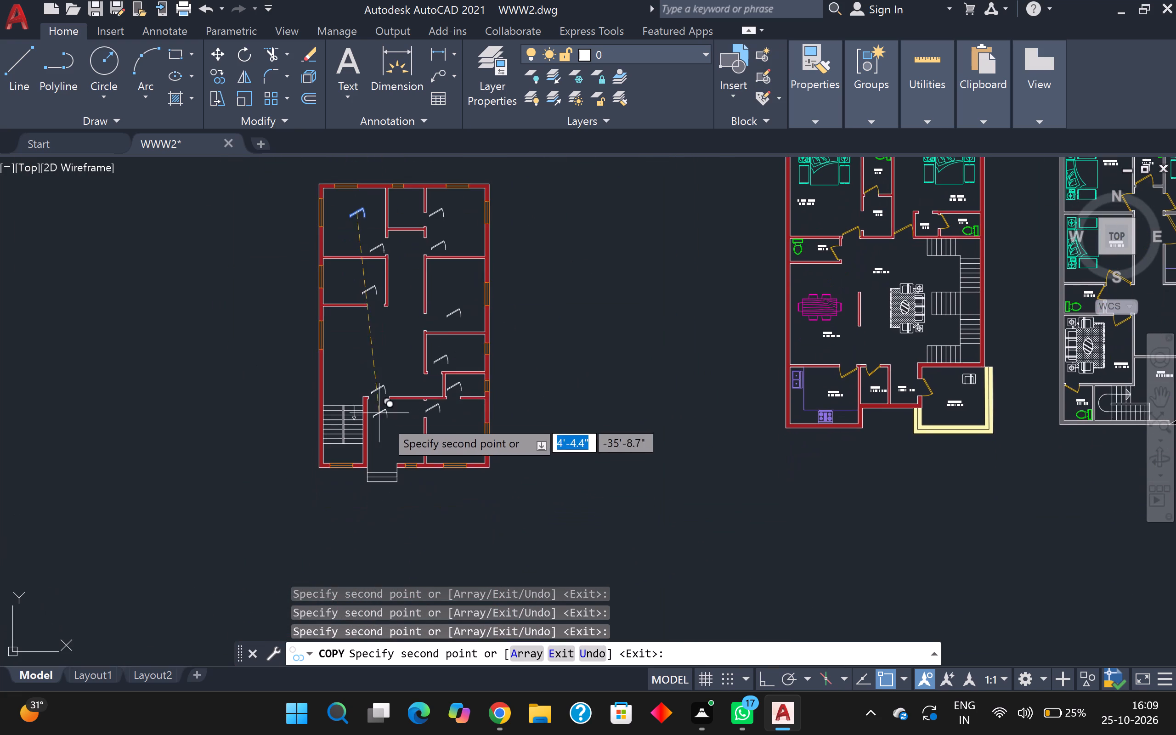
pyautogui.scroll(2, 388, 428)
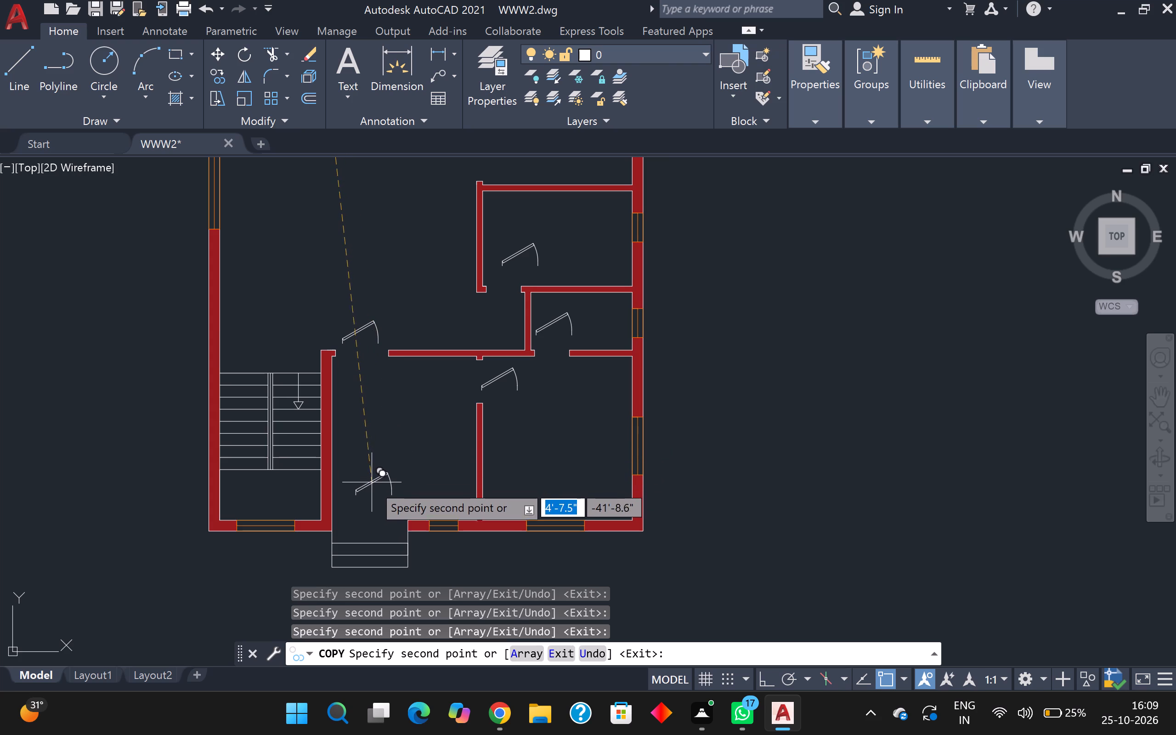
pyautogui.moveTo(367, 491); pyautogui.dragTo(362, 492)
pyautogui.scroll(-2, 362, 492)
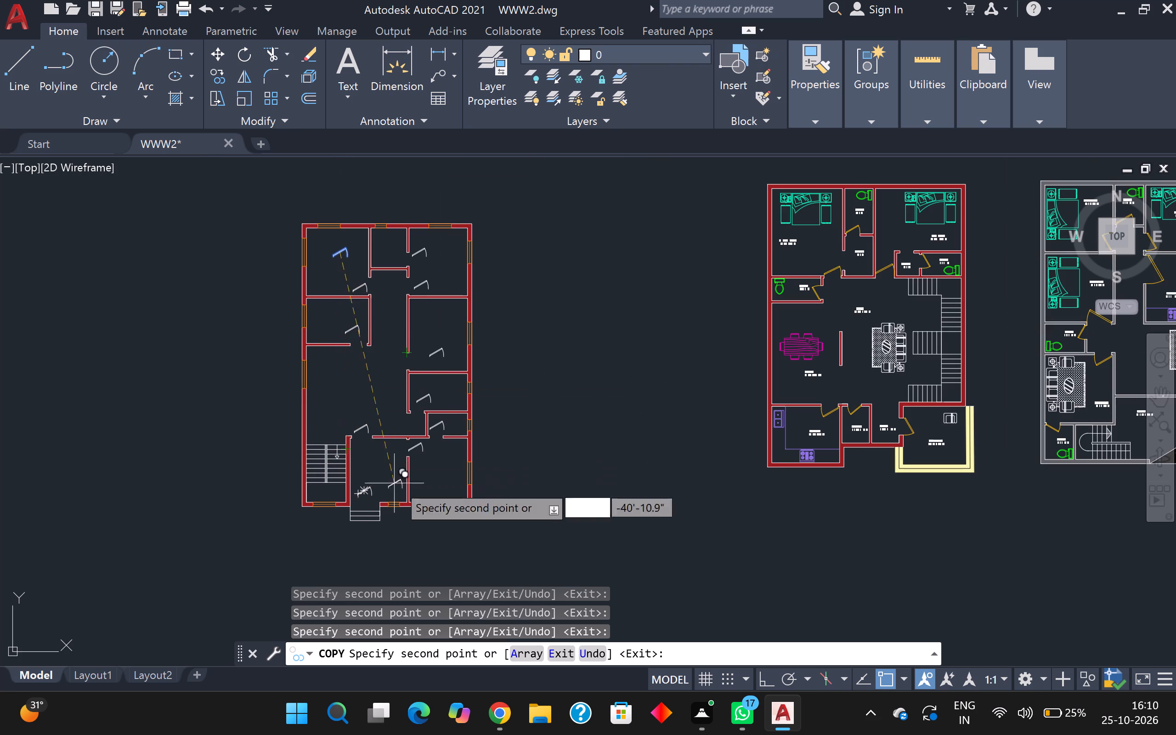
pyautogui.press('Escape')
# Align the door block to the corridor-side opening of the top-left room, on the wall's room-side corners, scaling it to fit.
pyautogui.scroll(1, 537, 428)
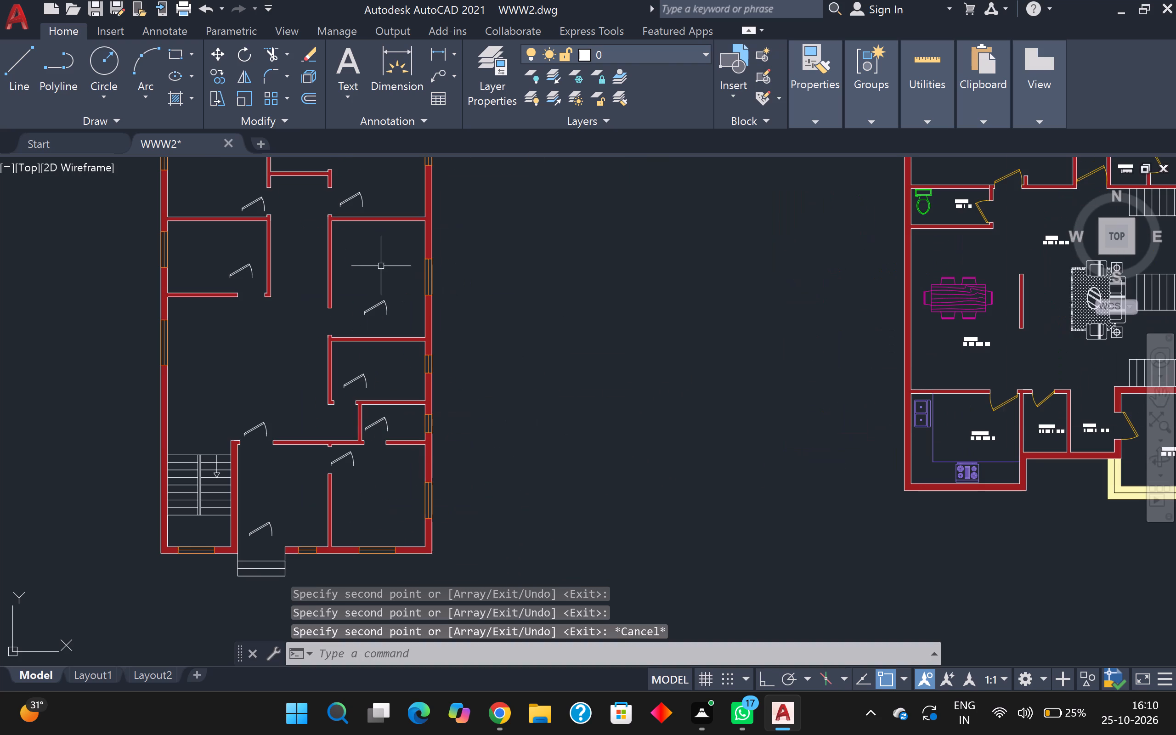
pyautogui.scroll(1, 253, 332)
pyautogui.moveTo(253, 332); pyautogui.dragTo(256, 630, button='middle')
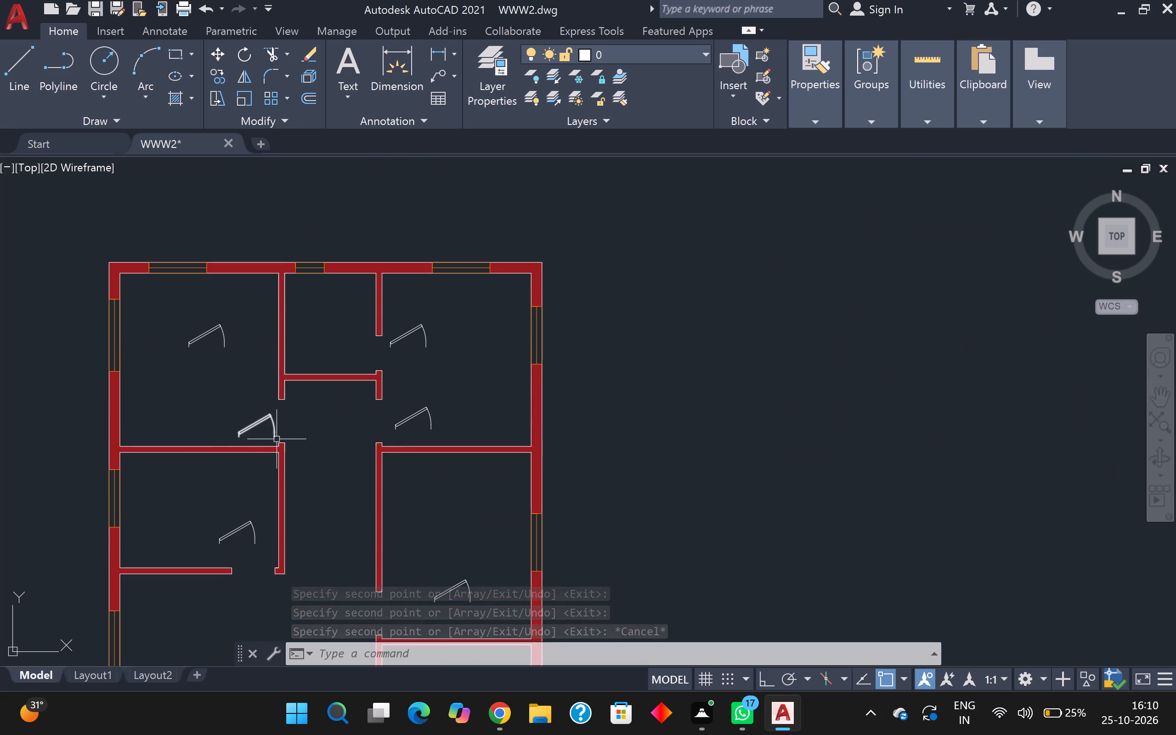
pyautogui.write('al')
pyautogui.press('Return')
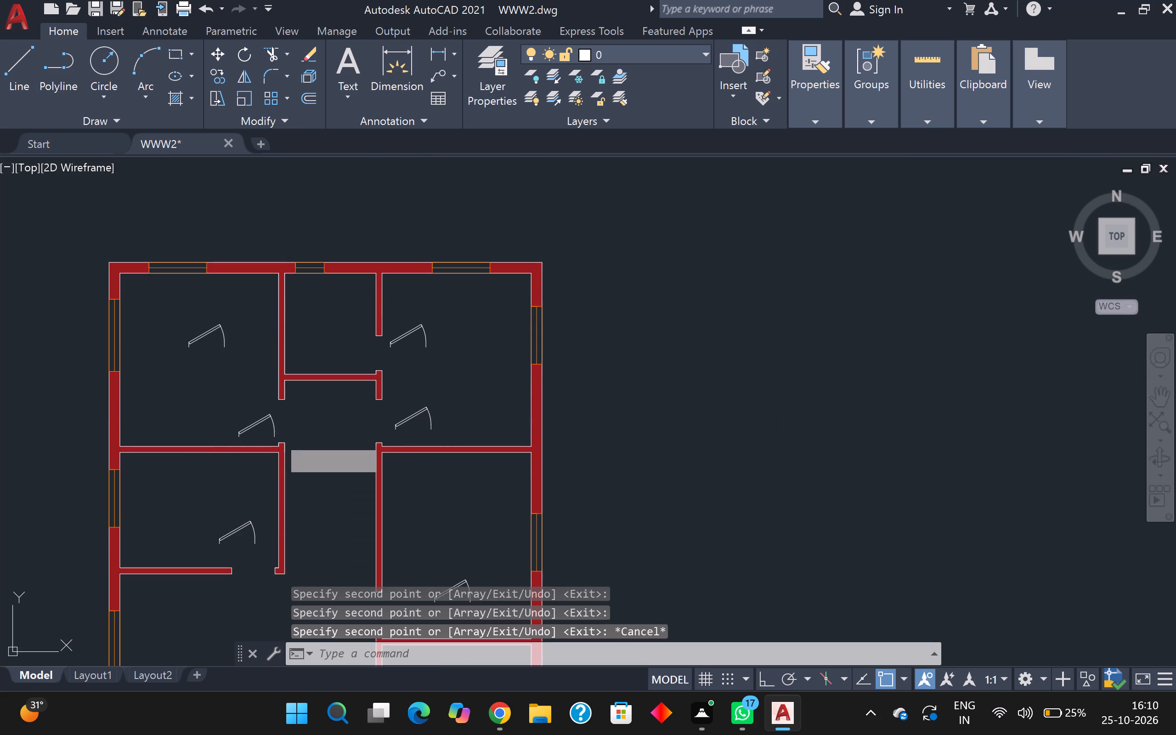
pyautogui.click(259, 422)
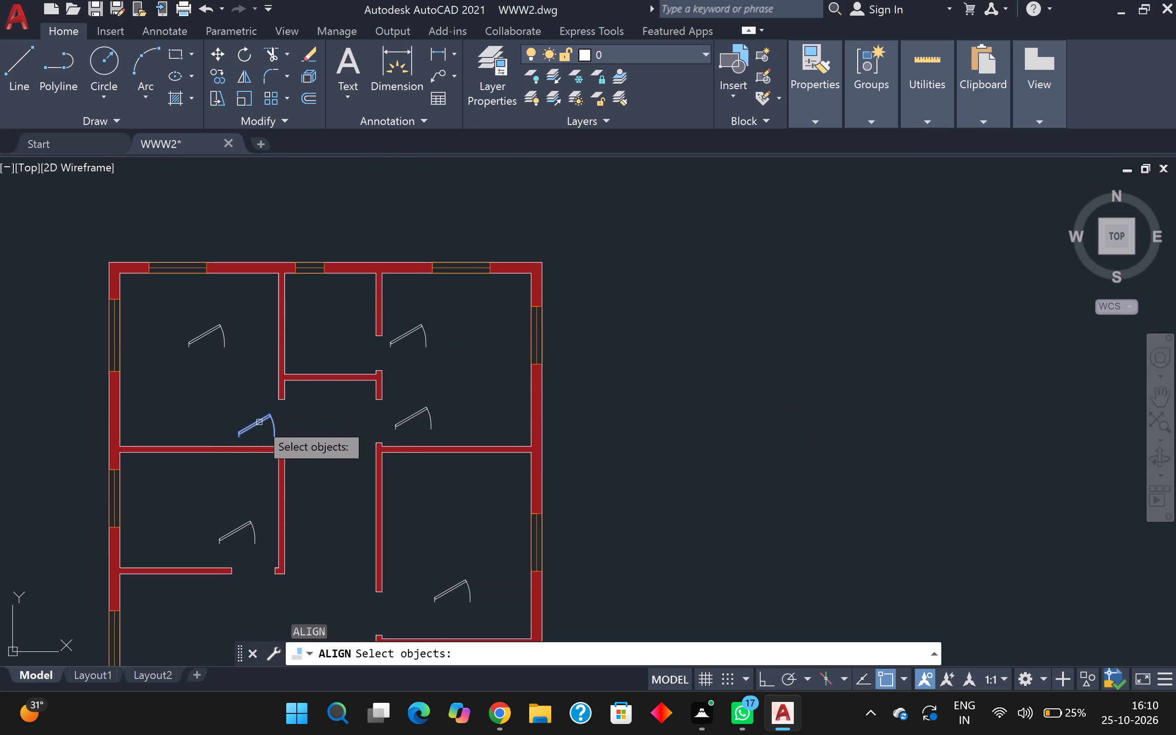
pyautogui.press('Return')
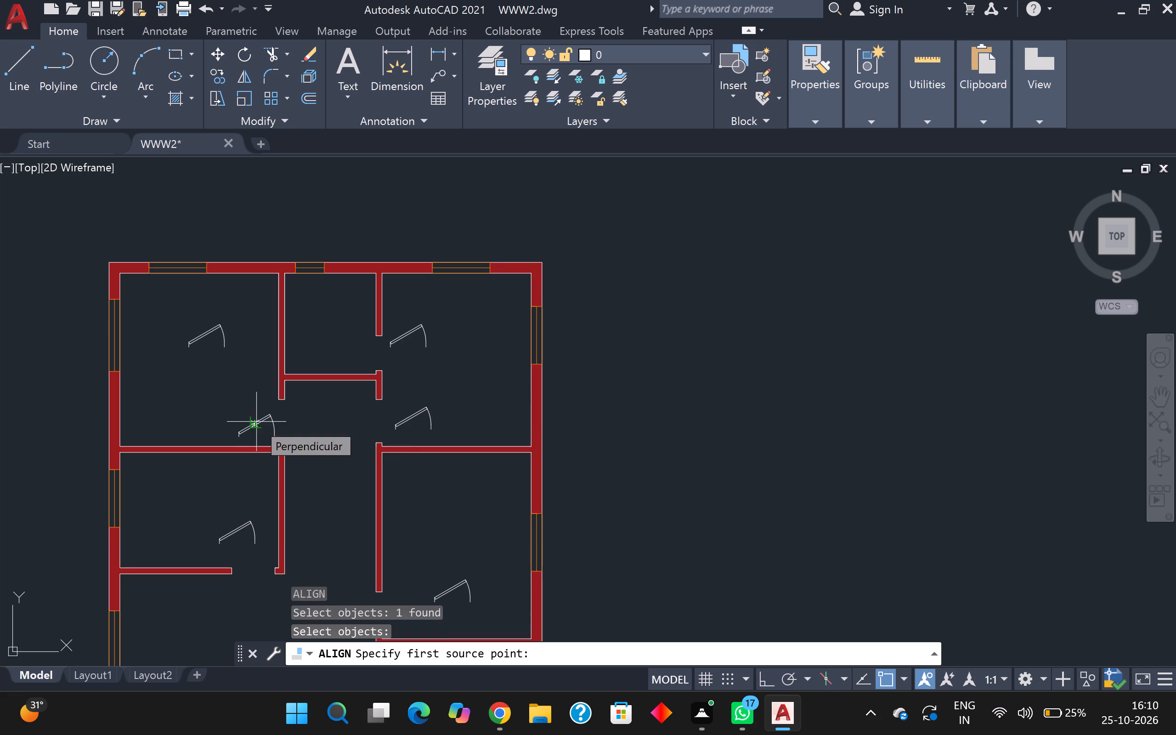
pyautogui.scroll(2, 235, 461)
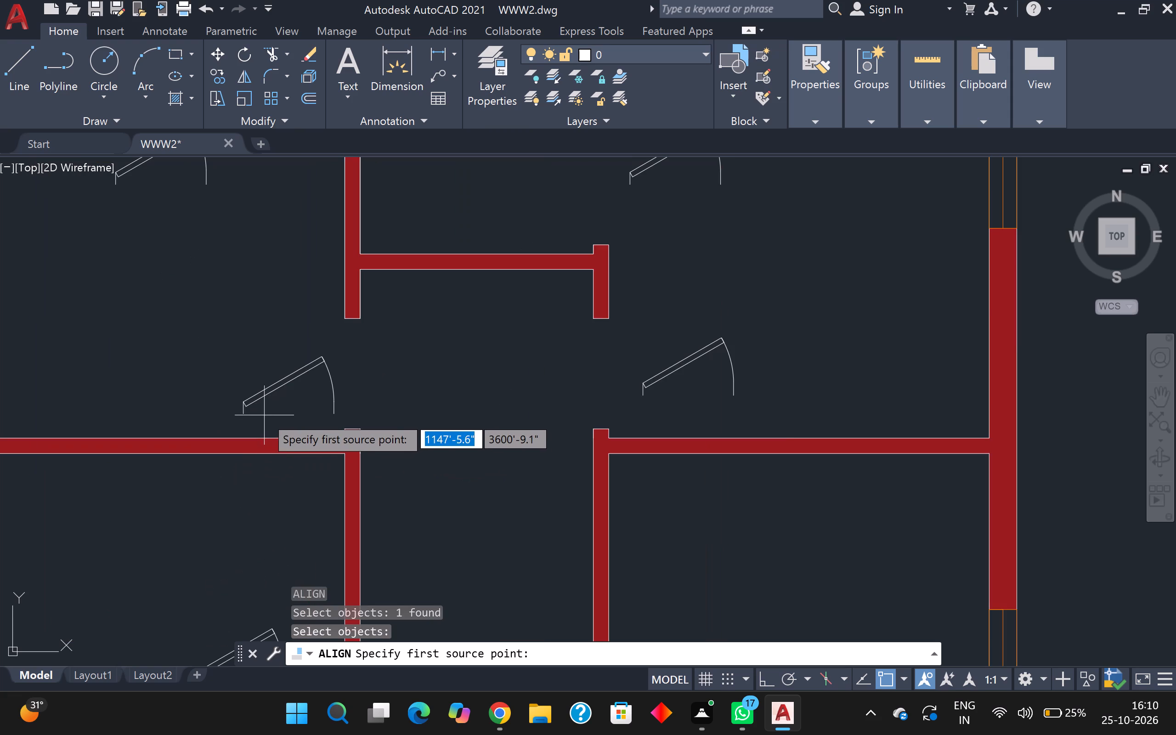
pyautogui.scroll(1, 263, 414)
pyautogui.click(230, 414)
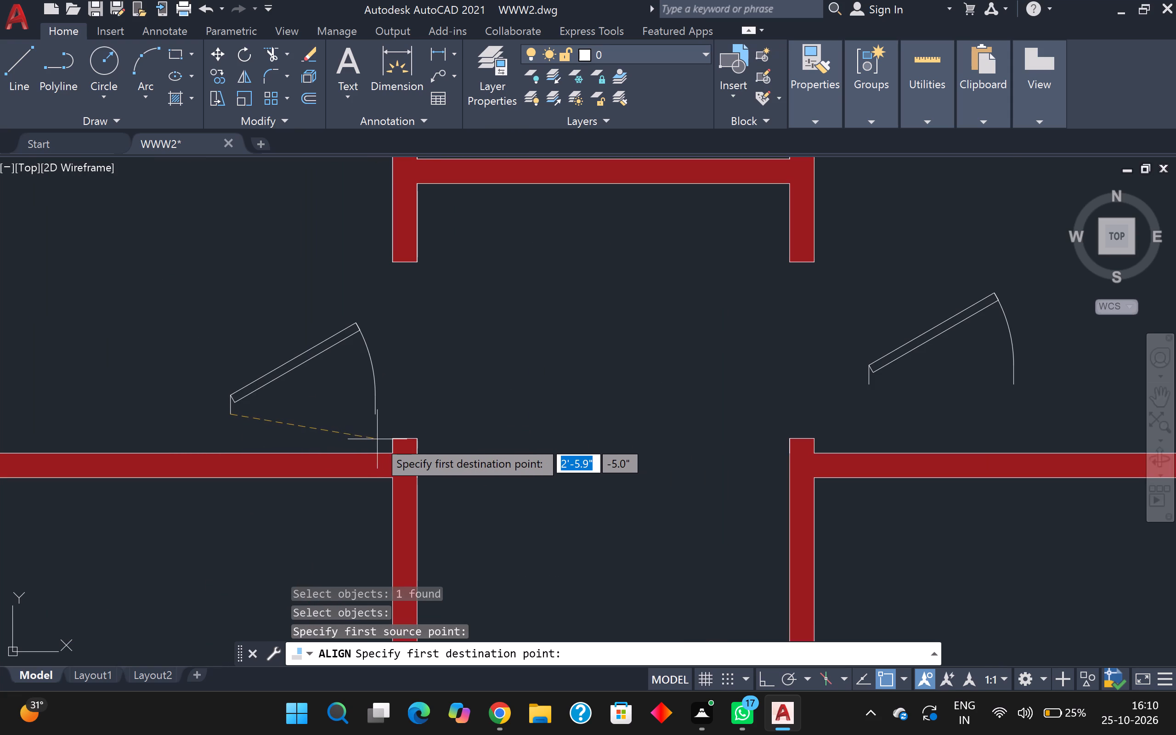
pyautogui.click(389, 439)
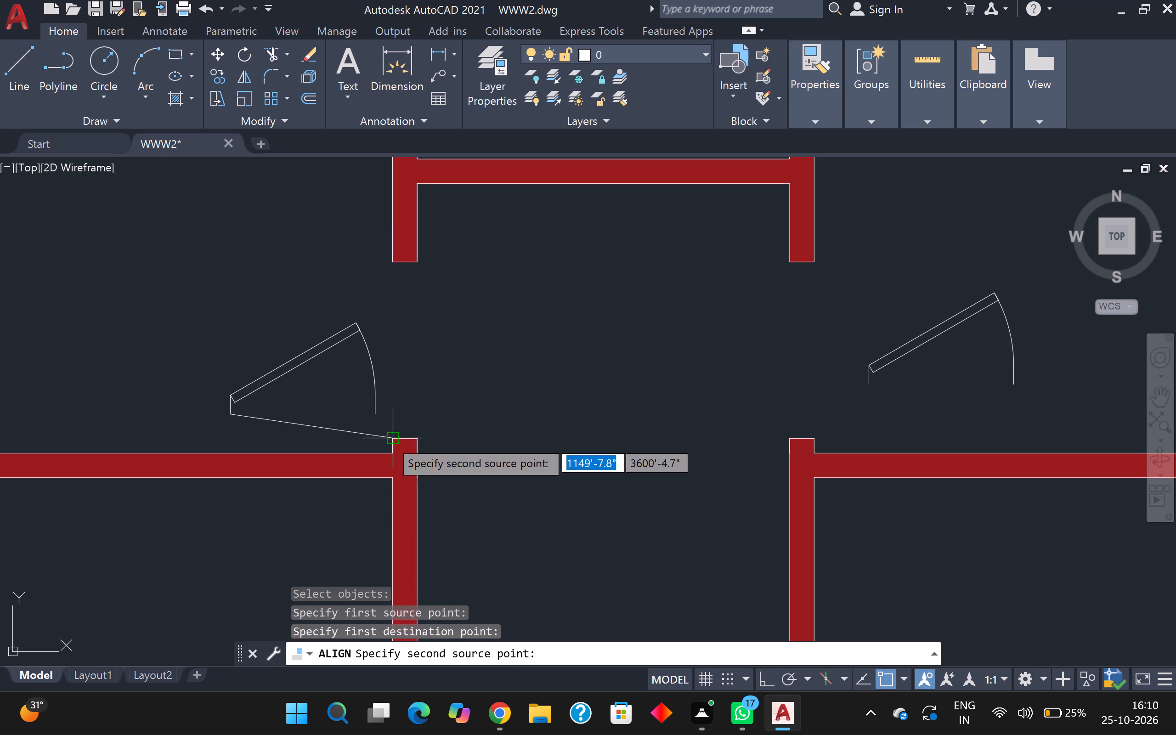
pyautogui.click(375, 411)
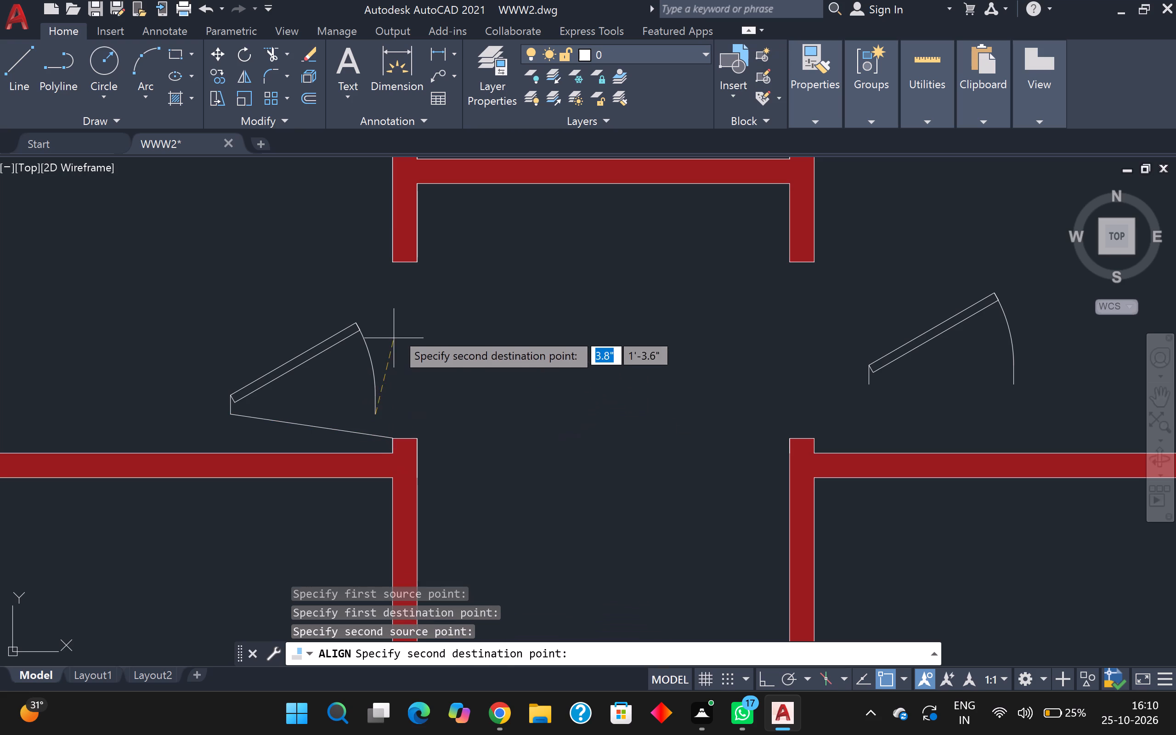
pyautogui.click(390, 265)
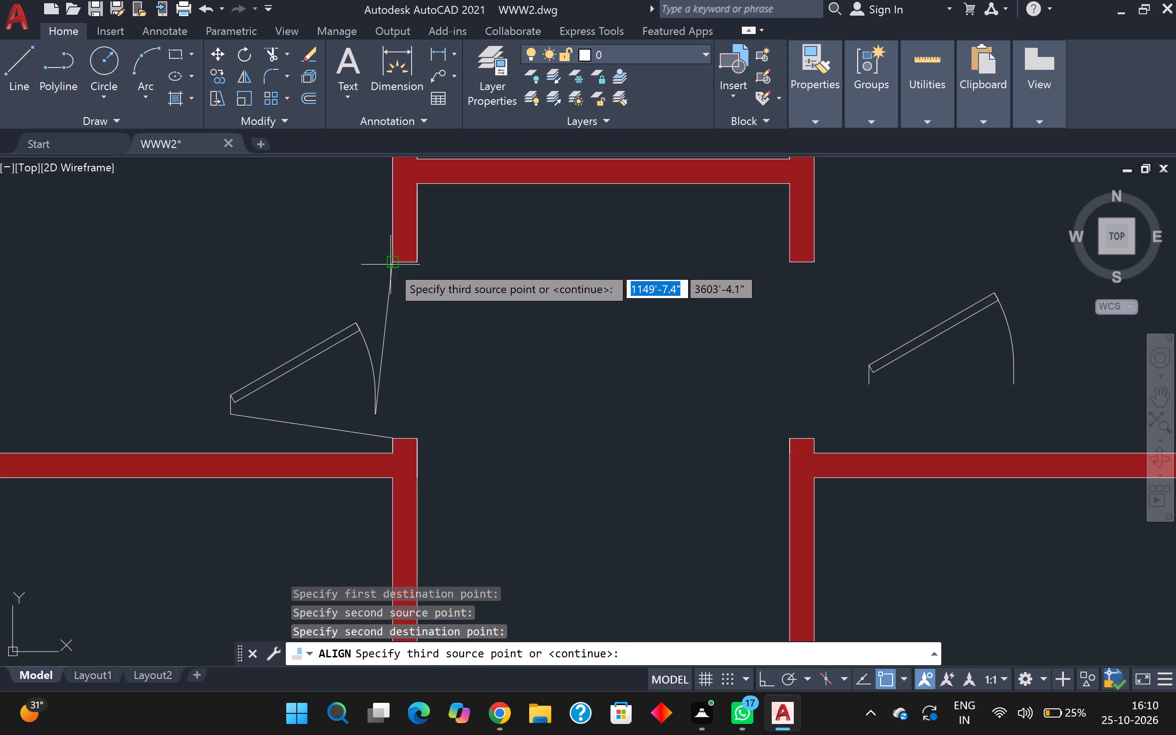
pyautogui.press('Return')
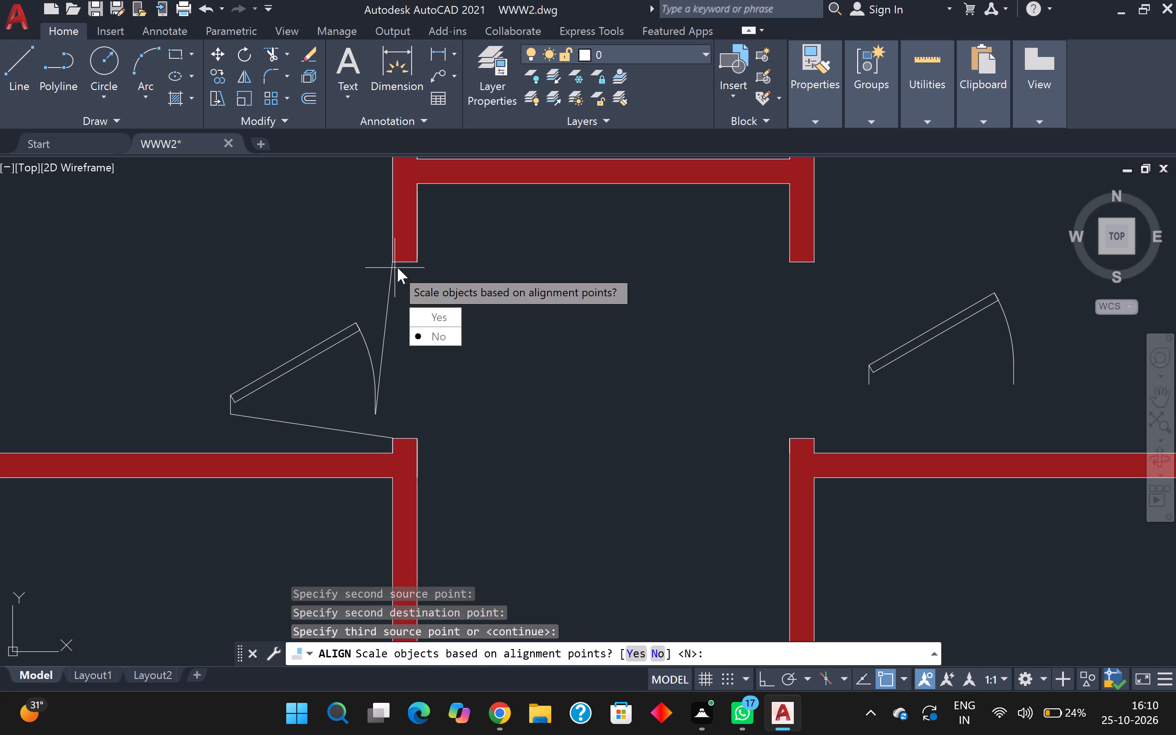
pyautogui.moveTo(450, 307); pyautogui.dragTo(395, 268)
# Align the door block to the top-right room's lower opening, on the wall's room-side corners, scaling it to fit.
pyautogui.scroll(-3, 448, 249)
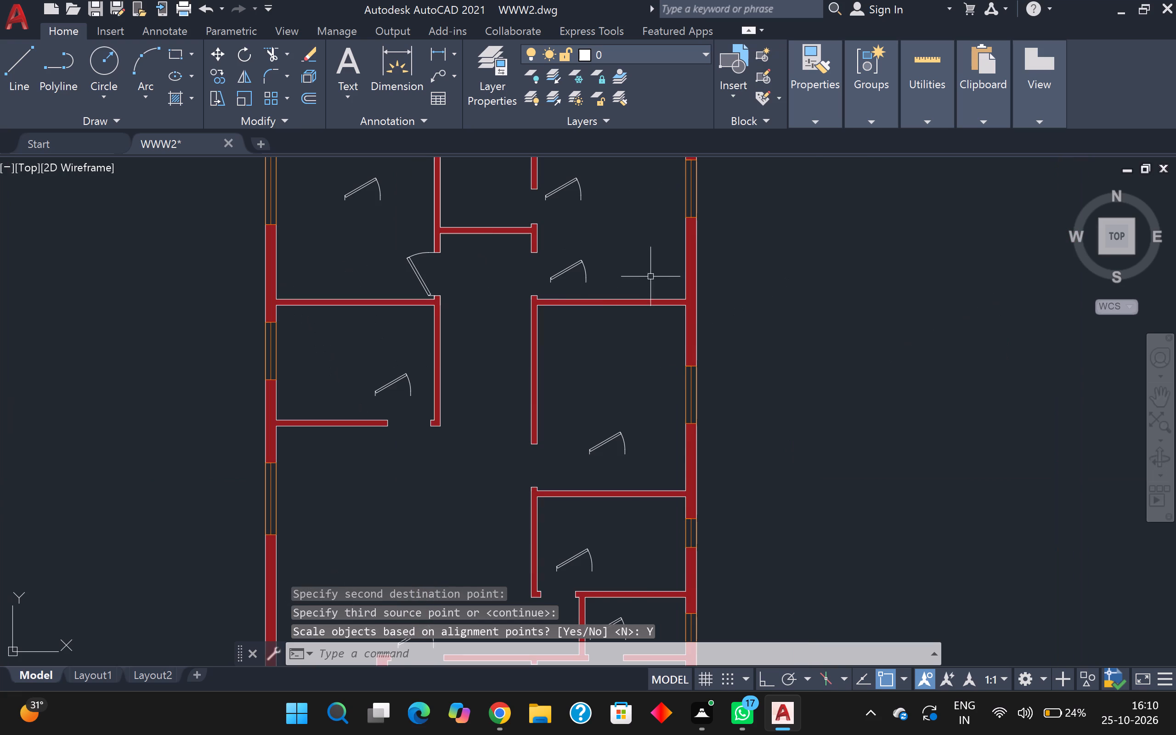
pyautogui.click(563, 265)
pyautogui.click(563, 269)
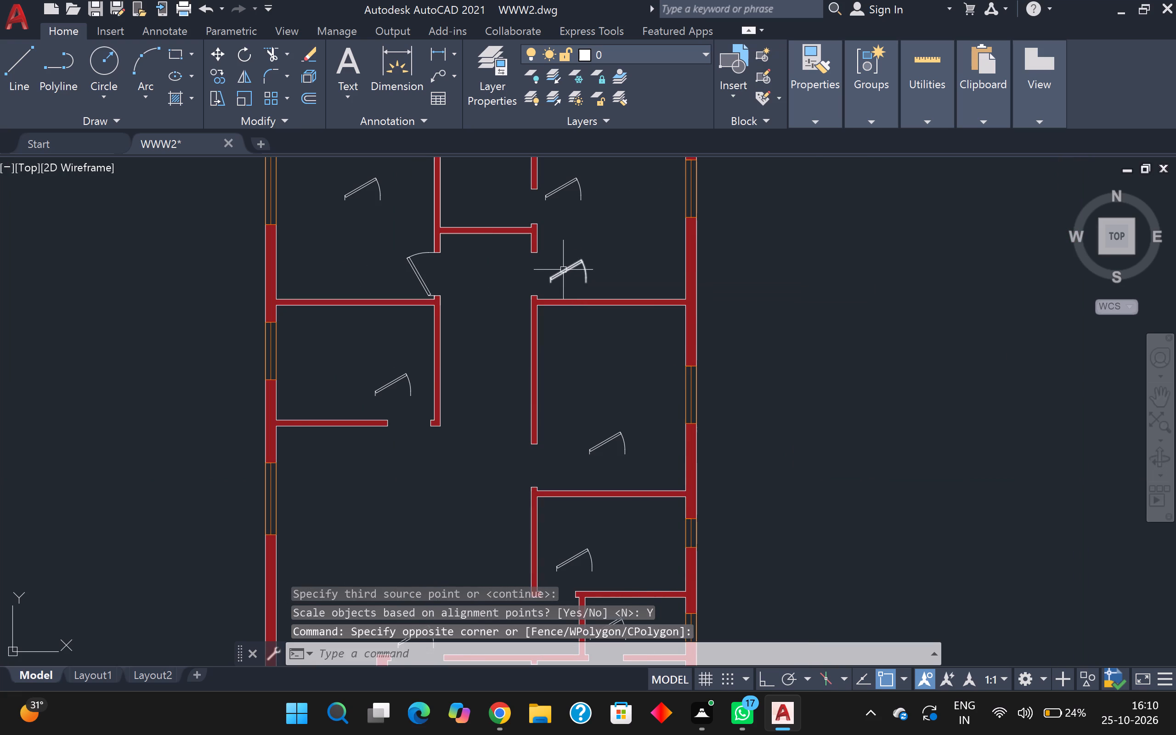
pyautogui.click(563, 270)
pyautogui.write('al')
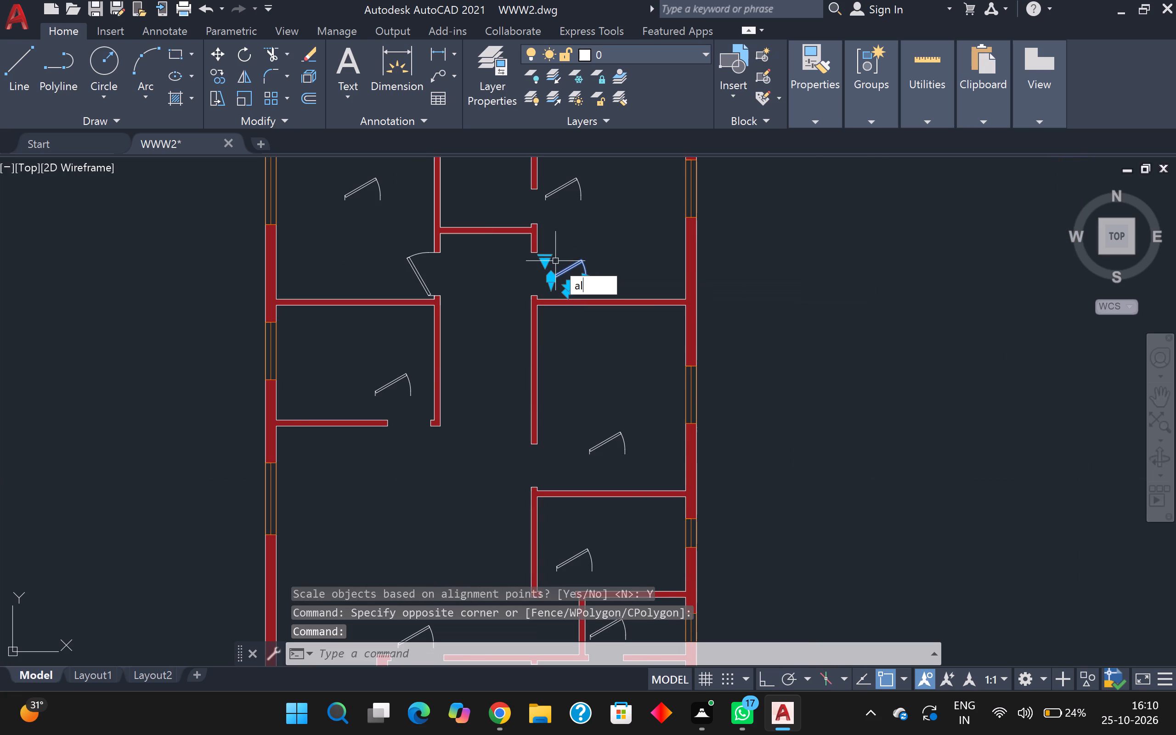
pyautogui.press('Return')
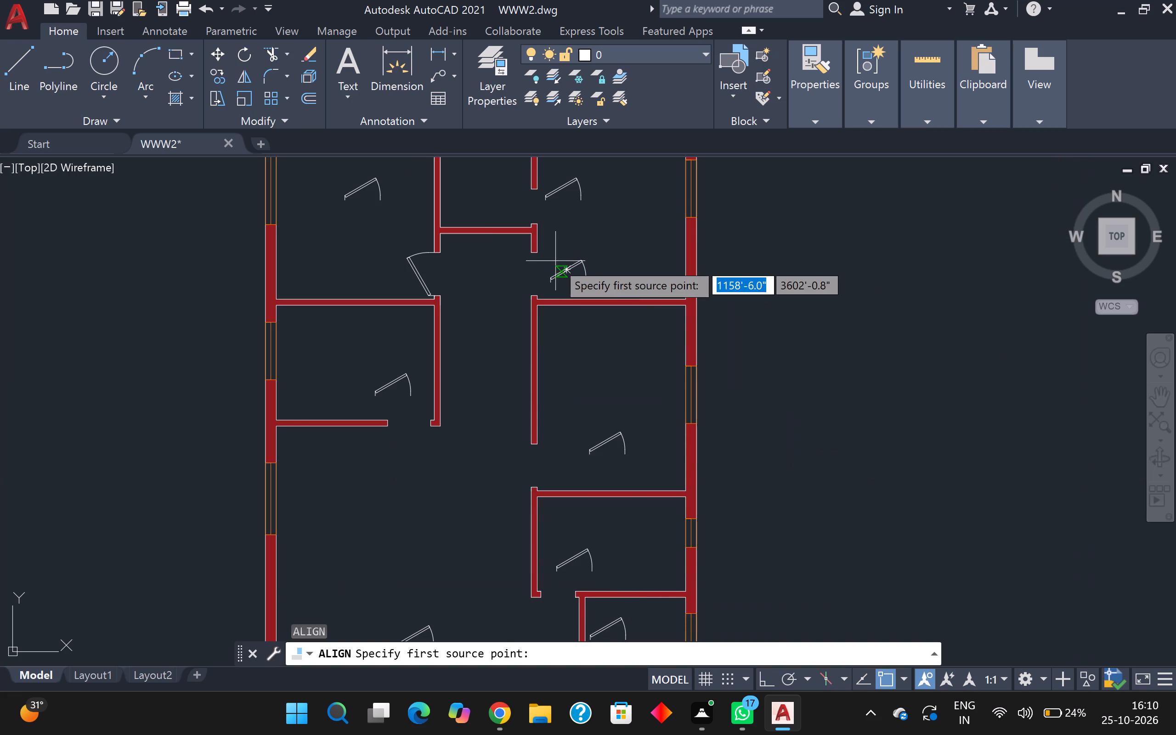
pyautogui.scroll(2, 555, 260)
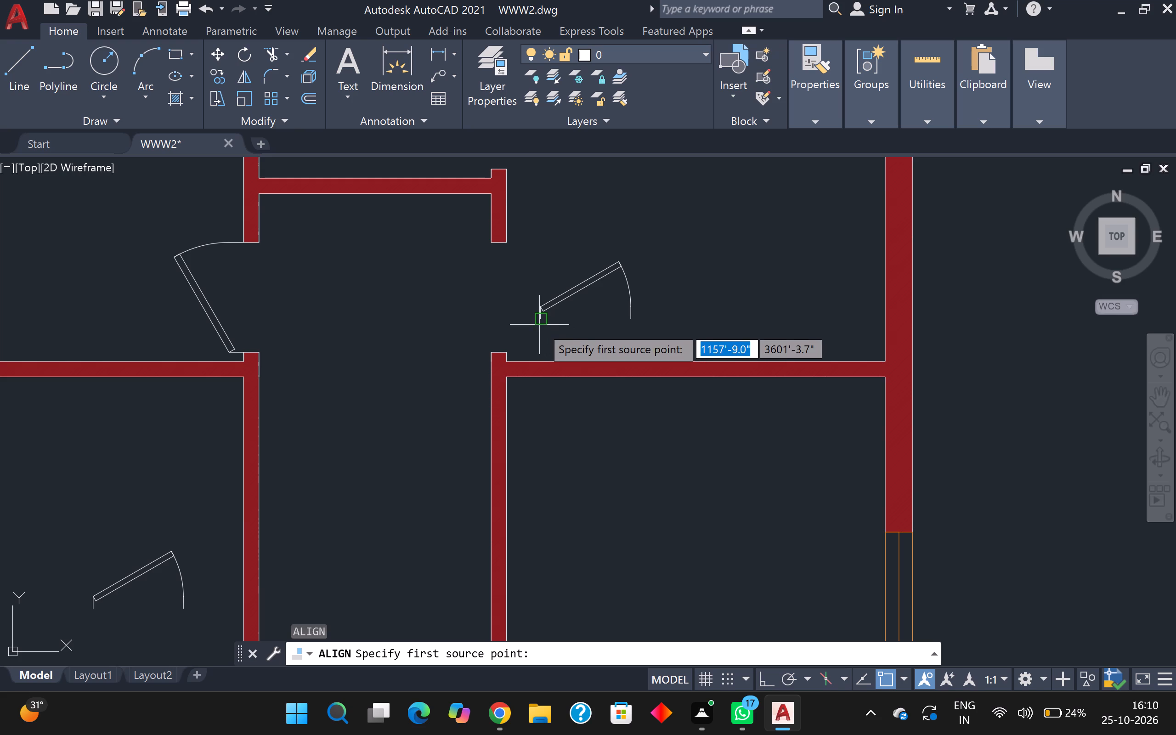
pyautogui.click(539, 325)
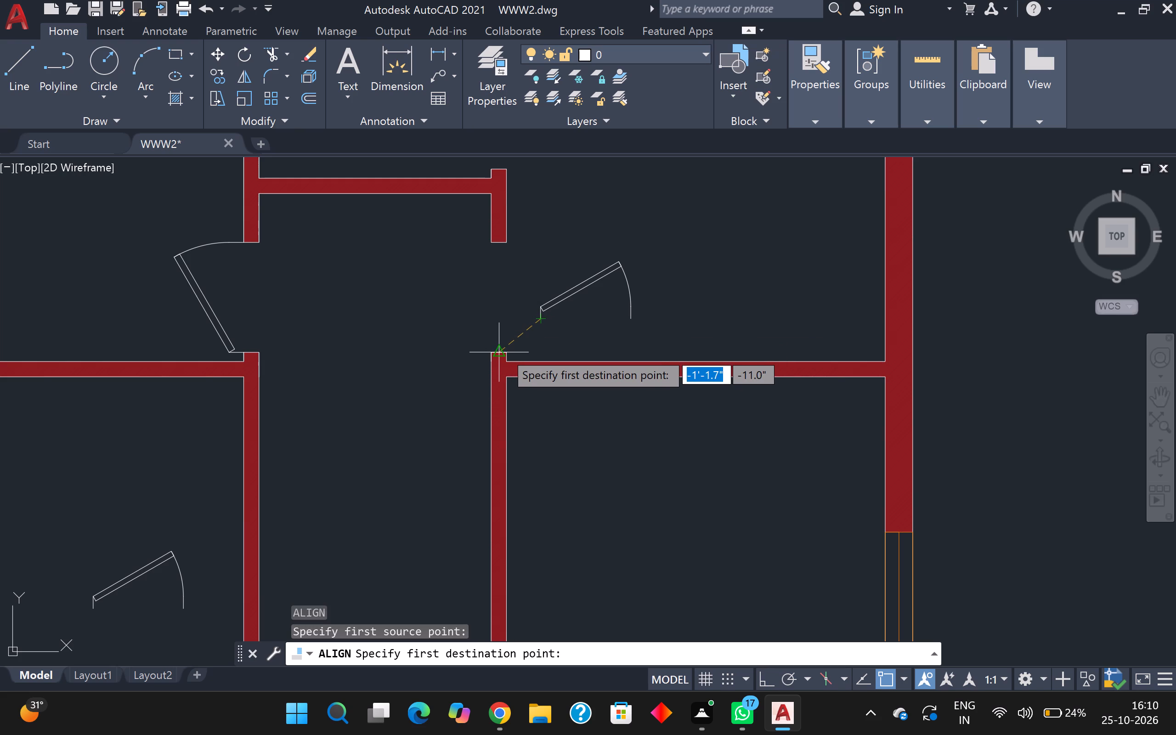
pyautogui.click(507, 351)
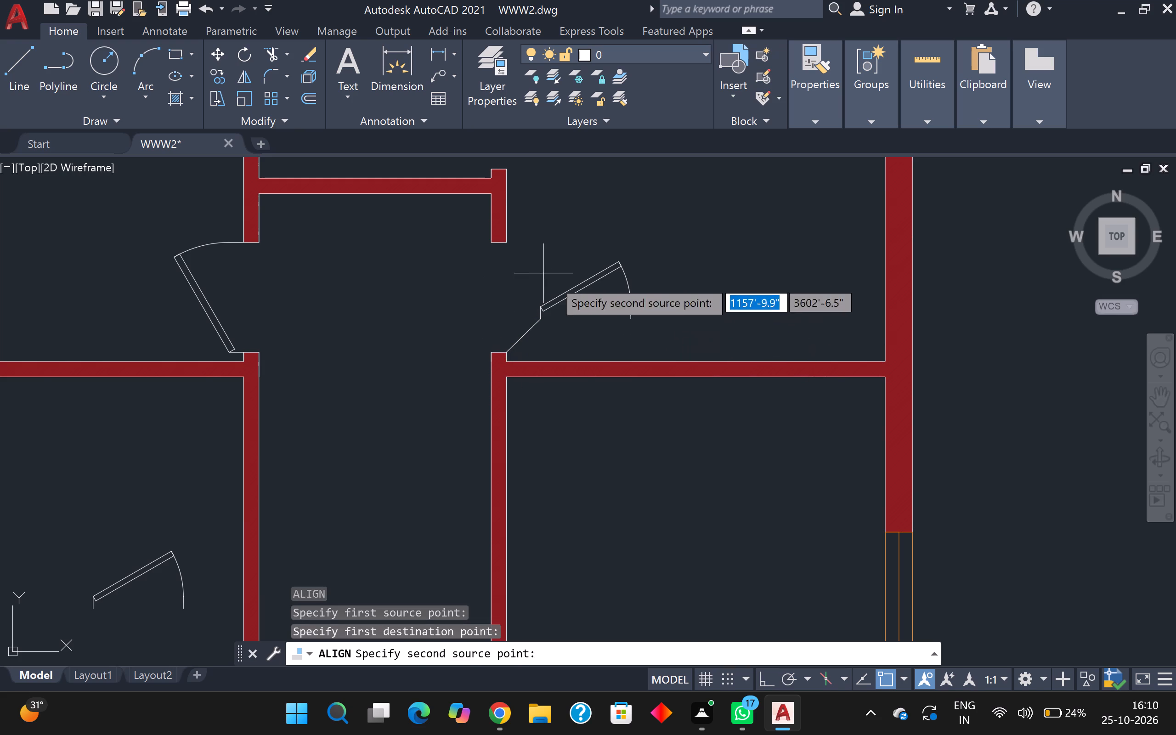
pyautogui.click(630, 318)
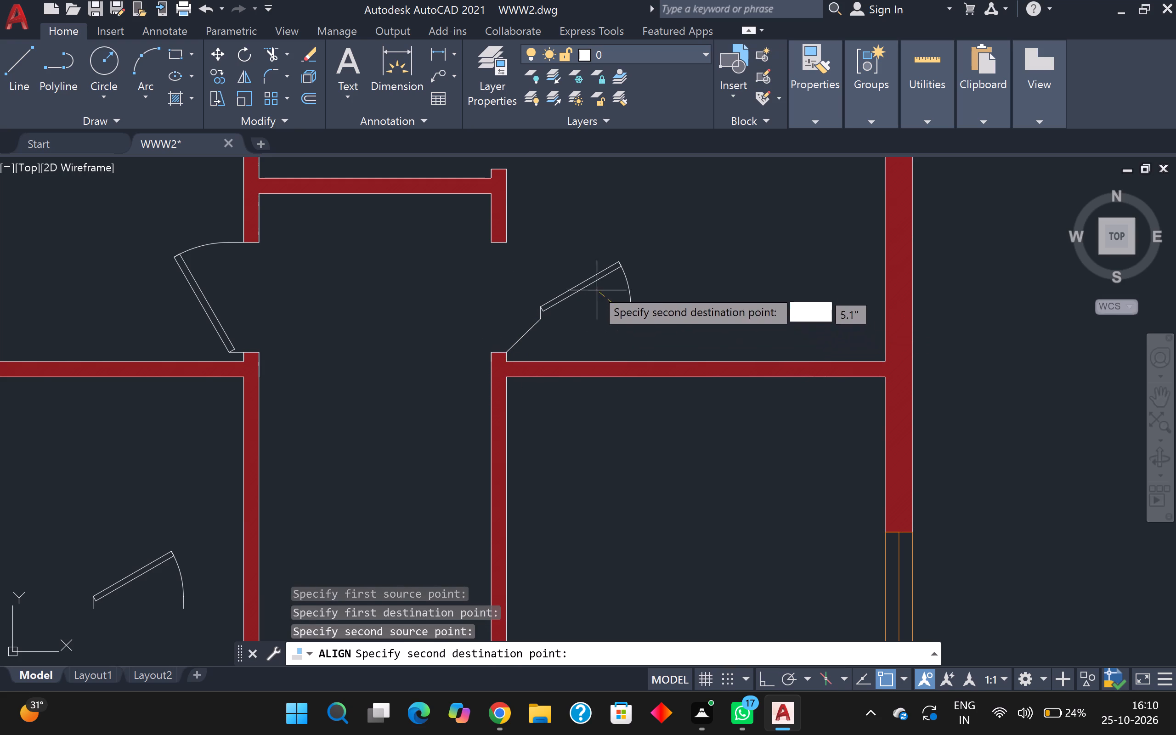
pyautogui.click(509, 239)
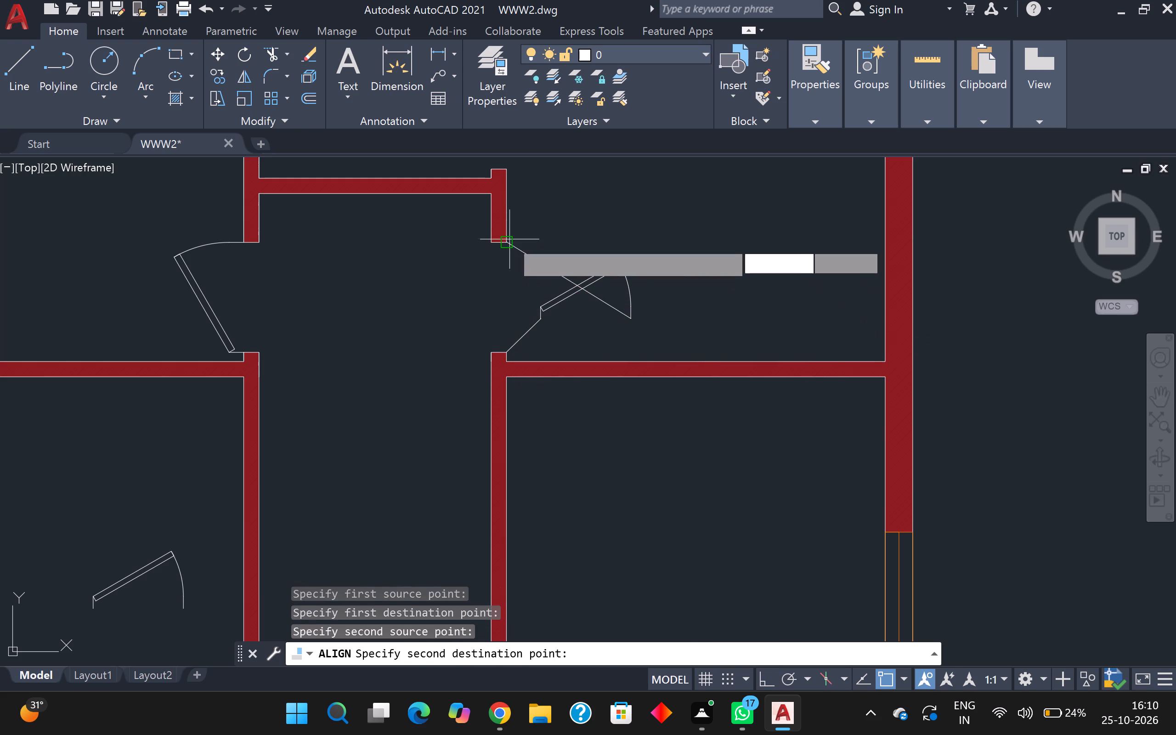
pyautogui.press('Return')
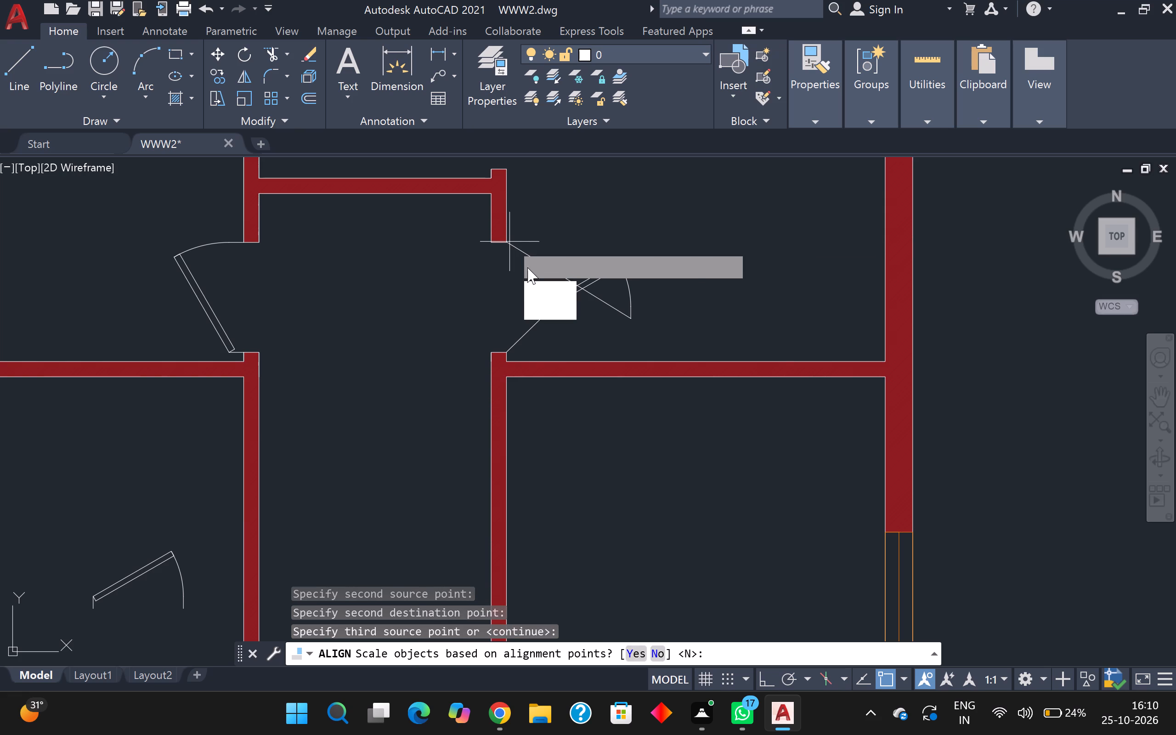
pyautogui.moveTo(539, 297); pyautogui.dragTo(509, 242)
# Align the upper door block in the top-right room to the top-middle room's opening, on that room's wall corners, scaling it to fit.
pyautogui.scroll(-3, 511, 242)
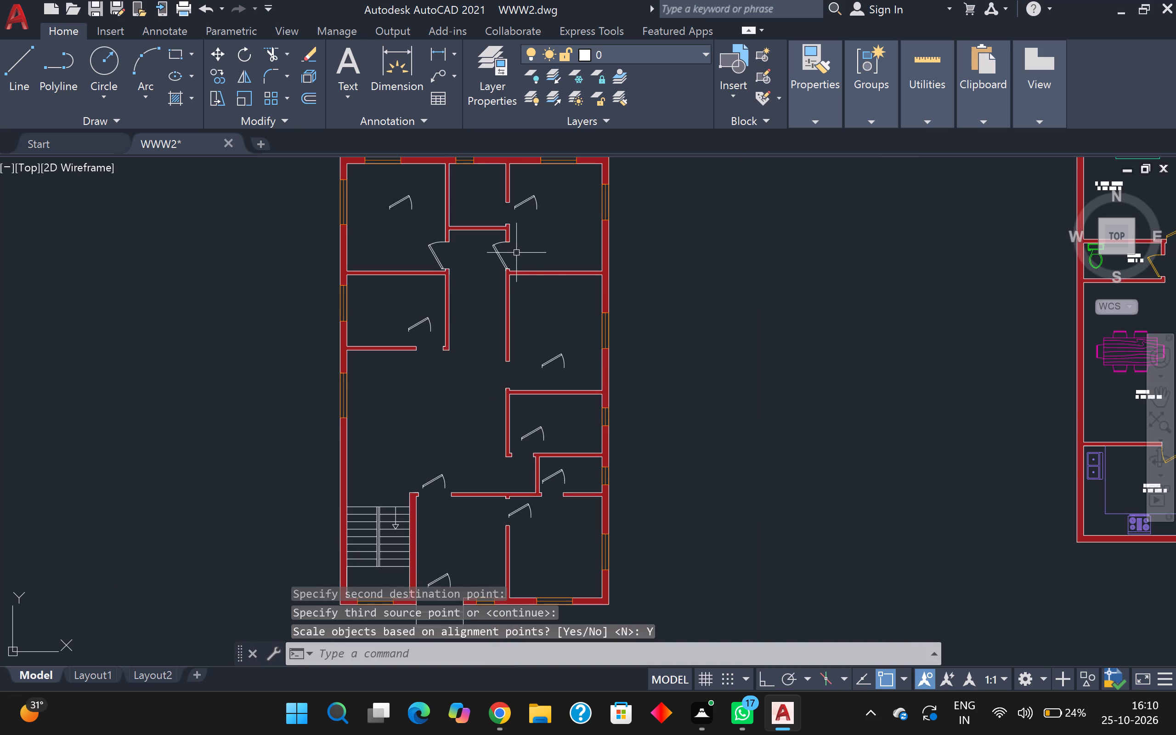
pyautogui.scroll(2, 530, 209)
pyautogui.click(526, 187)
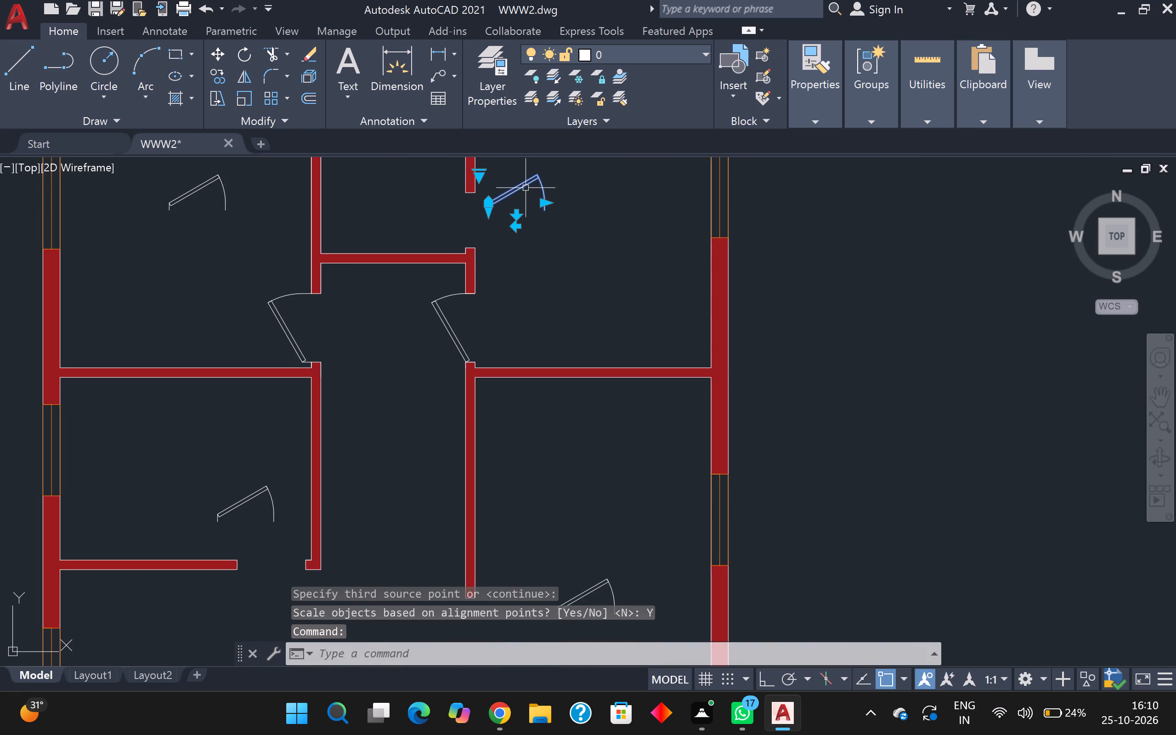
pyautogui.press('space')
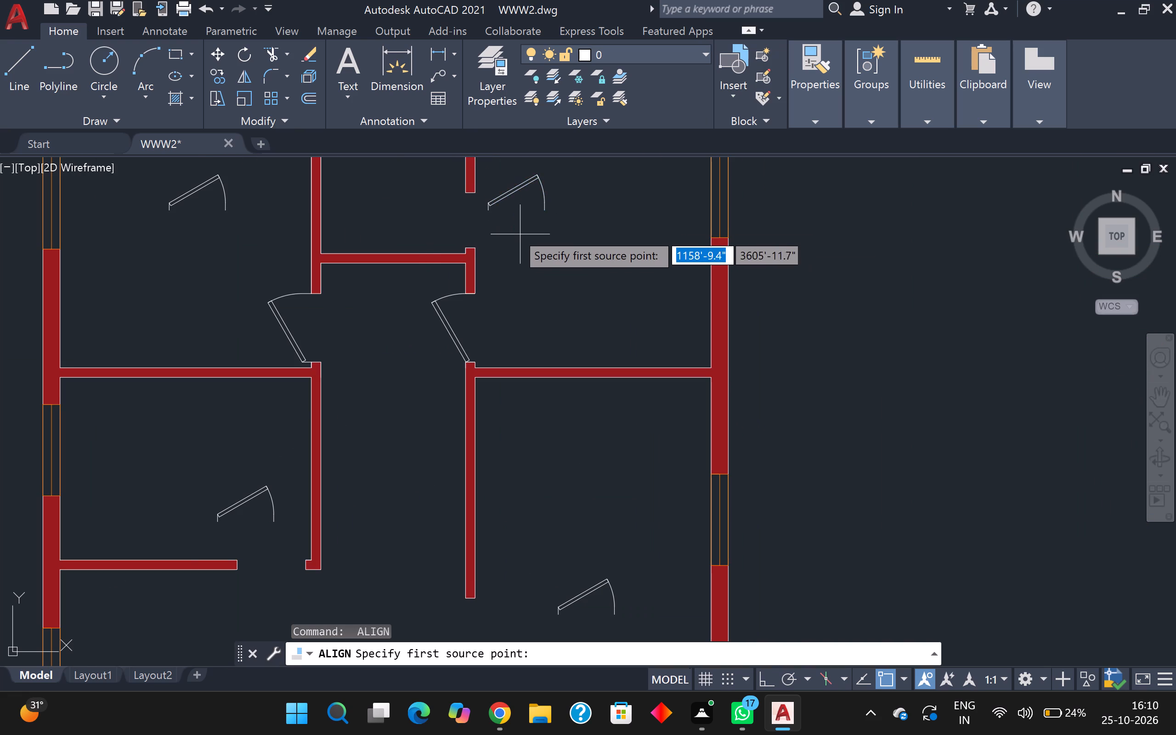
pyautogui.scroll(1, 514, 230)
pyautogui.moveTo(471, 204); pyautogui.dragTo(465, 204)
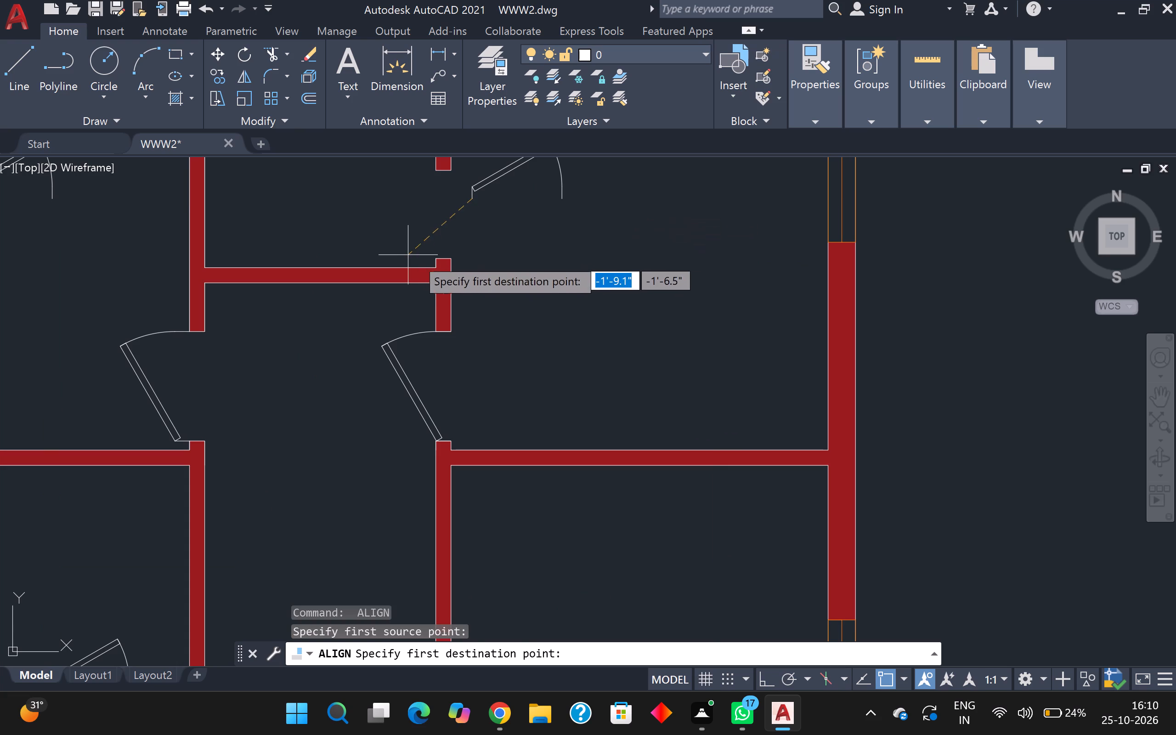
pyautogui.click(428, 257)
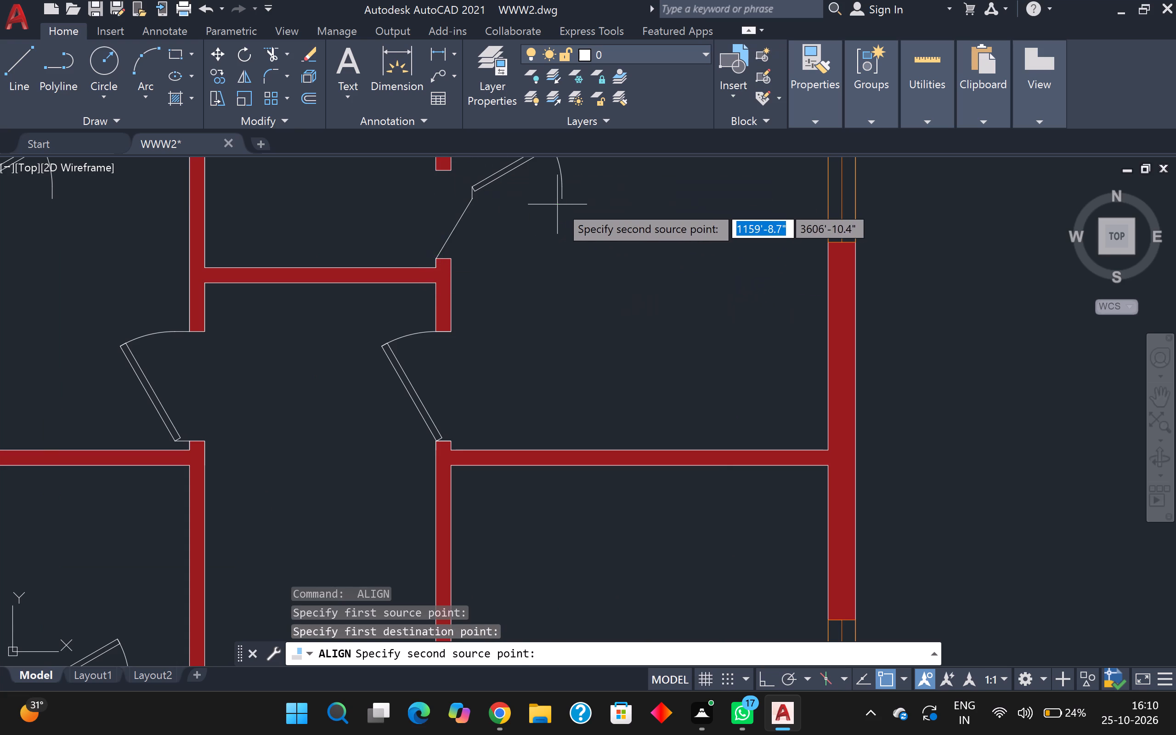
pyautogui.click(560, 204)
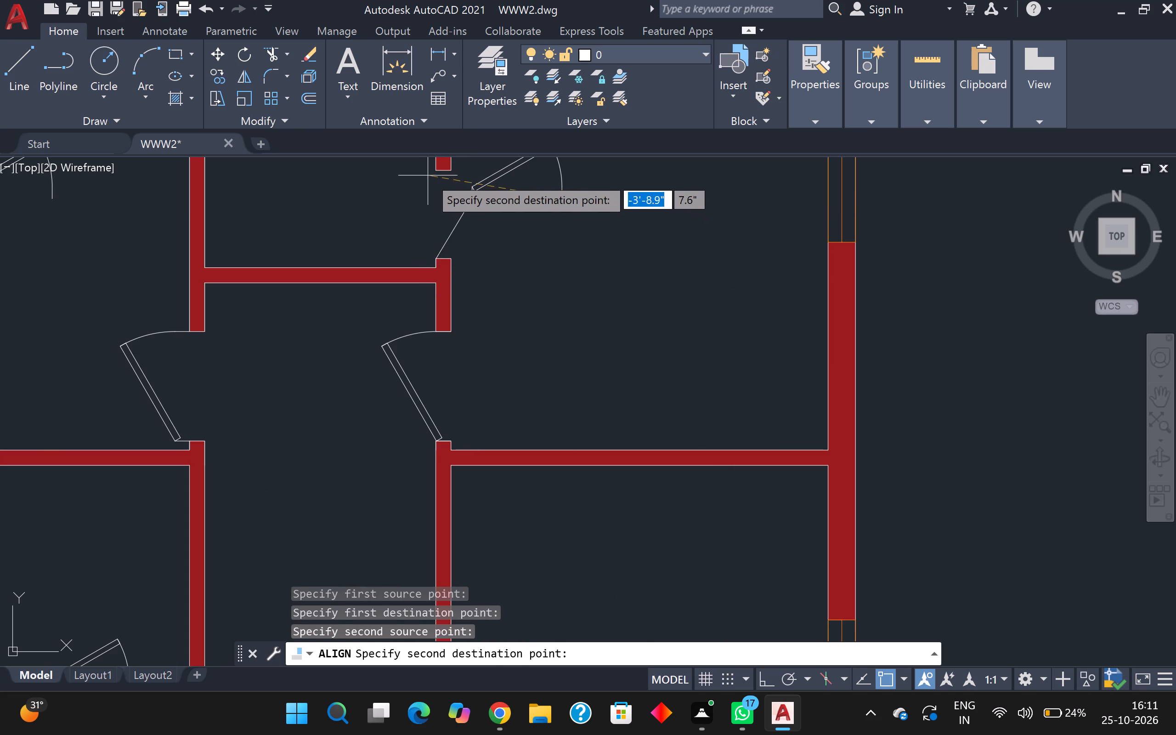
pyautogui.click(431, 175)
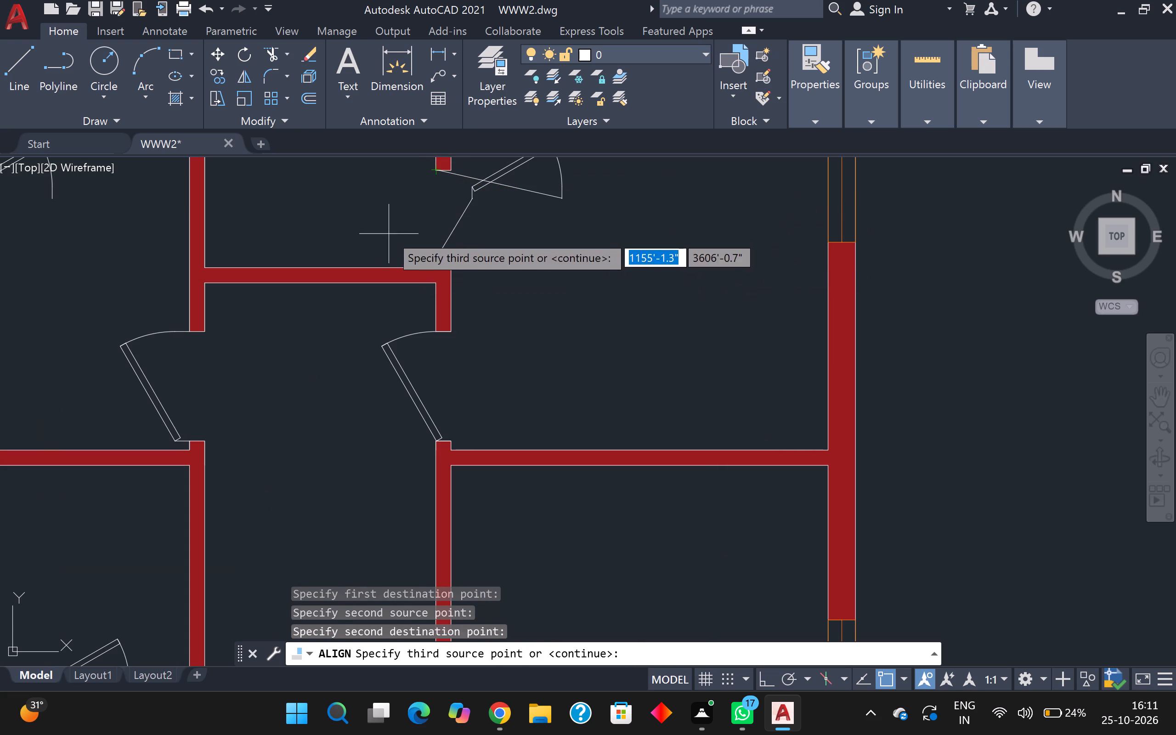
pyautogui.press('Return')
pyautogui.moveTo(373, 265); pyautogui.dragTo(321, 210)
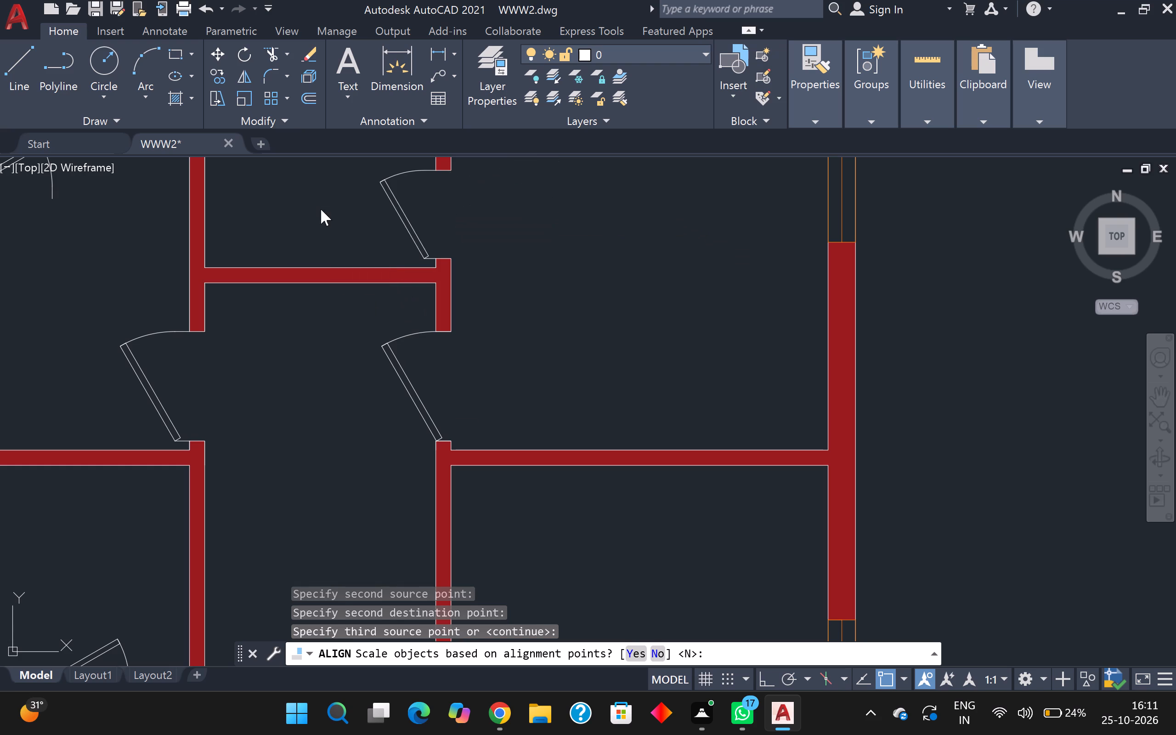
pyautogui.scroll(-2, 321, 209)
pyautogui.scroll(-3, 619, 292)
pyautogui.scroll(1, 620, 292)
pyautogui.moveTo(620, 292); pyautogui.dragTo(599, 221, button='middle')
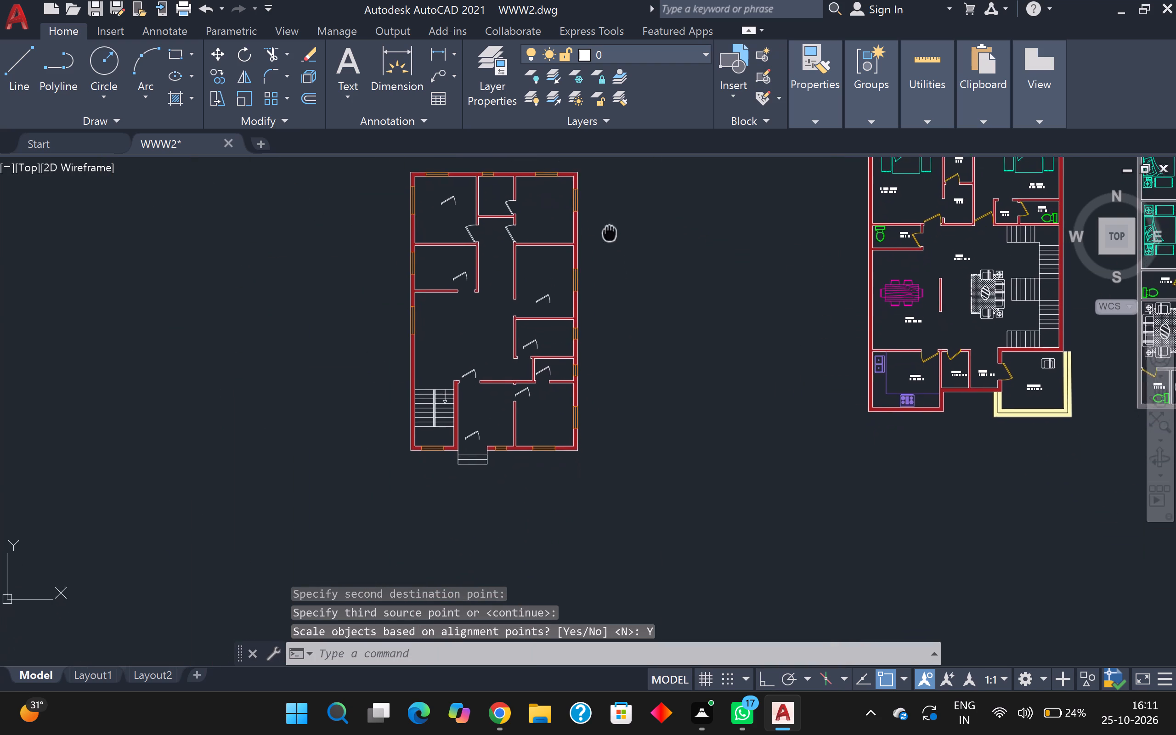
# Align the door block to the large middle-right room's corridor-side opening, from lower to upper room-side wall corner, scaling it to fit.
pyautogui.moveTo(599, 221); pyautogui.dragTo(683, 219, button='middle')
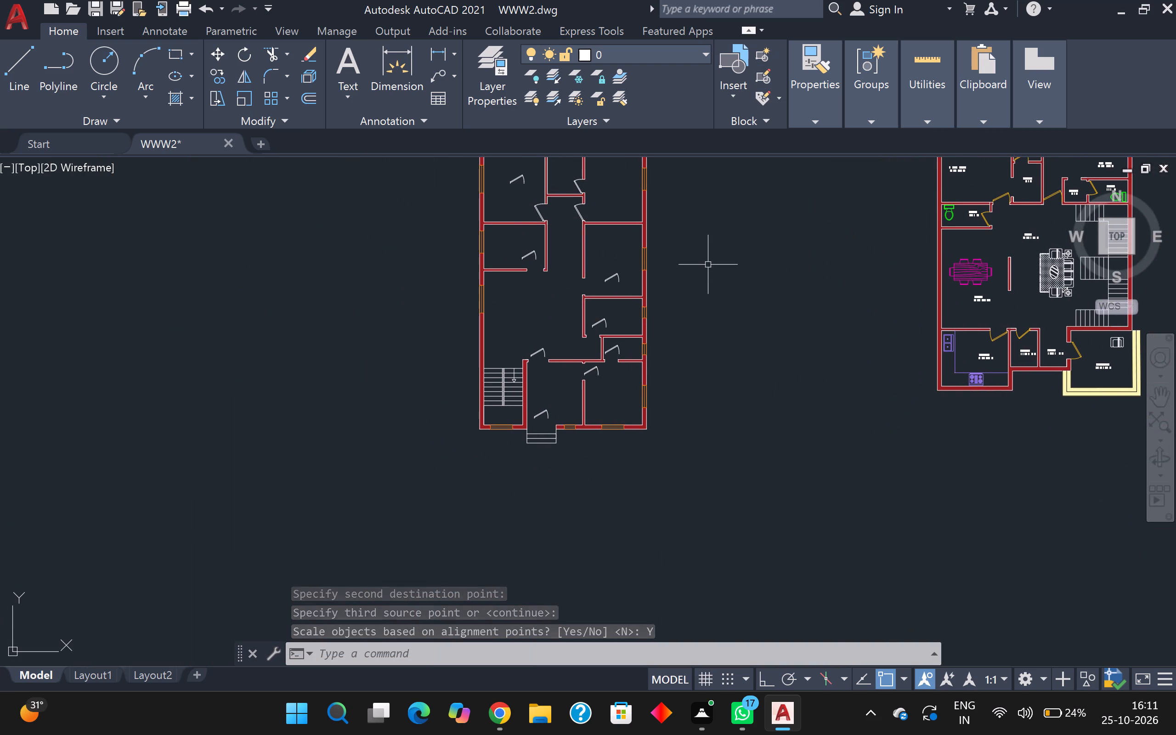
pyautogui.press('space')
pyautogui.scroll(1, 627, 280)
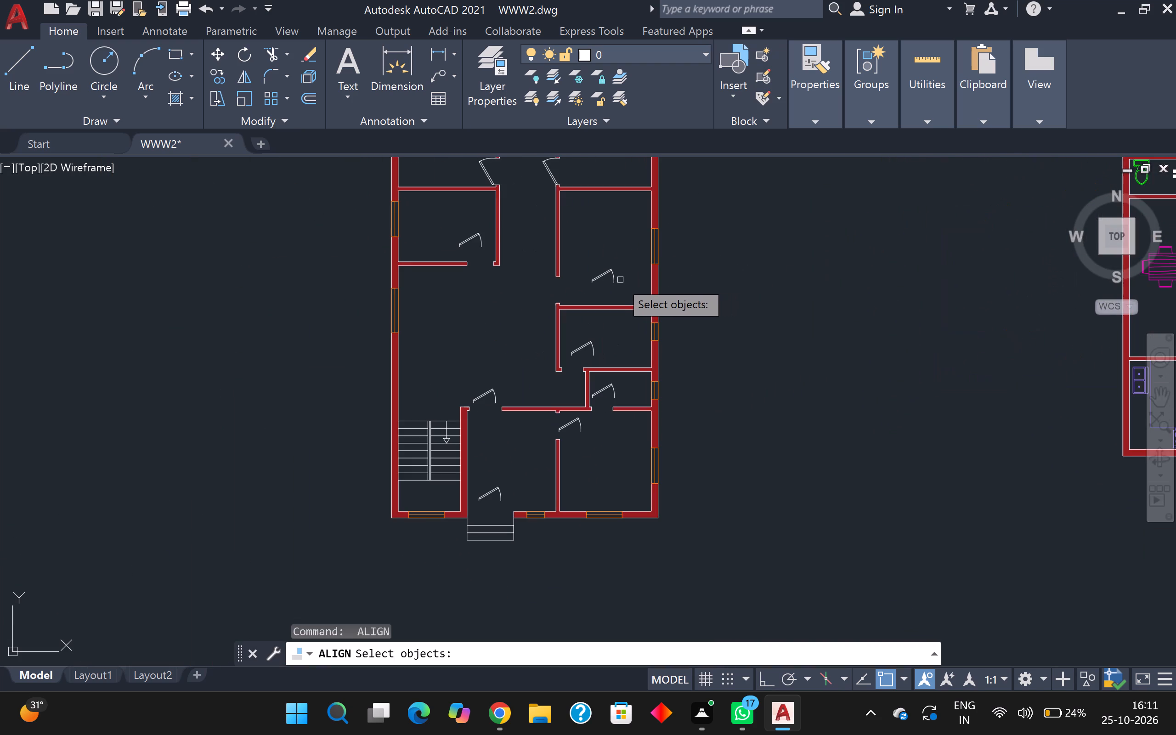
pyautogui.scroll(1, 609, 273)
pyautogui.click(603, 271)
pyautogui.press('space')
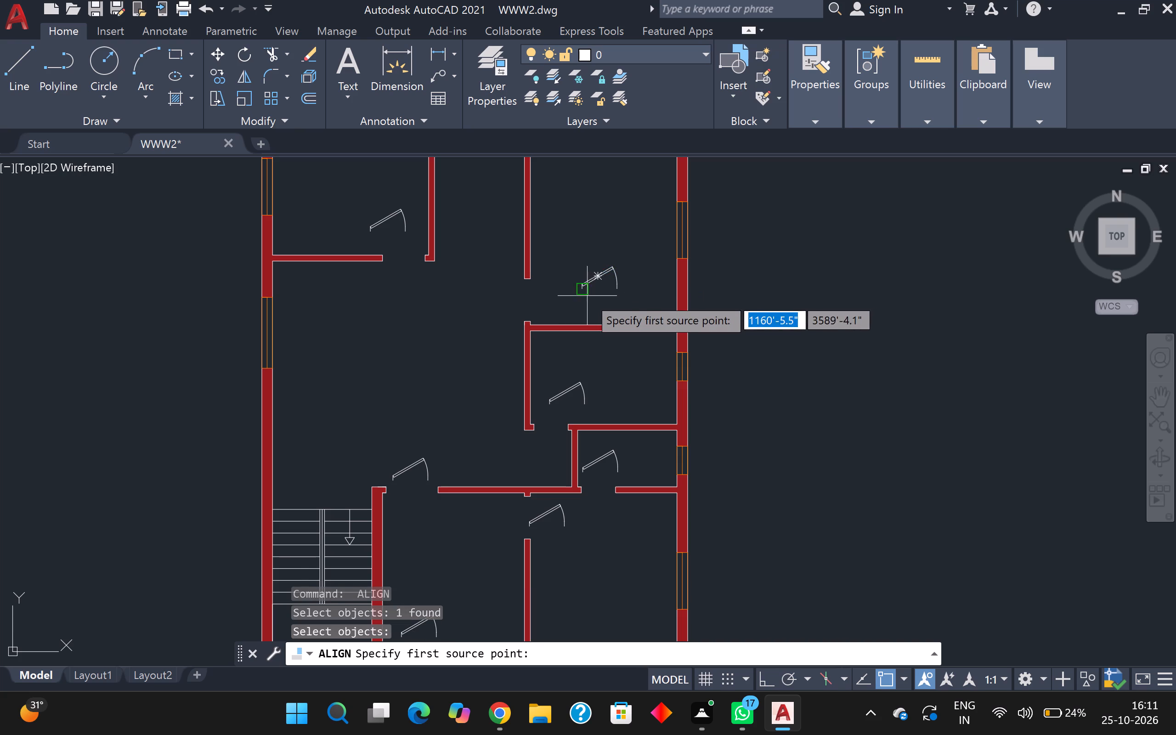
pyautogui.scroll(1, 587, 295)
pyautogui.click(580, 287)
pyautogui.scroll(2, 520, 300)
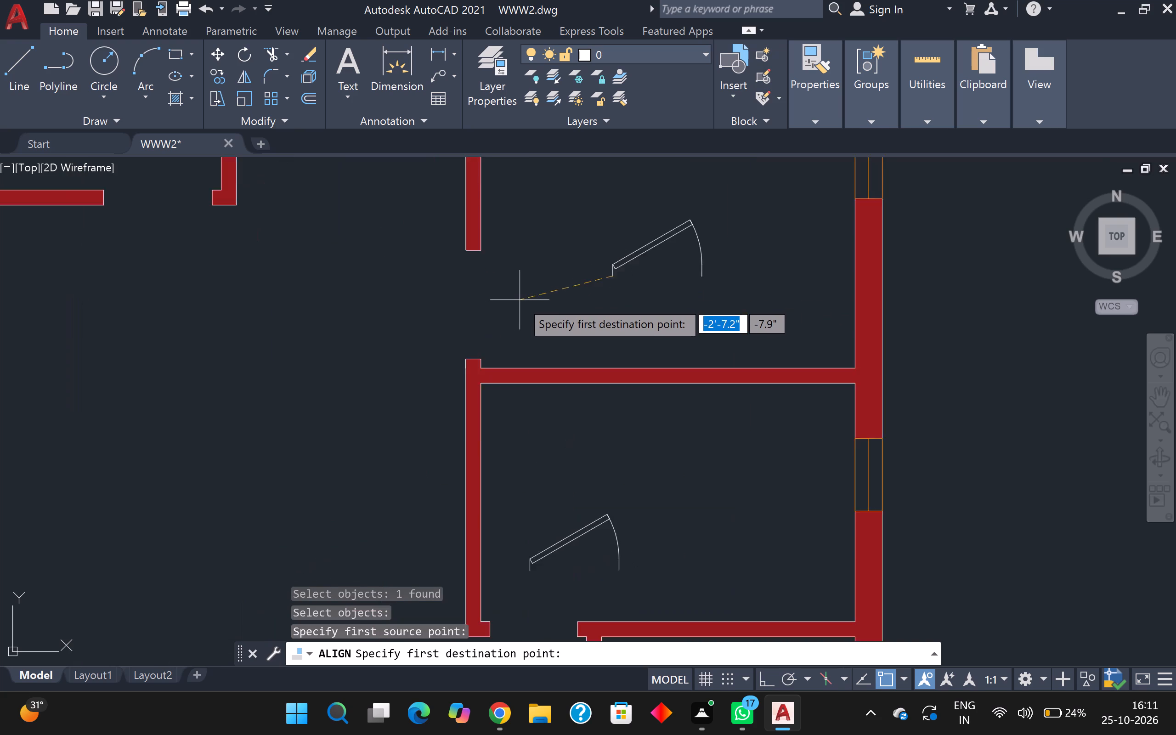
pyautogui.click(460, 393)
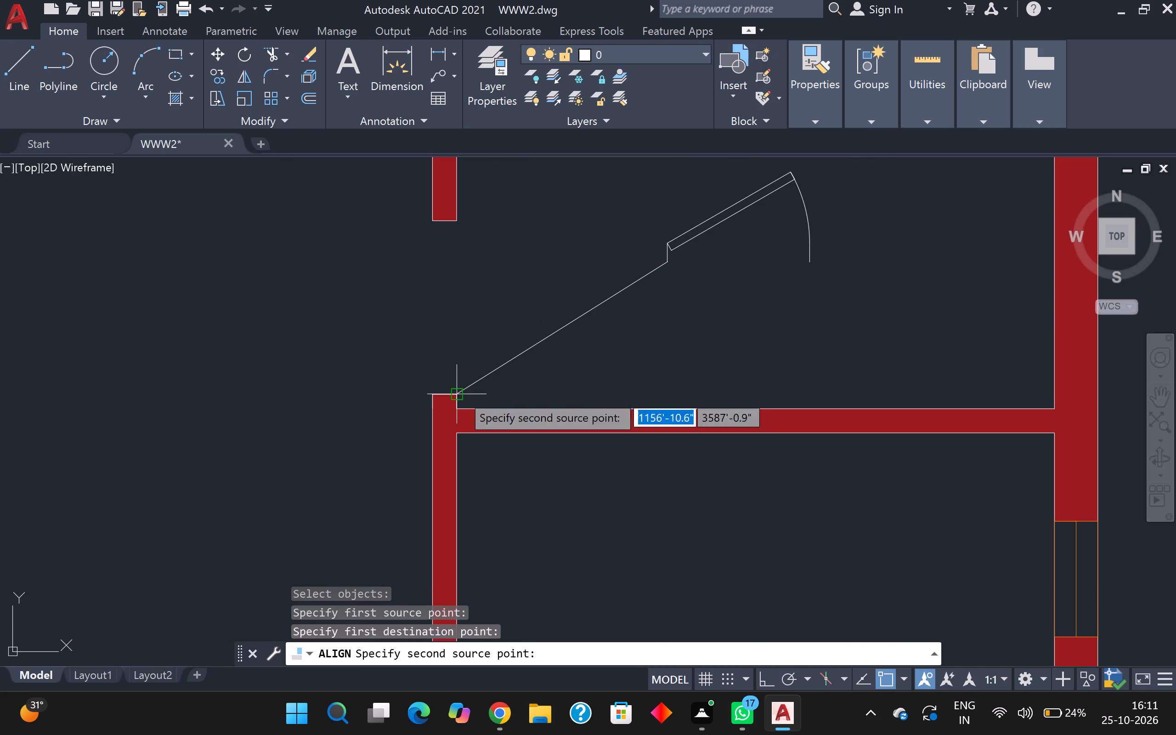
pyautogui.click(805, 269)
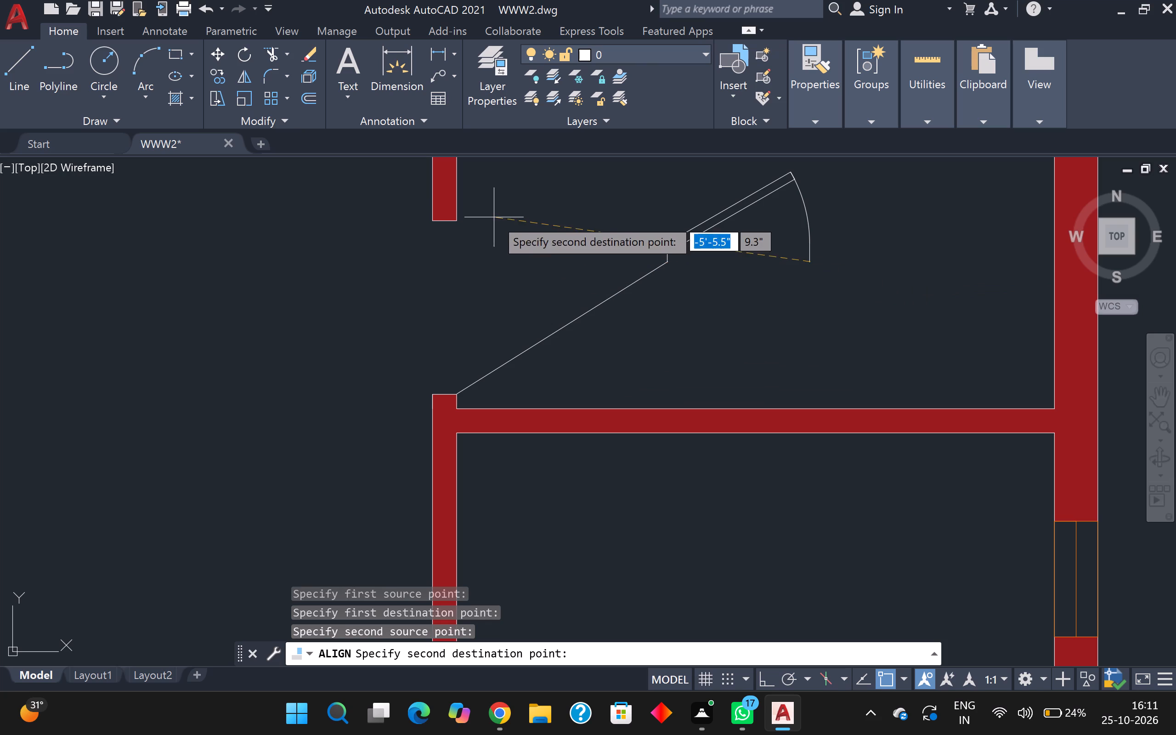
pyautogui.click(452, 224)
pyautogui.press('Return')
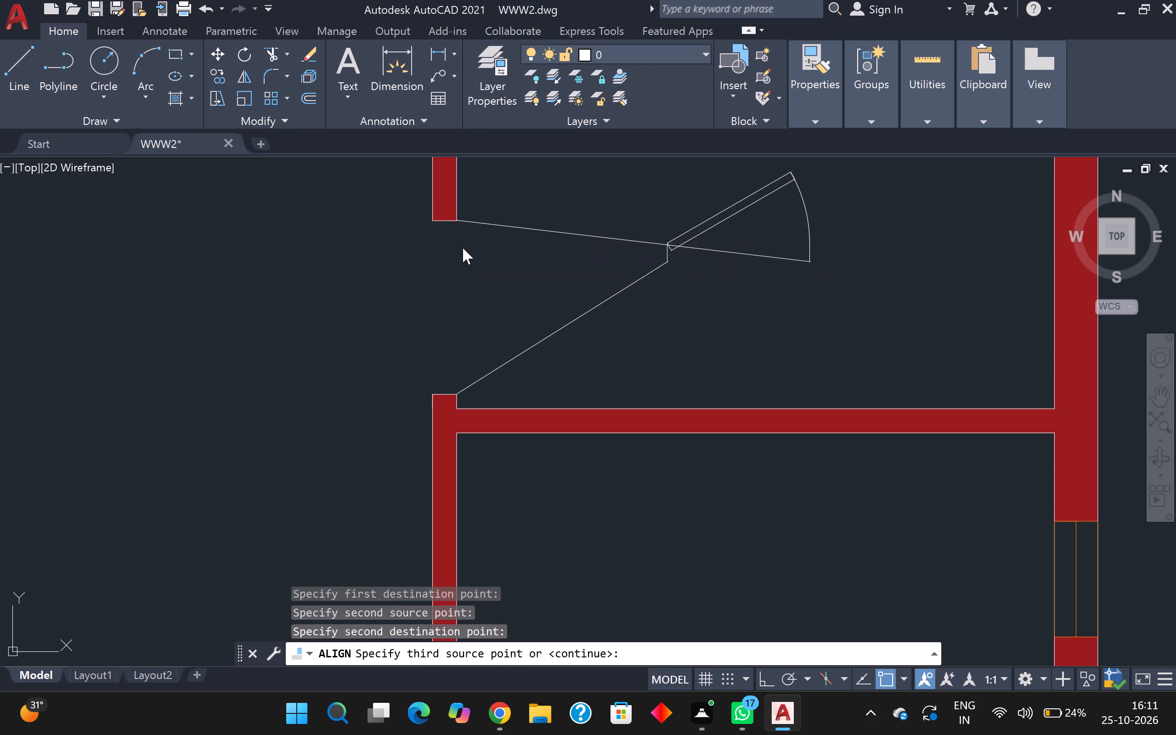
pyautogui.moveTo(525, 297); pyautogui.dragTo(463, 248)
# Align the door block in the room below the large middle-right room to its bottom opening, on the room-side wall corners, scaling it to fit.
pyautogui.scroll(-2, 467, 246)
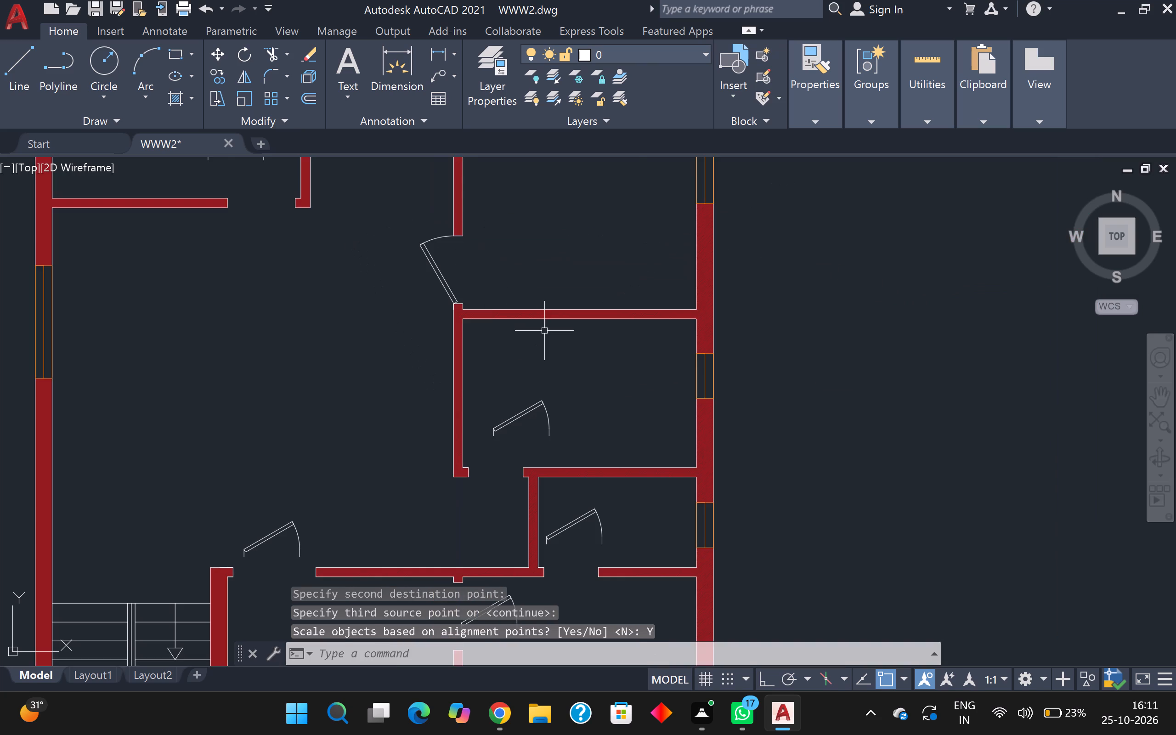
pyautogui.scroll(-1, 544, 331)
pyautogui.scroll(2, 544, 362)
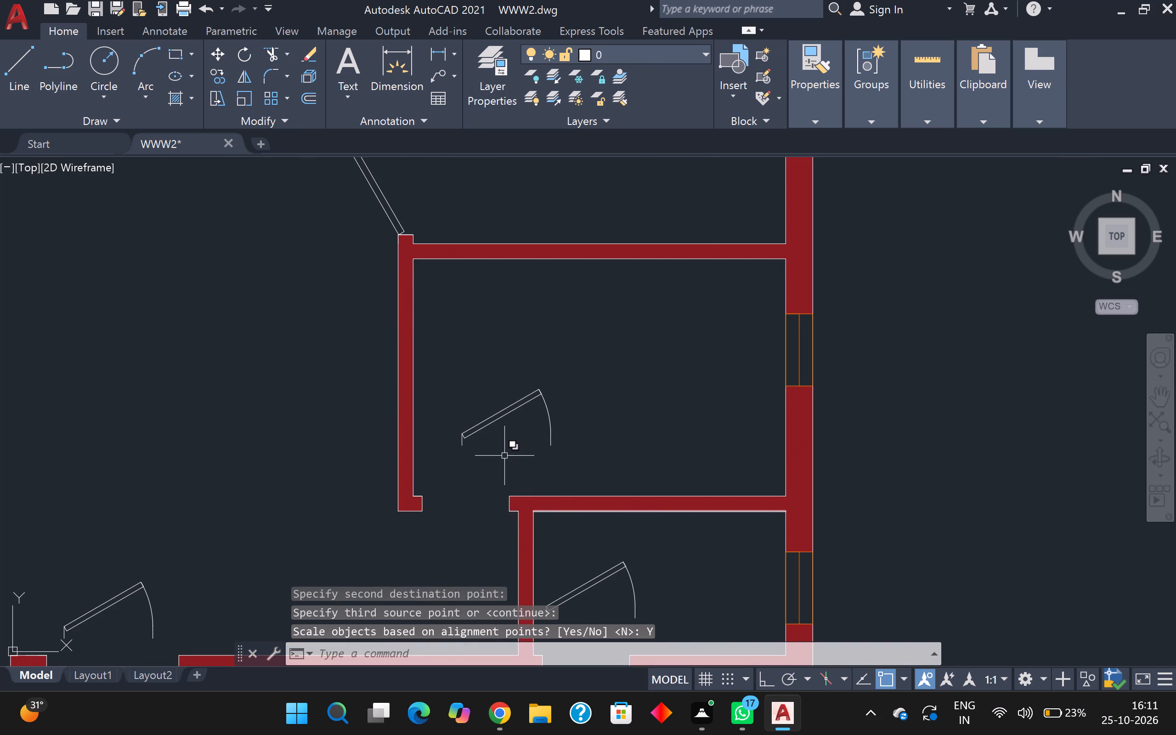
pyautogui.click(489, 424)
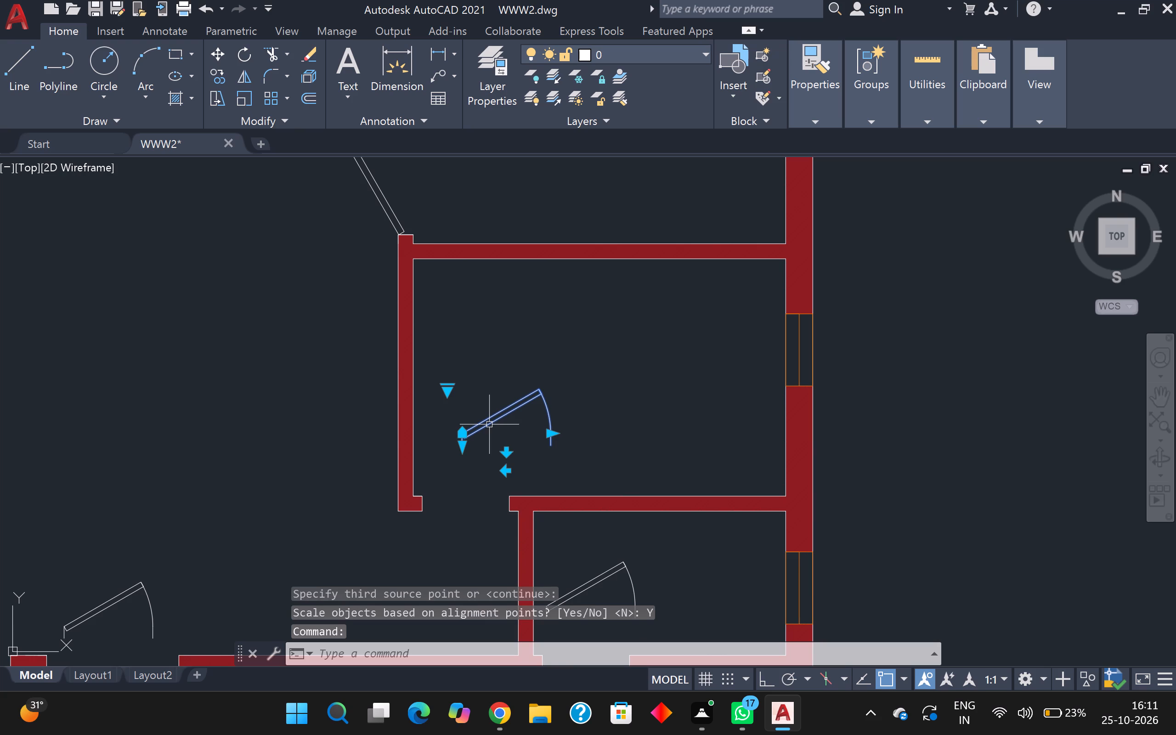
pyautogui.press('a')
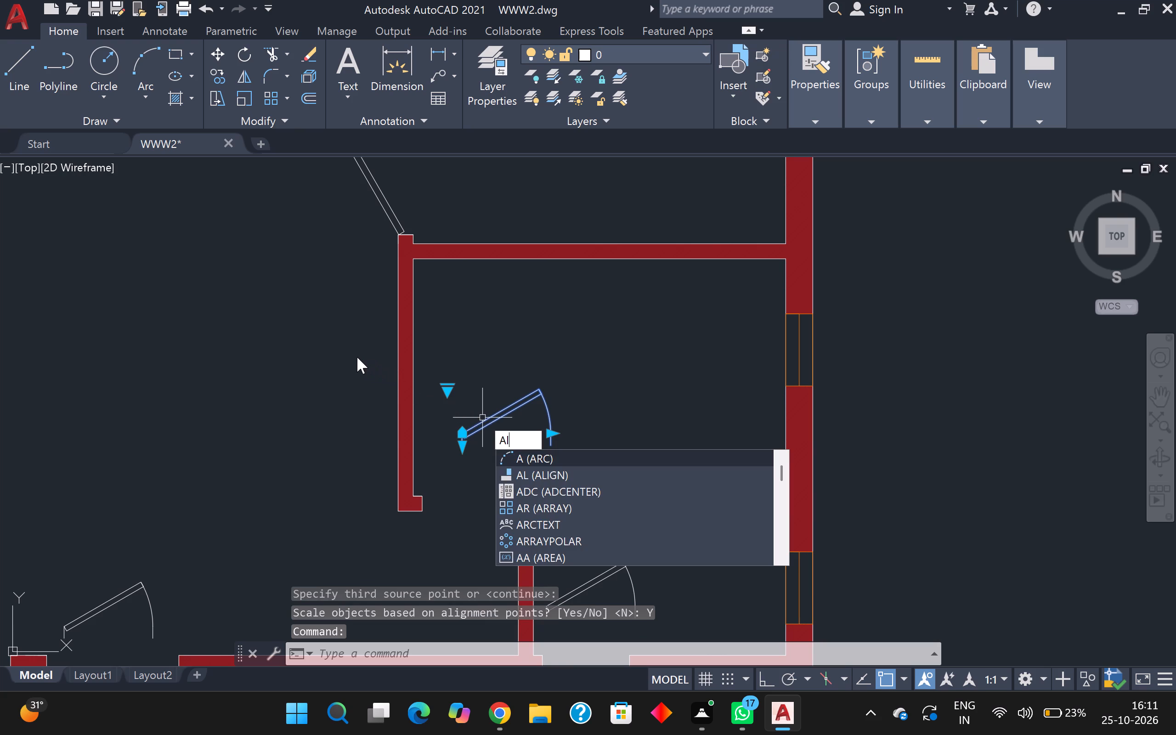
pyautogui.press('l')
pyautogui.press('Return')
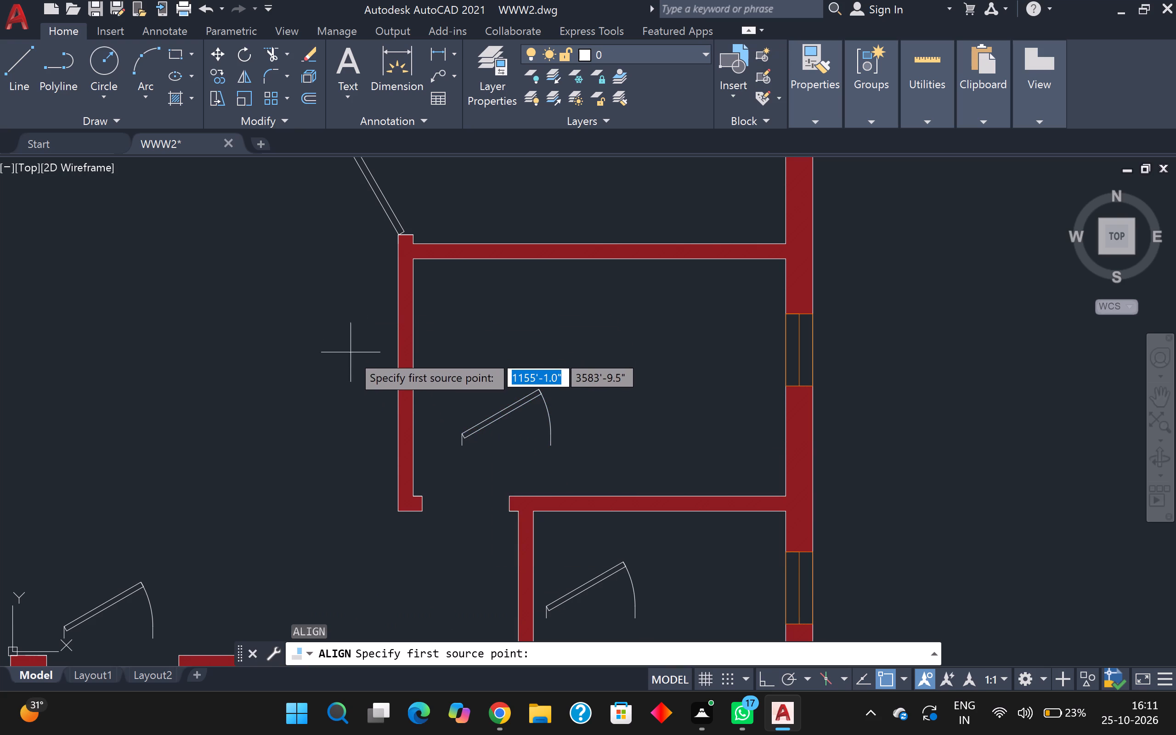
pyautogui.scroll(-1, 450, 474)
pyautogui.scroll(1, 467, 523)
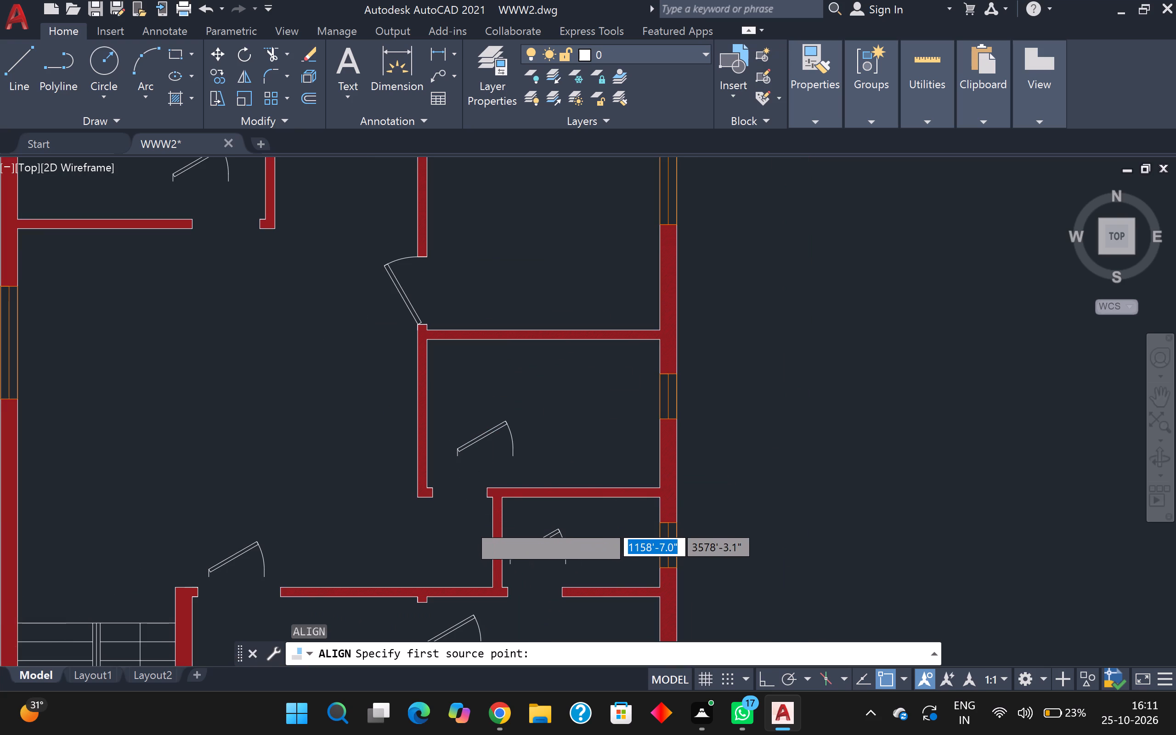
pyautogui.moveTo(471, 530); pyautogui.dragTo(459, 486, button='middle')
pyautogui.scroll(2, 461, 408)
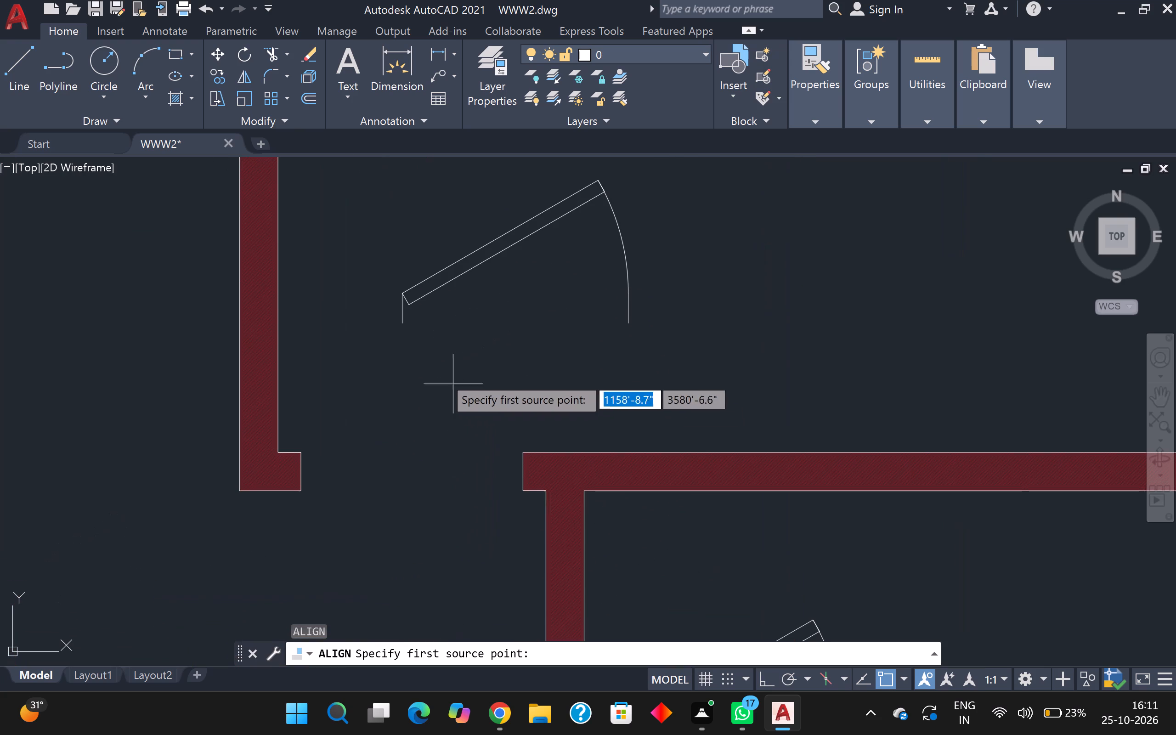
pyautogui.click(406, 320)
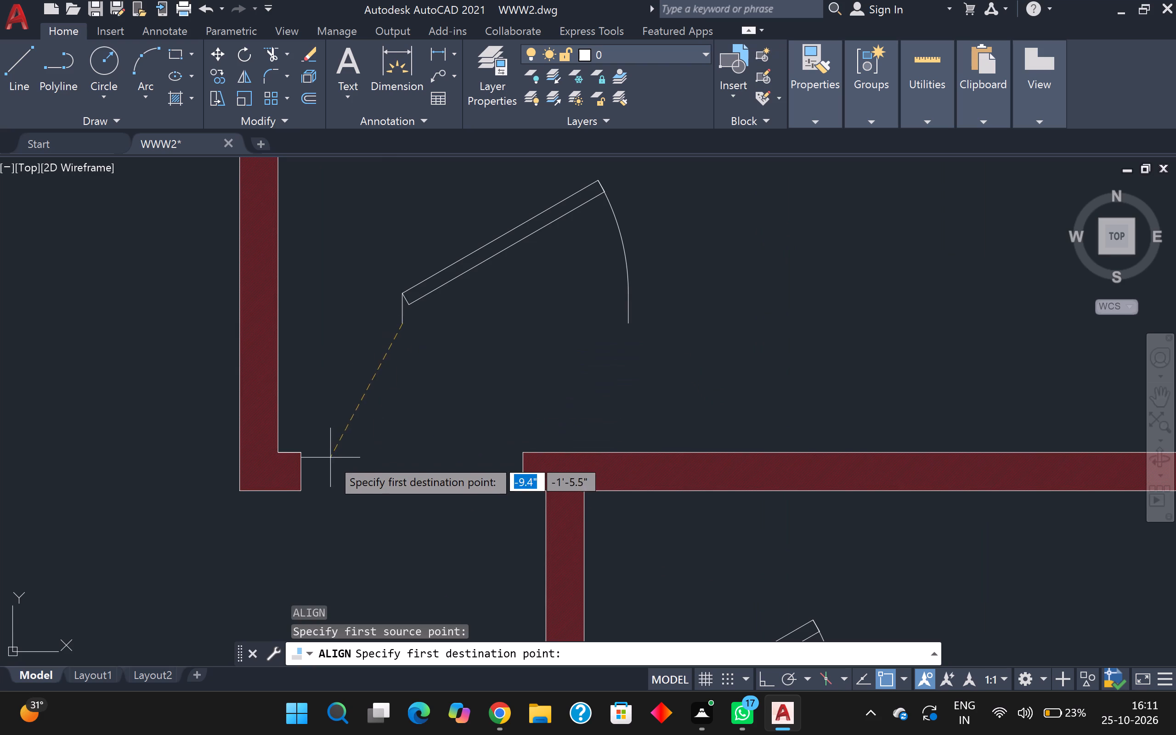
pyautogui.click(298, 453)
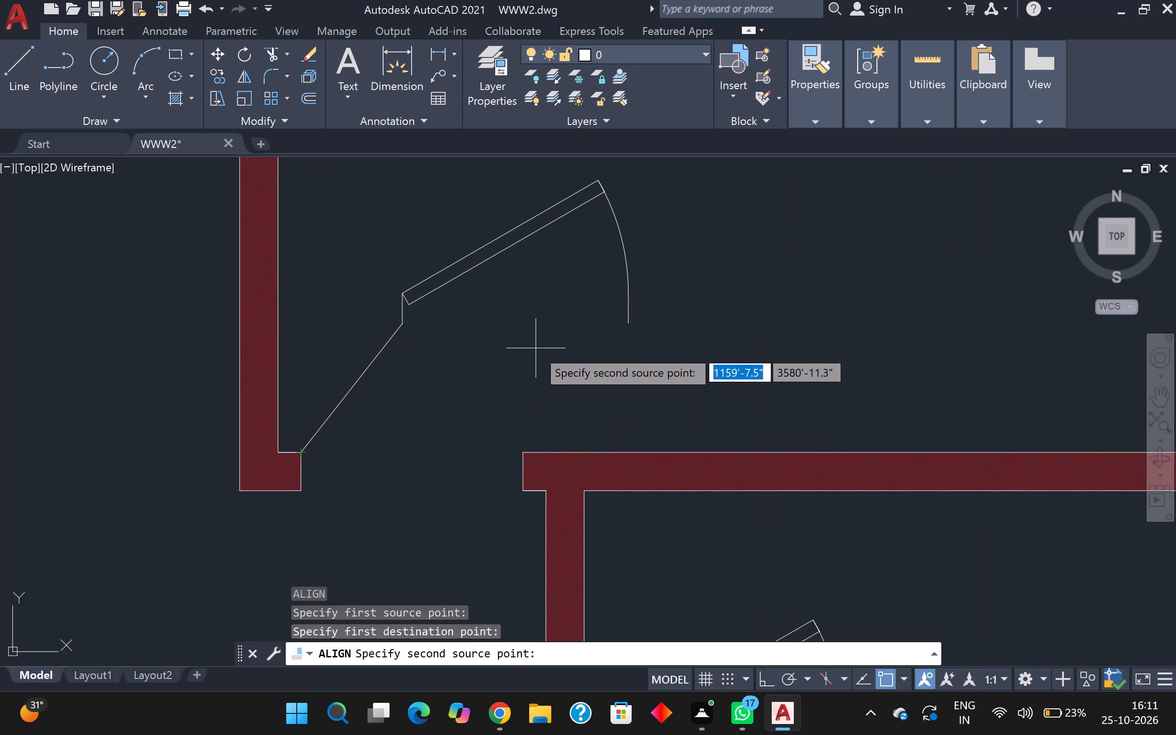
pyautogui.click(631, 327)
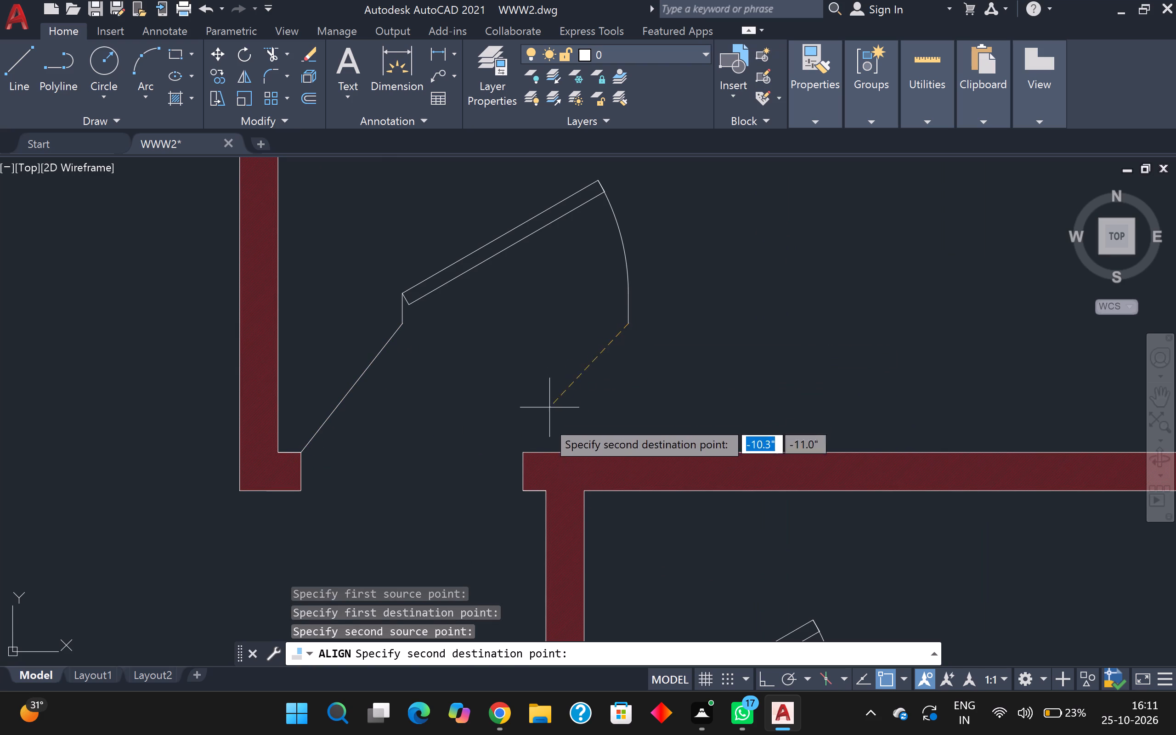
pyautogui.click(527, 447)
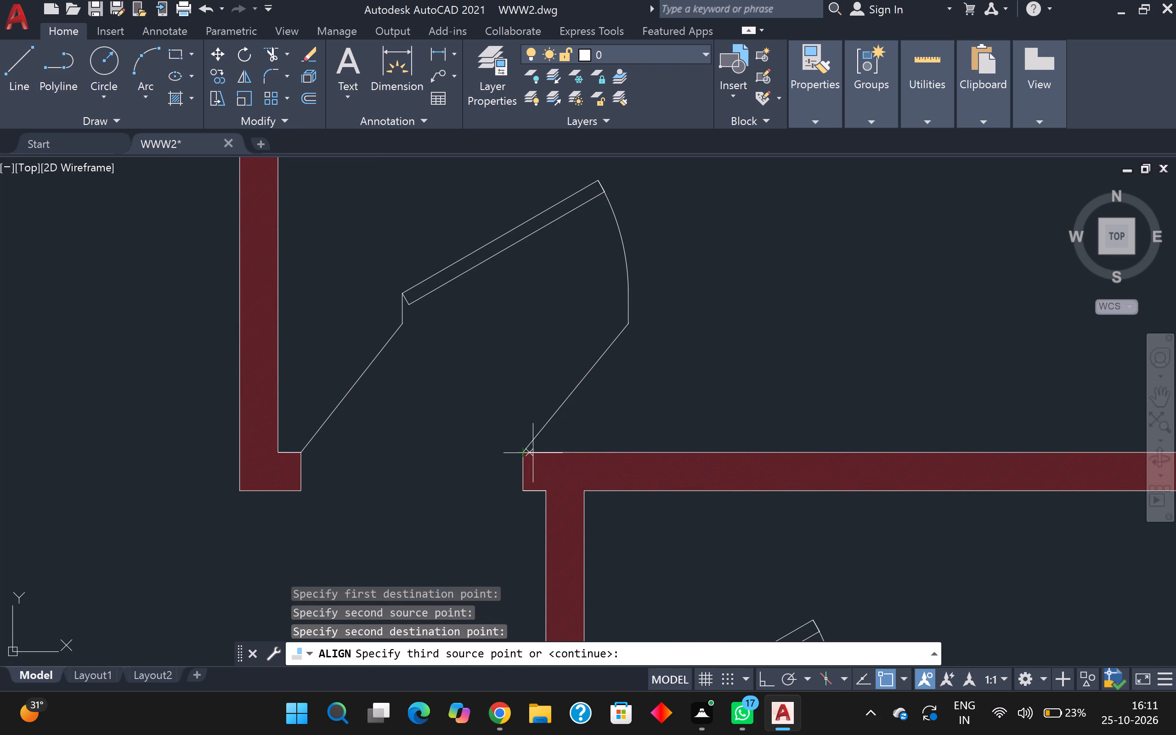
pyautogui.press('Return')
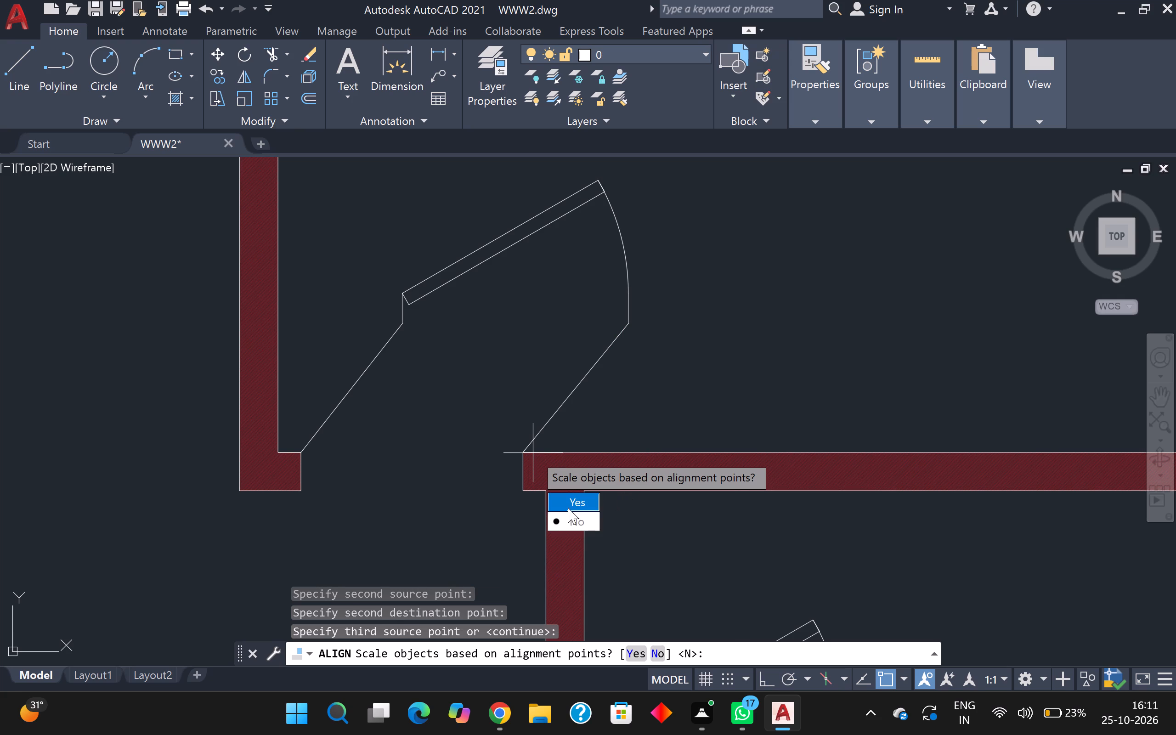
pyautogui.moveTo(568, 508); pyautogui.dragTo(533, 453)
# Align the door block in the small room above the bottom-right room to its lower opening, on the room-side wall corners, scaling it to fit.
pyautogui.scroll(-4, 536, 451)
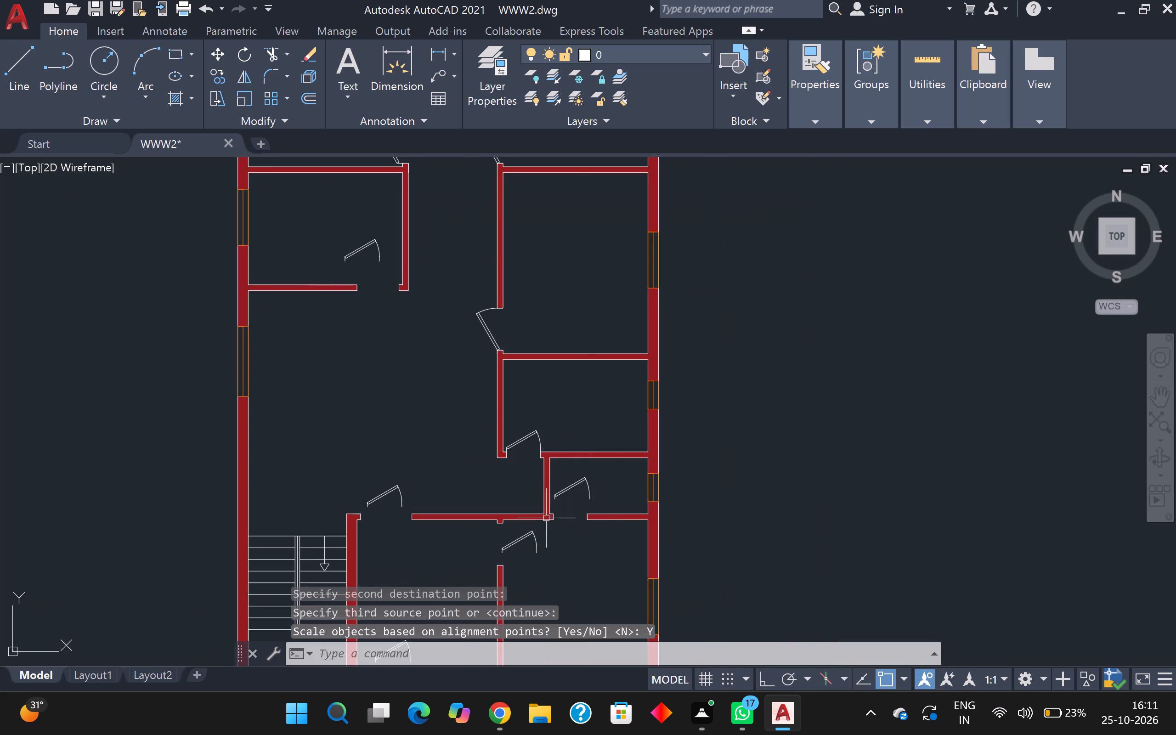
pyautogui.moveTo(470, 459); pyautogui.dragTo(105, 247, button='middle')
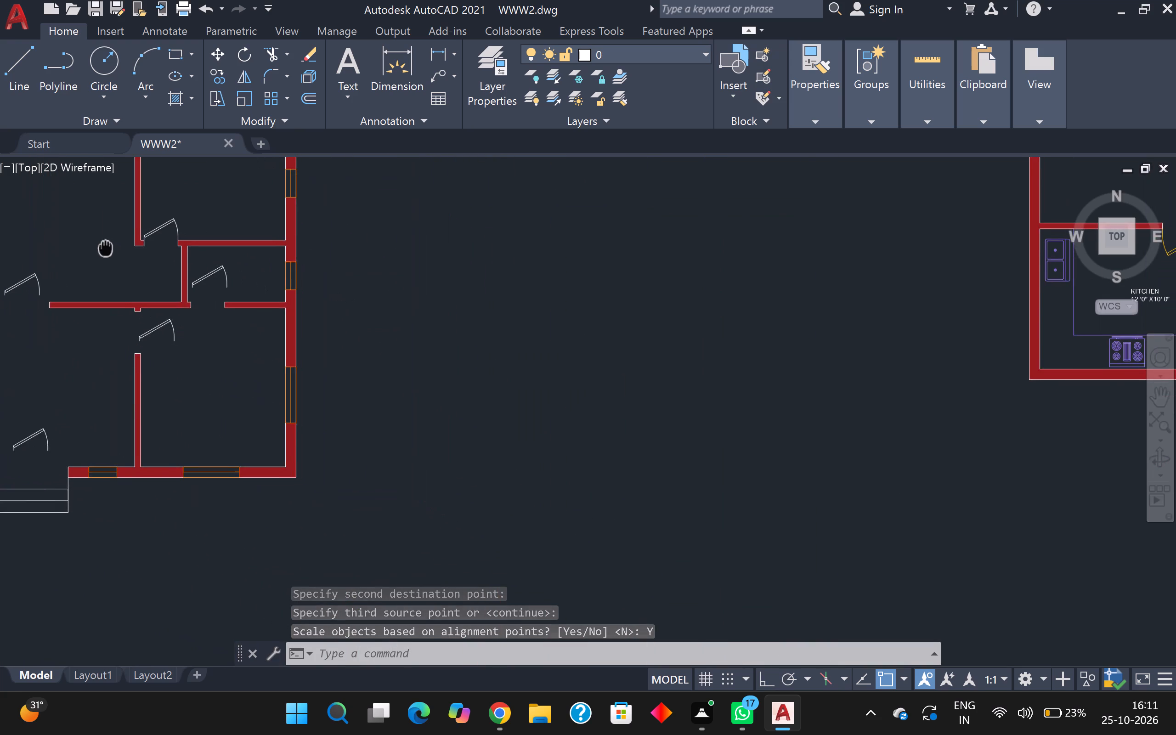
pyautogui.moveTo(105, 247); pyautogui.dragTo(101, 246, button='middle')
pyautogui.scroll(2, 228, 302)
pyautogui.moveTo(219, 278); pyautogui.dragTo(364, 378, button='middle')
pyautogui.scroll(1, 333, 332)
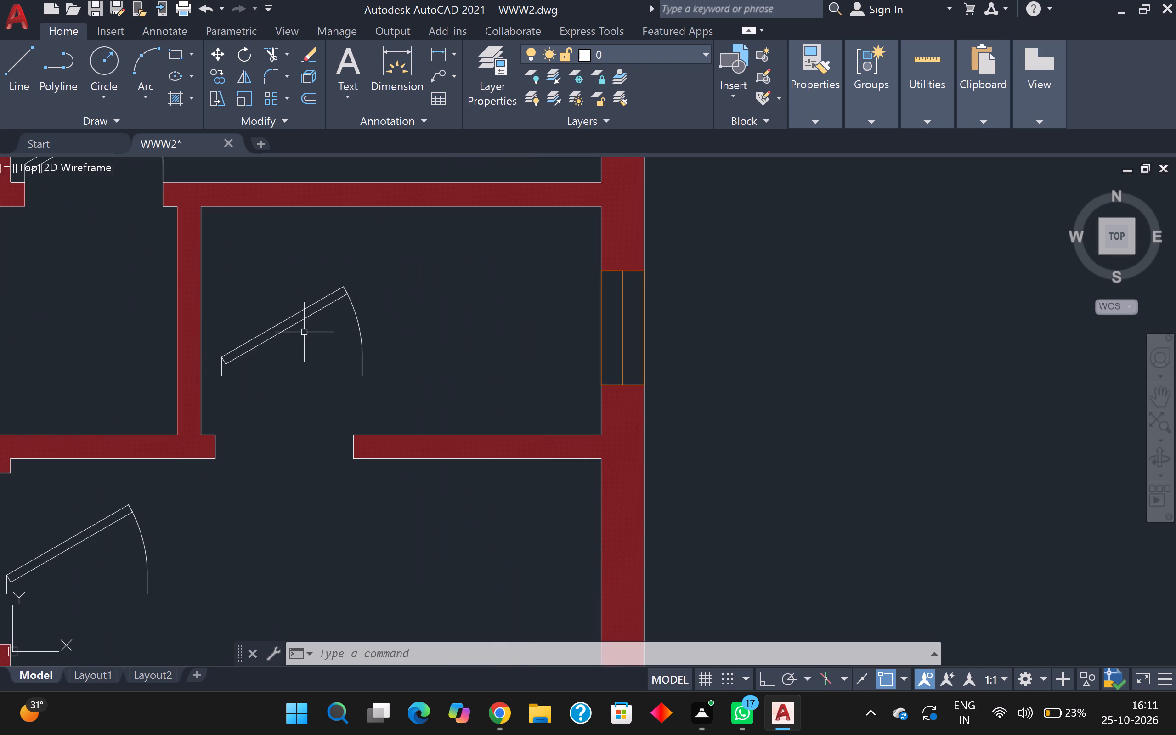
pyautogui.press('space')
pyautogui.press('space')
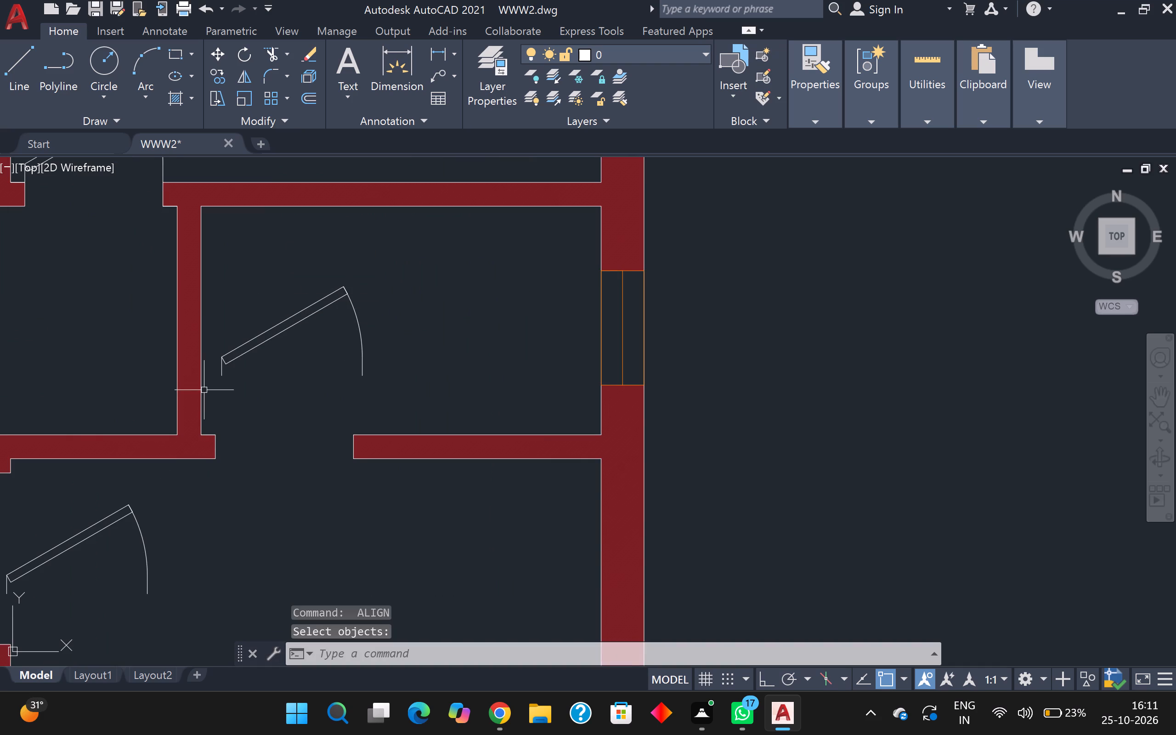
pyautogui.scroll(2, 204, 390)
pyautogui.press('space')
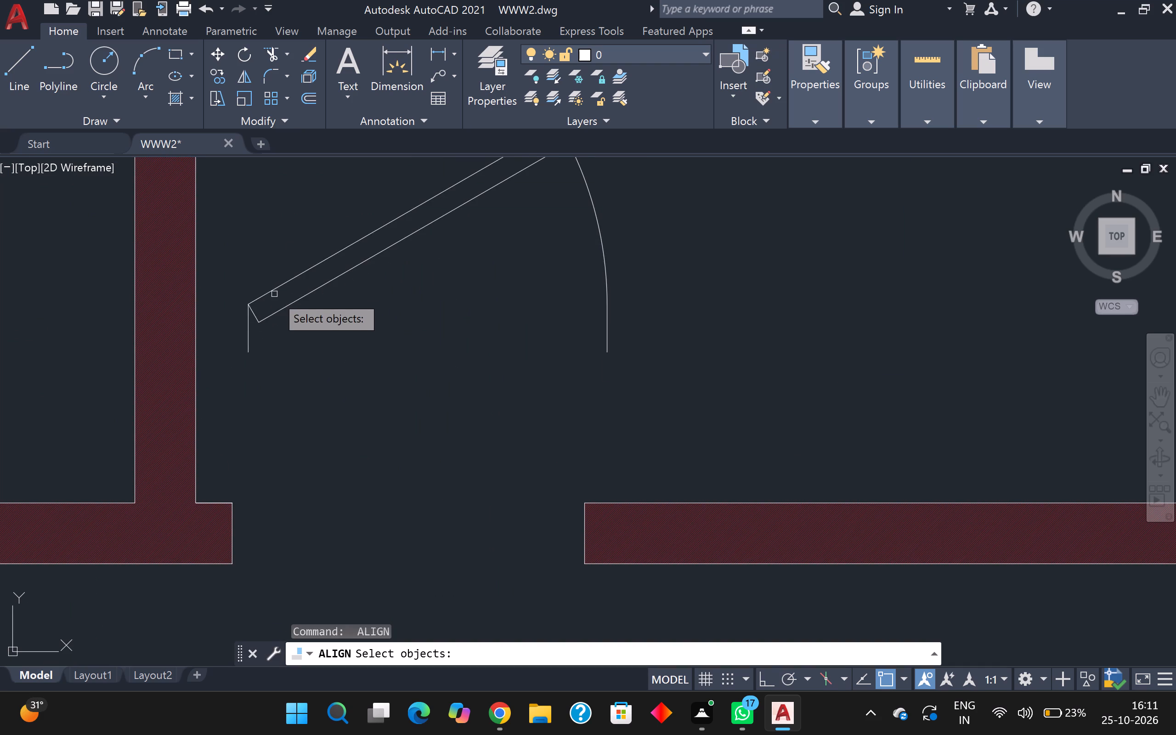
pyautogui.click(291, 277)
pyautogui.press('space')
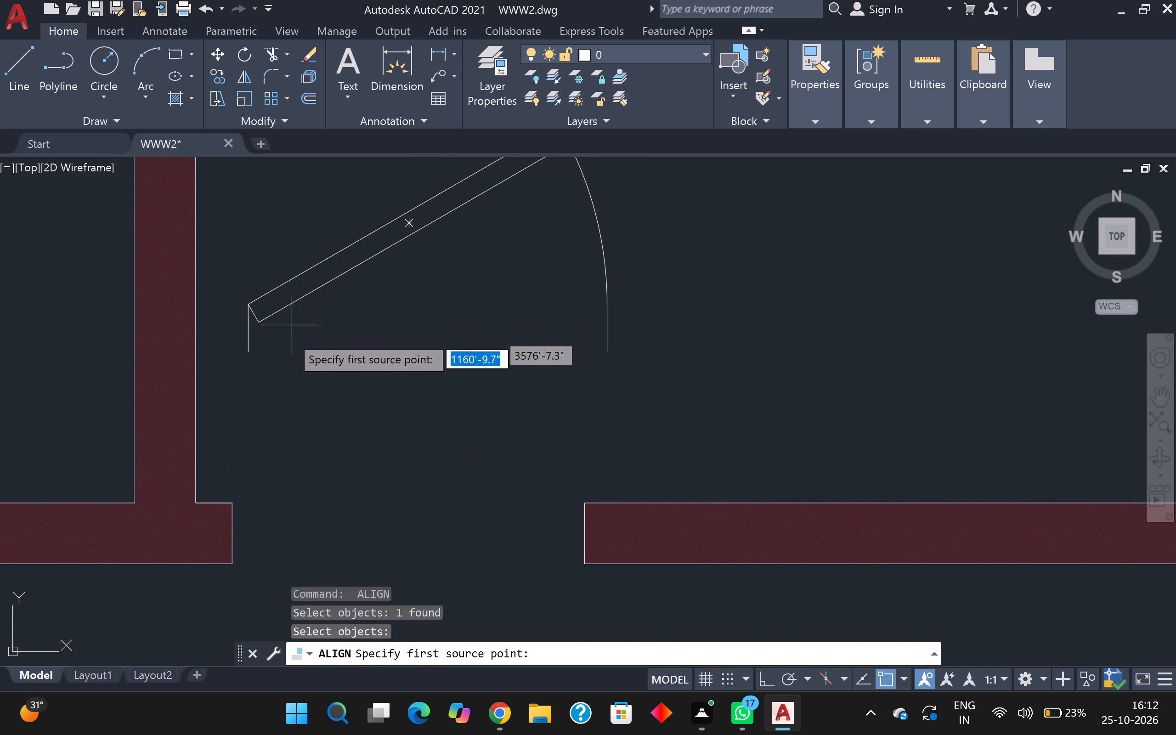
pyautogui.scroll(1, 273, 348)
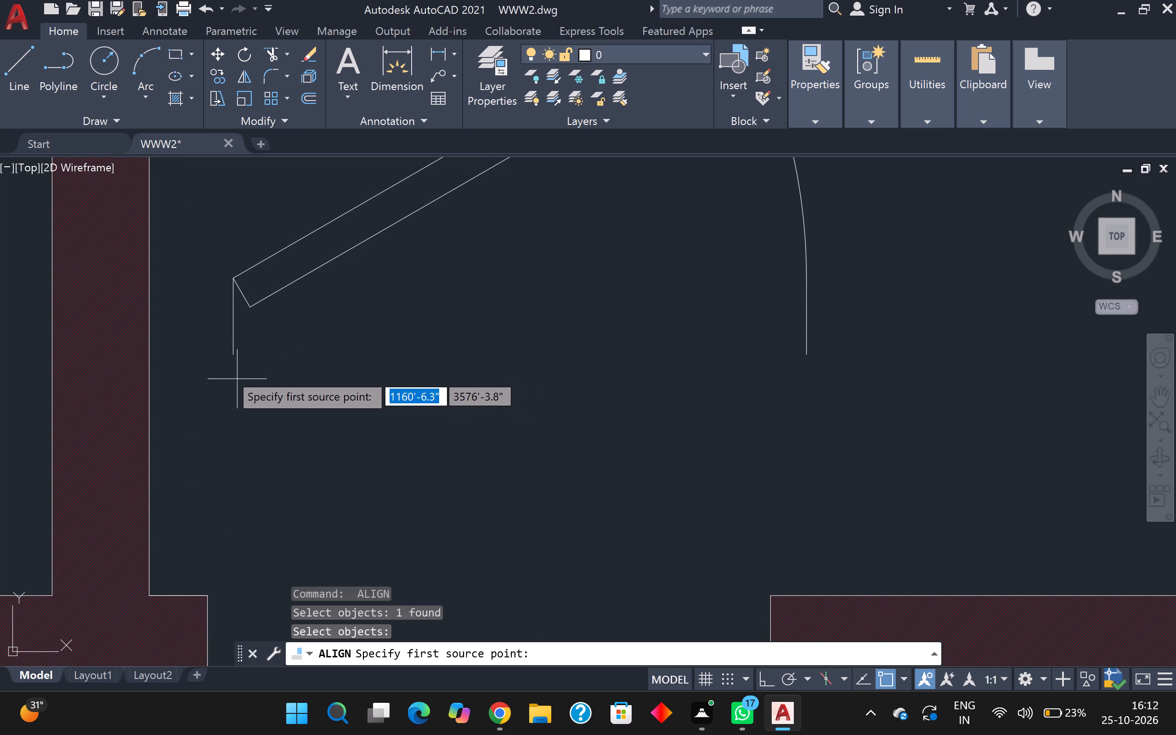
pyautogui.click(233, 357)
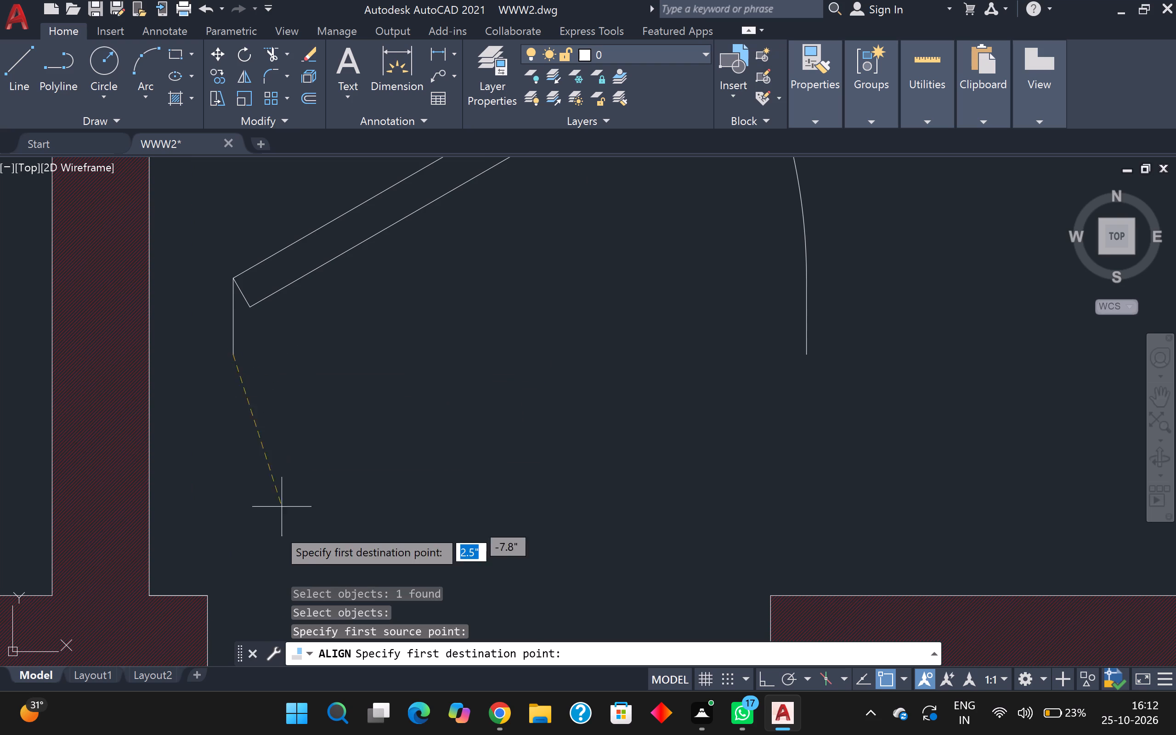
pyautogui.click(204, 591)
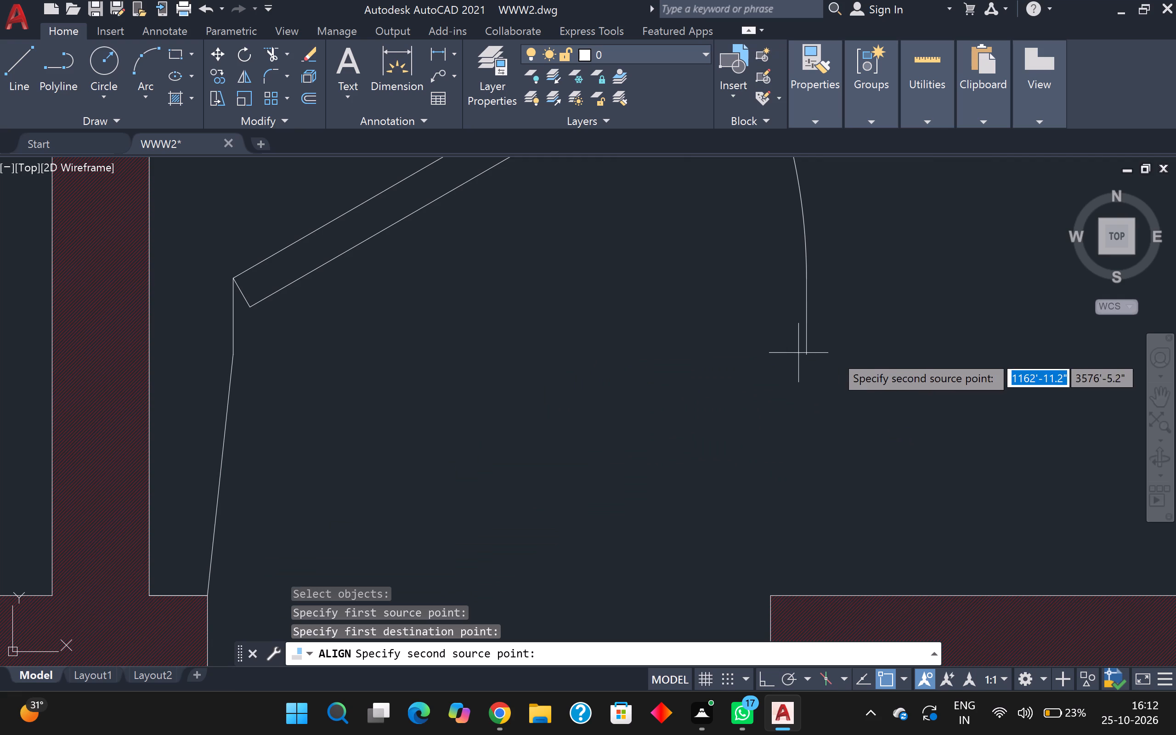
pyautogui.click(802, 351)
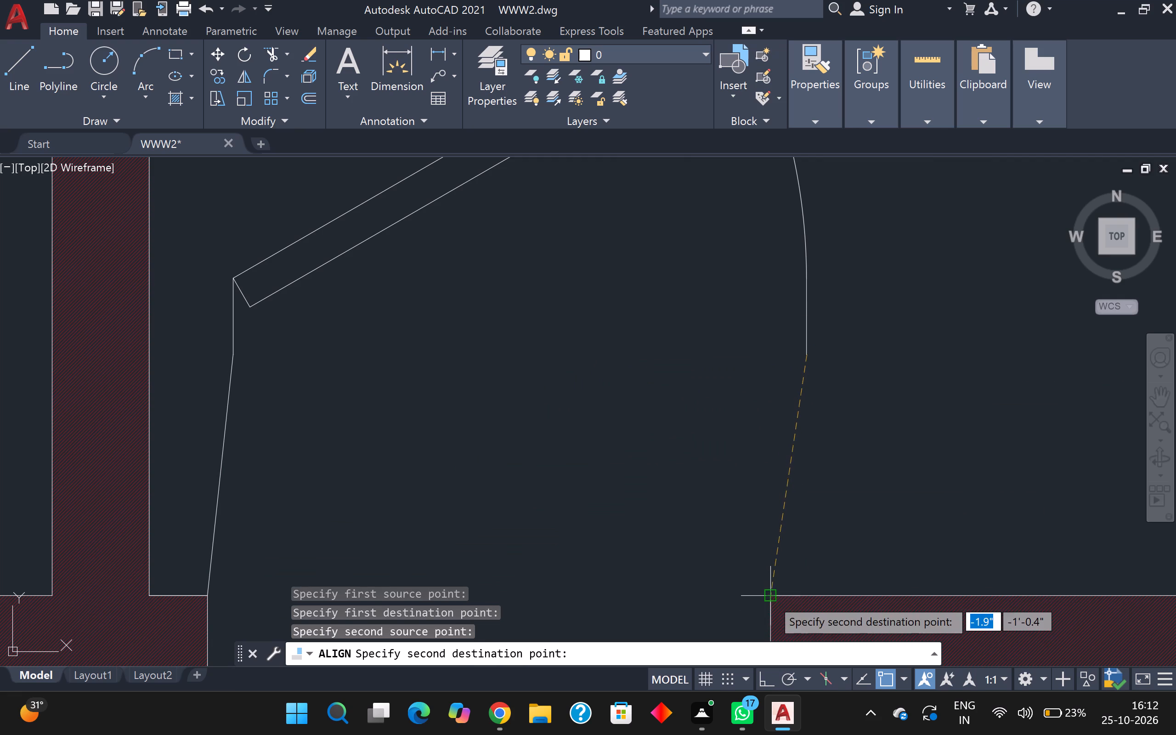
pyautogui.click(770, 597)
pyautogui.press('Return')
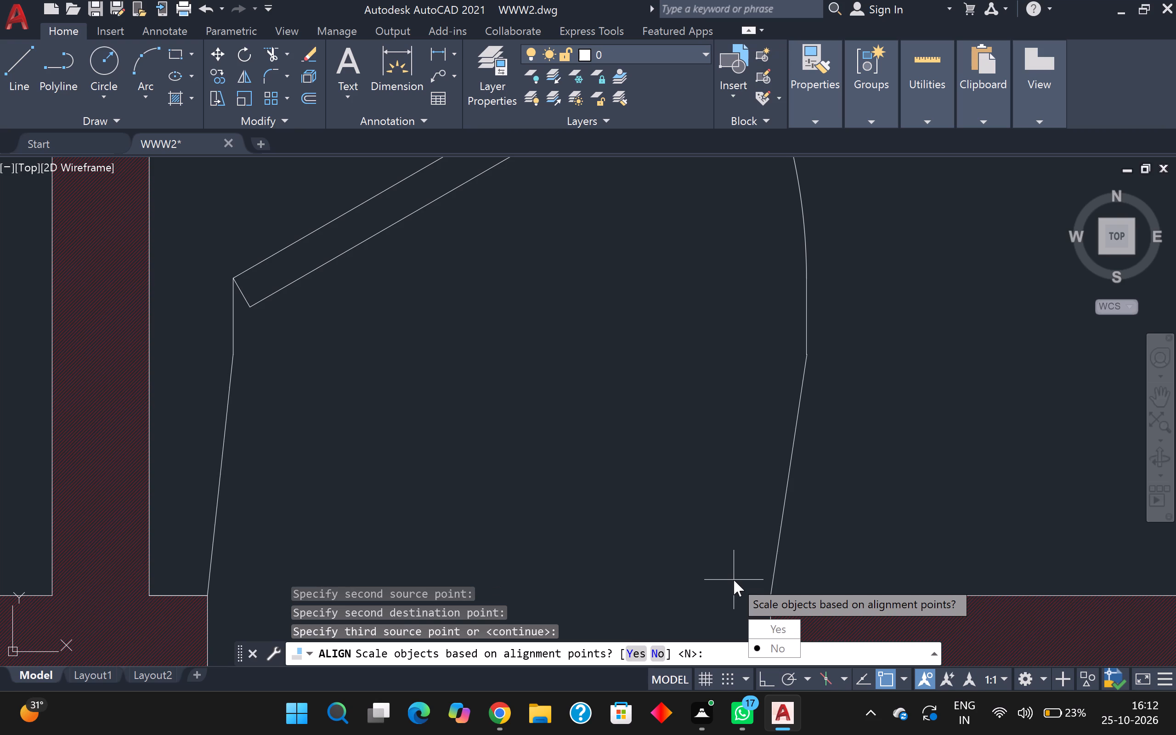
pyautogui.moveTo(780, 621); pyautogui.dragTo(734, 580)
# Align the door block in the bottom-right room to its side-wall opening, from upper to lower room-side wall corner, scaling it to fit.
pyautogui.scroll(-2, 756, 560)
pyautogui.scroll(-2, 752, 519)
pyautogui.moveTo(794, 477); pyautogui.dragTo(677, 182, button='middle')
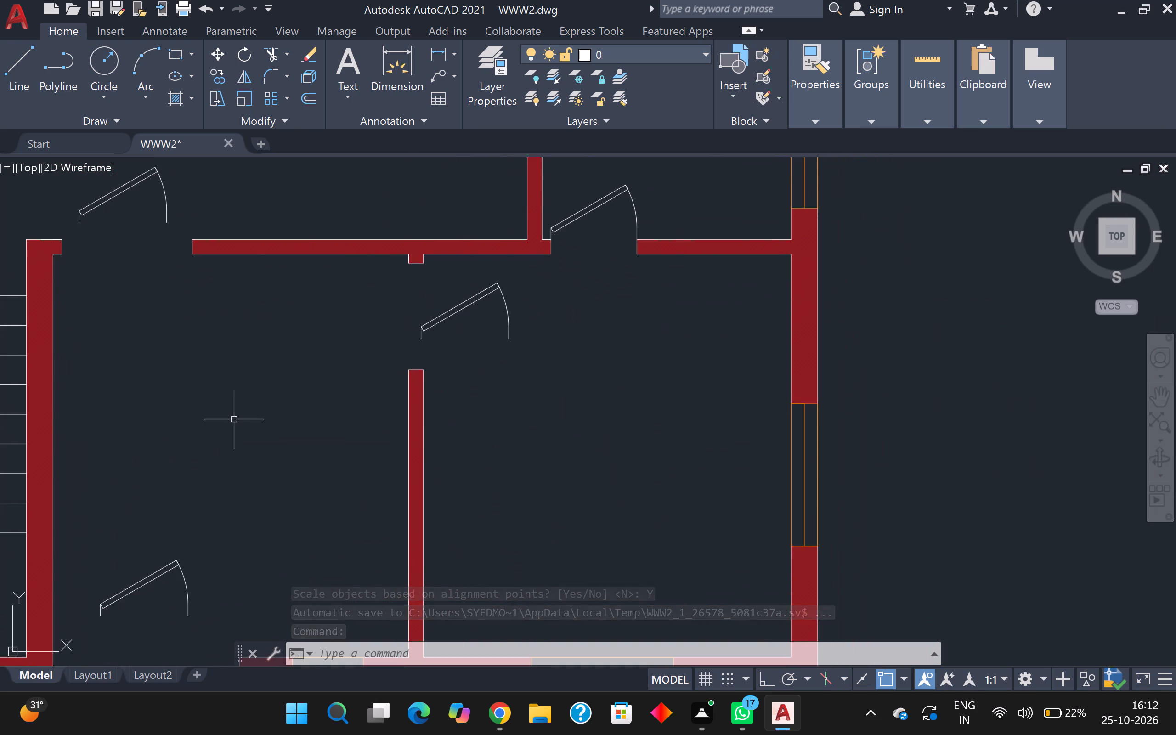
pyautogui.press('space')
pyautogui.press('space')
pyautogui.press('space')
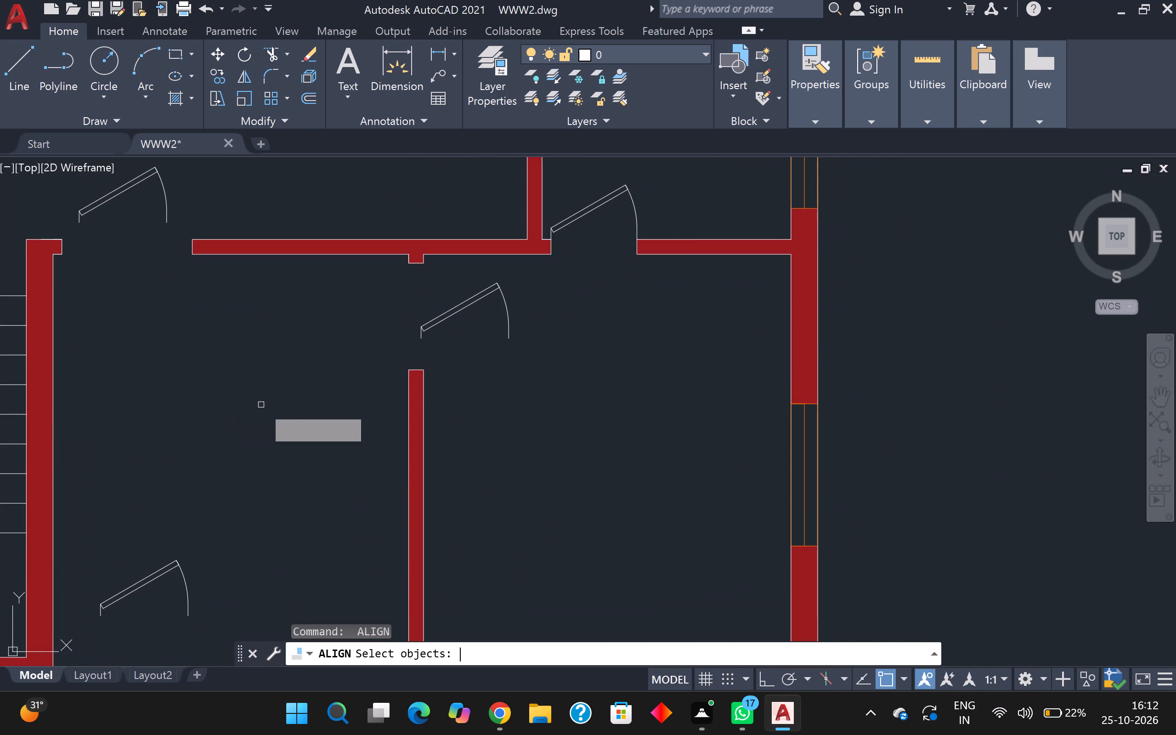
pyautogui.click(452, 311)
pyautogui.press('space')
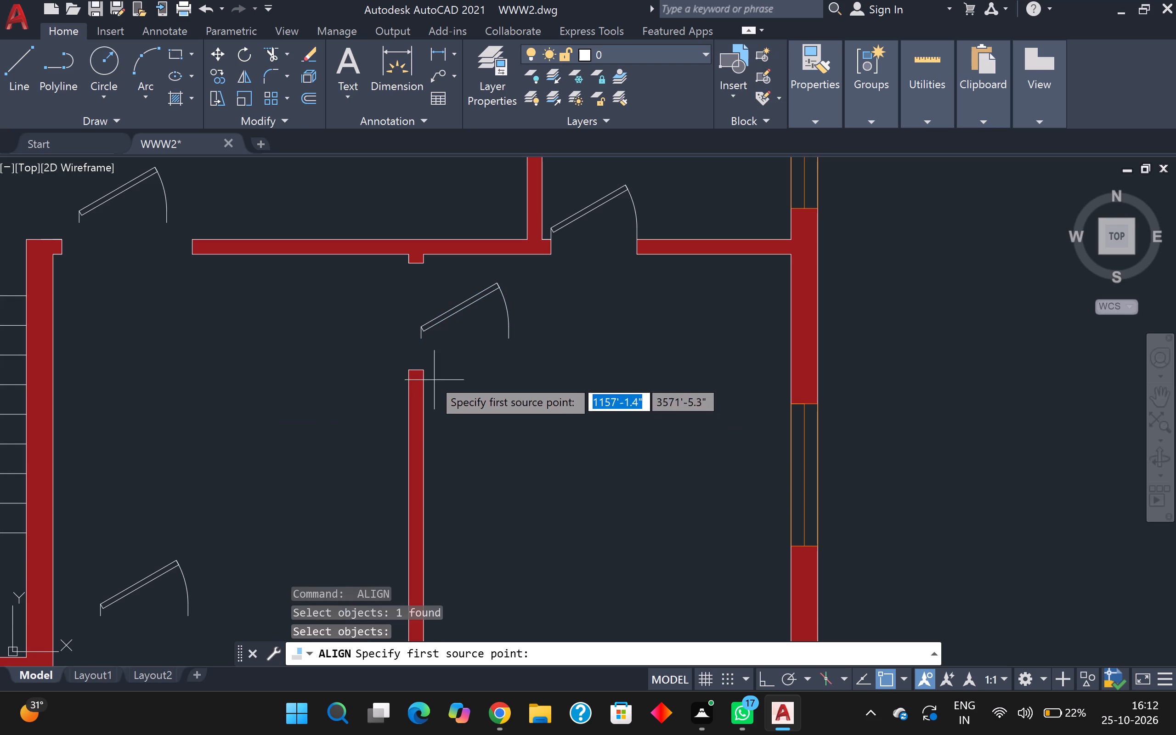
pyautogui.scroll(1, 410, 359)
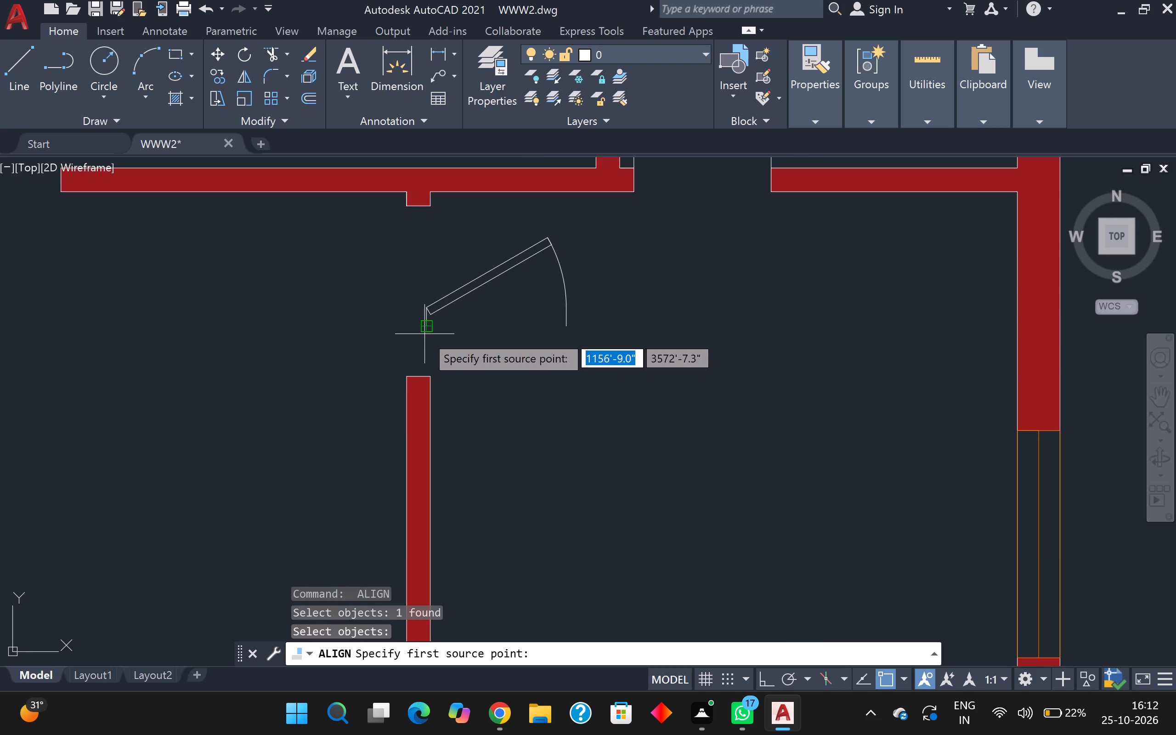
pyautogui.click(424, 334)
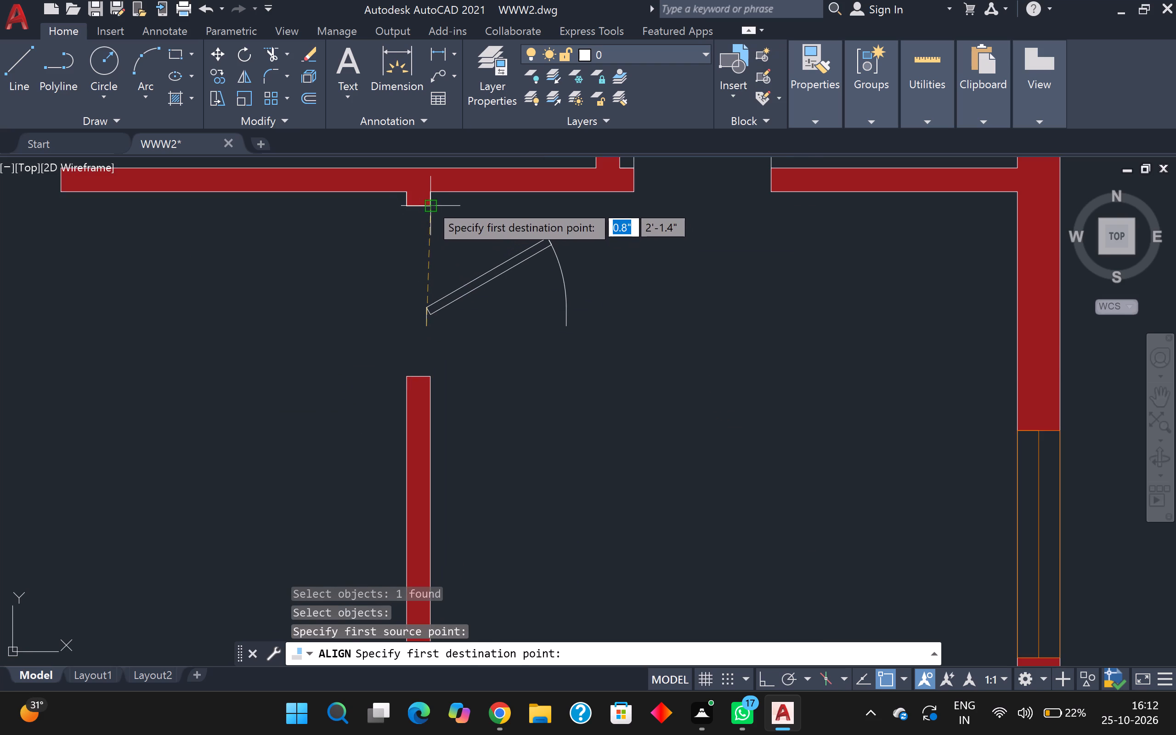
pyautogui.click(429, 203)
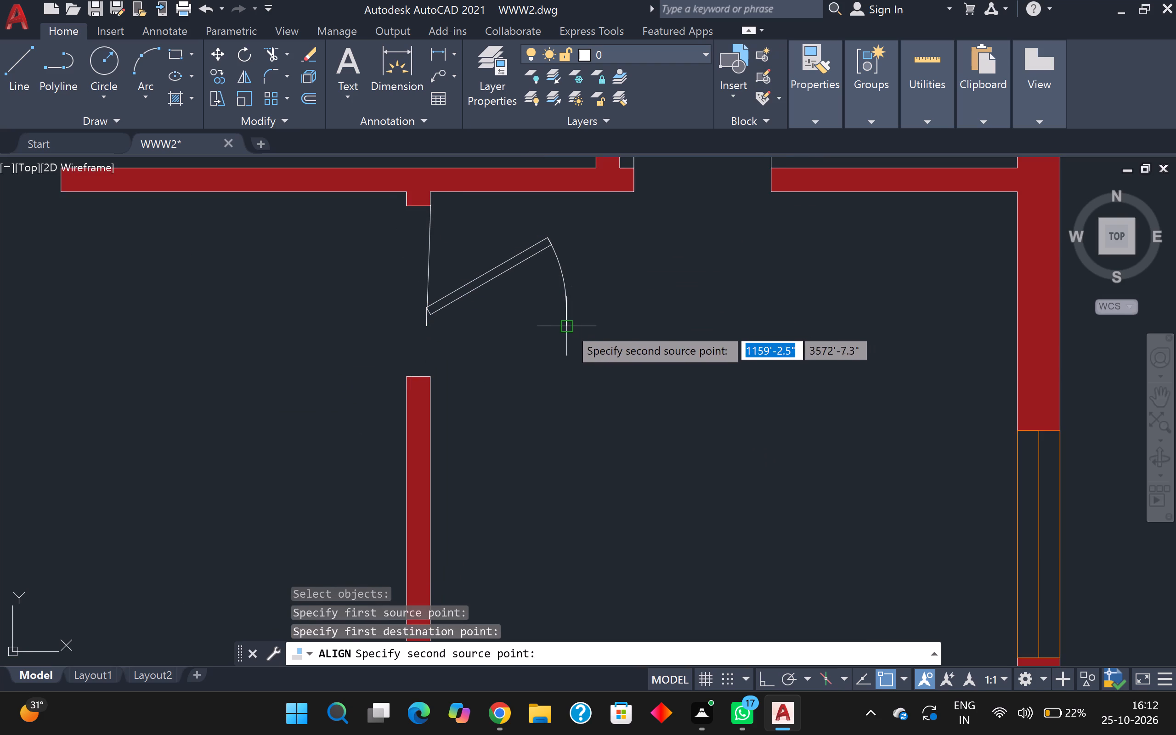
pyautogui.click(568, 326)
pyautogui.scroll(1, 426, 391)
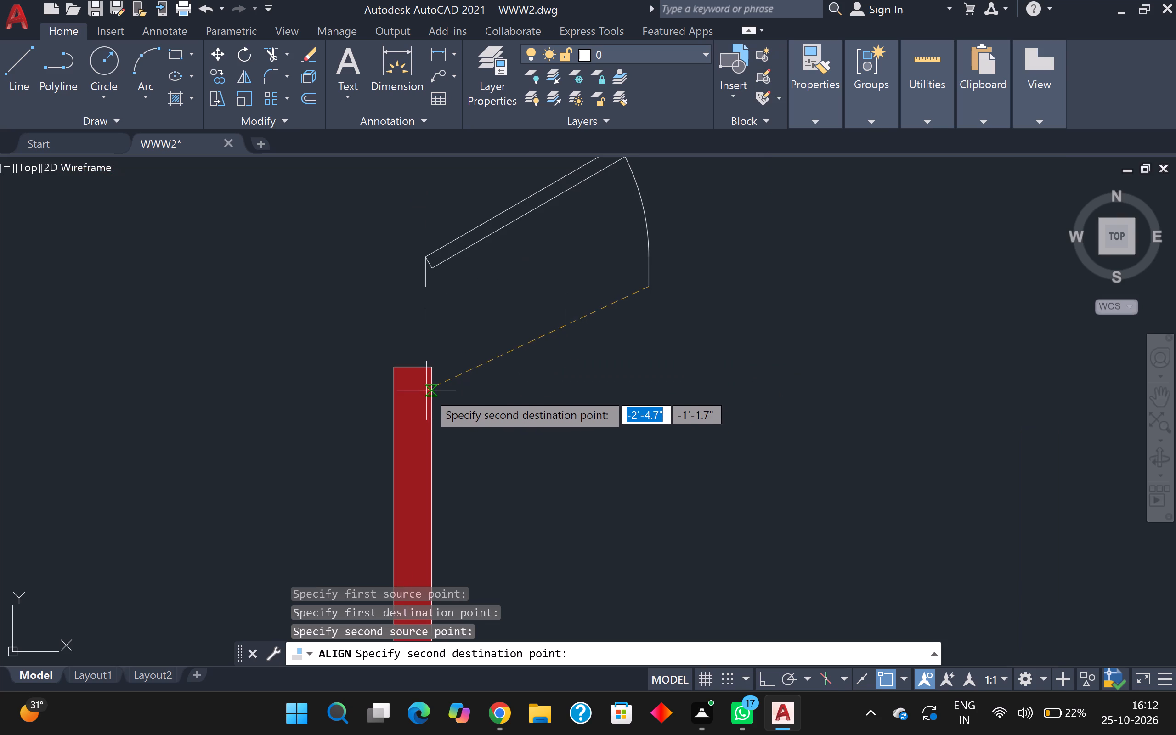
pyautogui.click(431, 367)
pyautogui.scroll(-1, 437, 355)
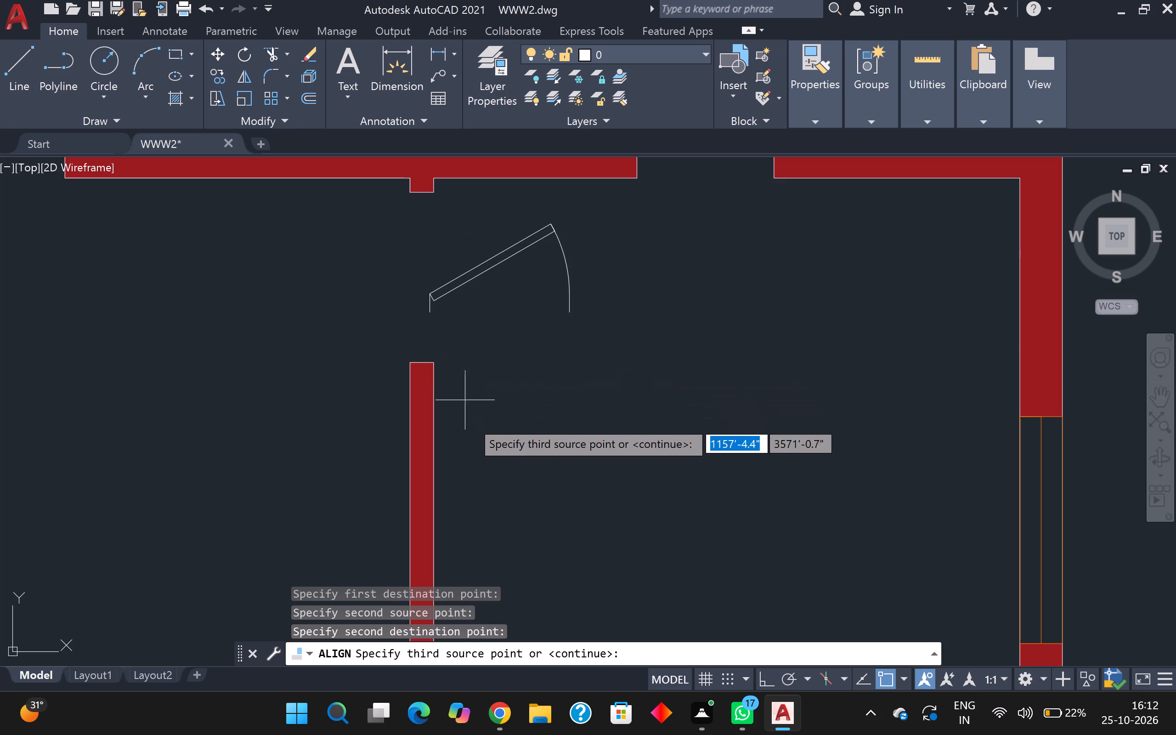
pyautogui.press('space')
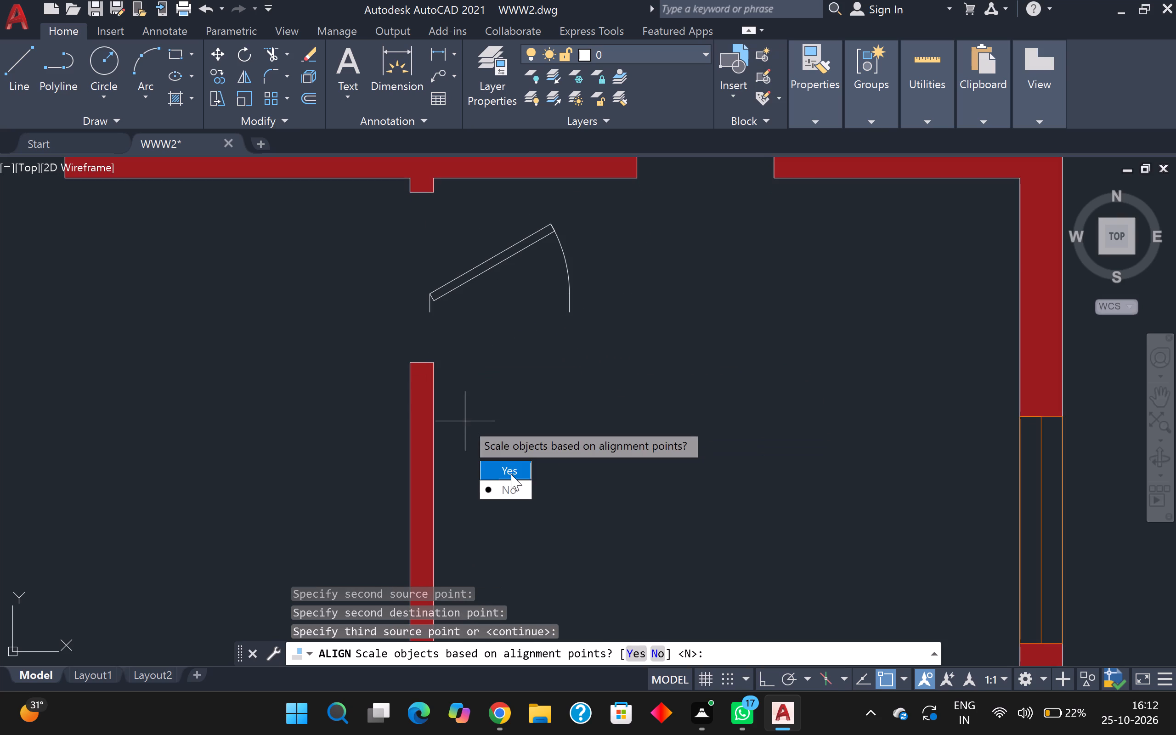
pyautogui.moveTo(511, 474); pyautogui.dragTo(465, 421)
# Align the door block in the large hall to the opening beside the staircase, from left to right hall-side wall corner, scaling it to fit.
pyautogui.scroll(-2, 461, 421)
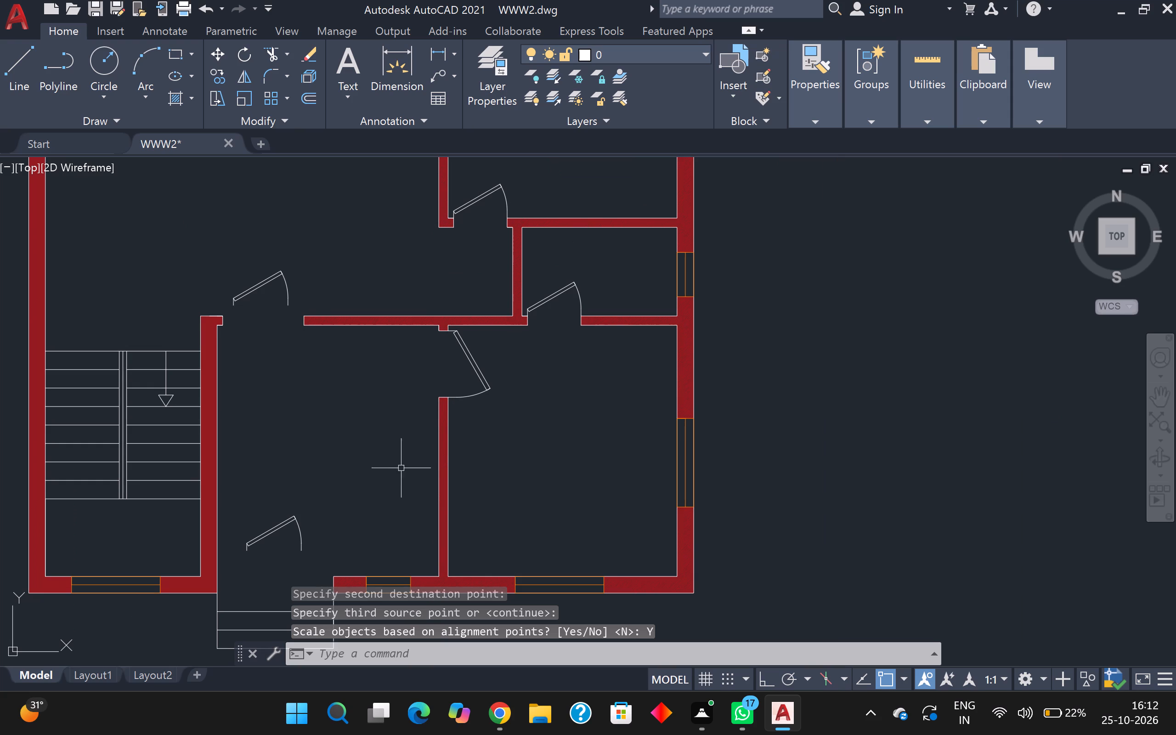
pyautogui.moveTo(384, 466); pyautogui.dragTo(414, 359, button='middle')
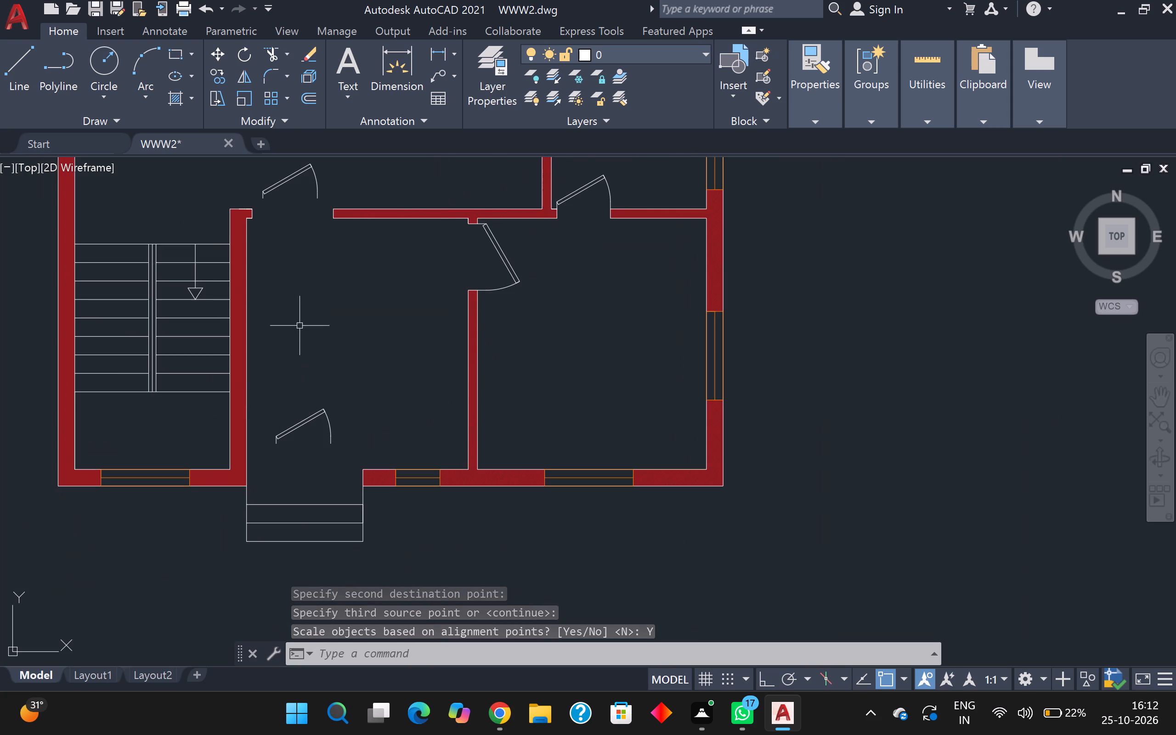
pyautogui.moveTo(317, 330); pyautogui.dragTo(468, 530, button='middle')
pyautogui.press('space')
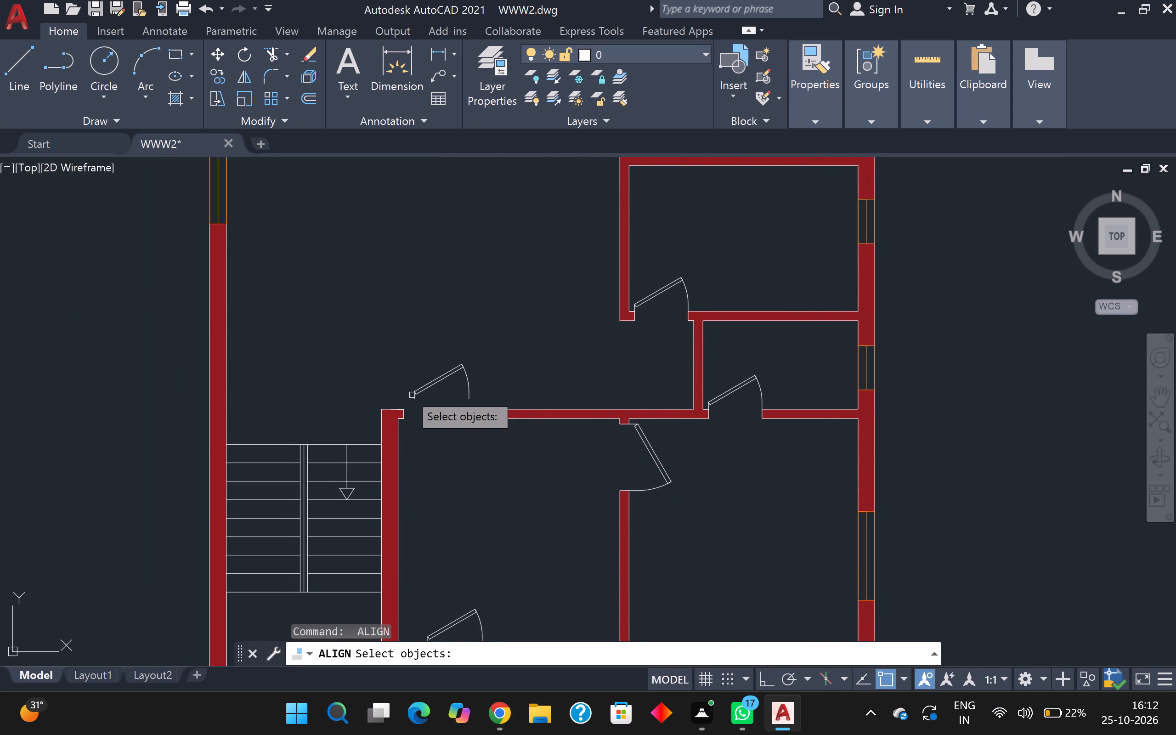
pyautogui.click(437, 384)
pyautogui.press('space')
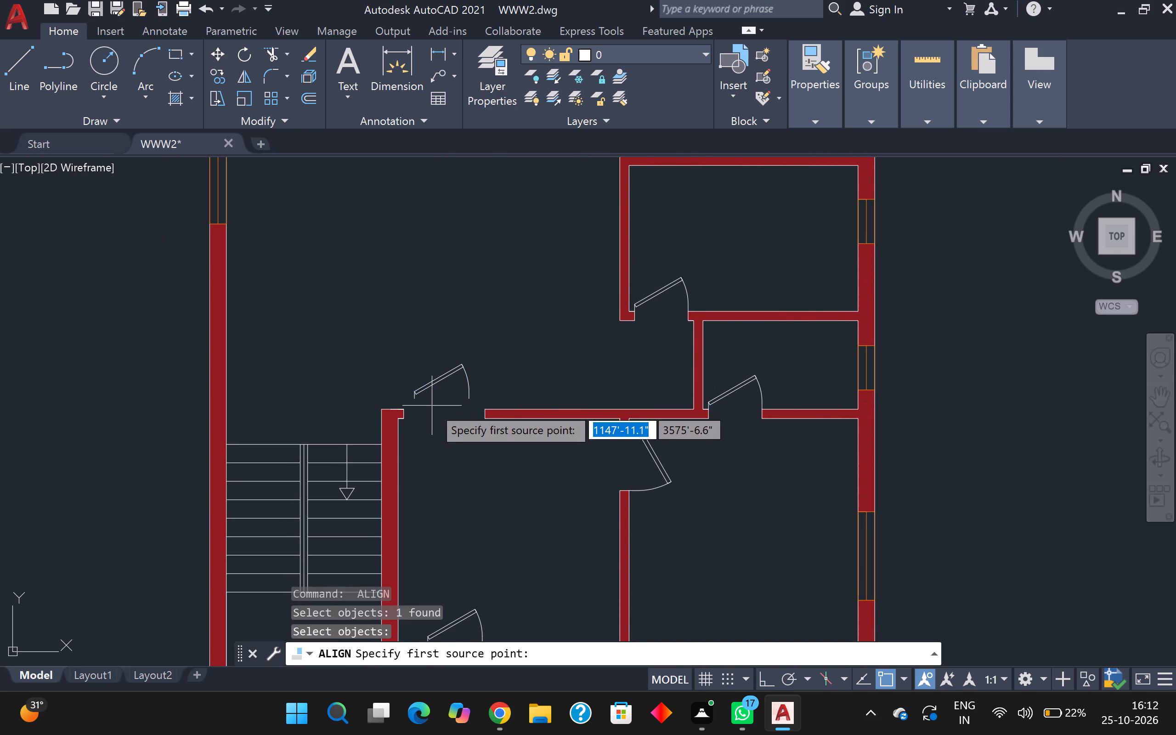
pyautogui.scroll(2, 432, 406)
pyautogui.click(384, 389)
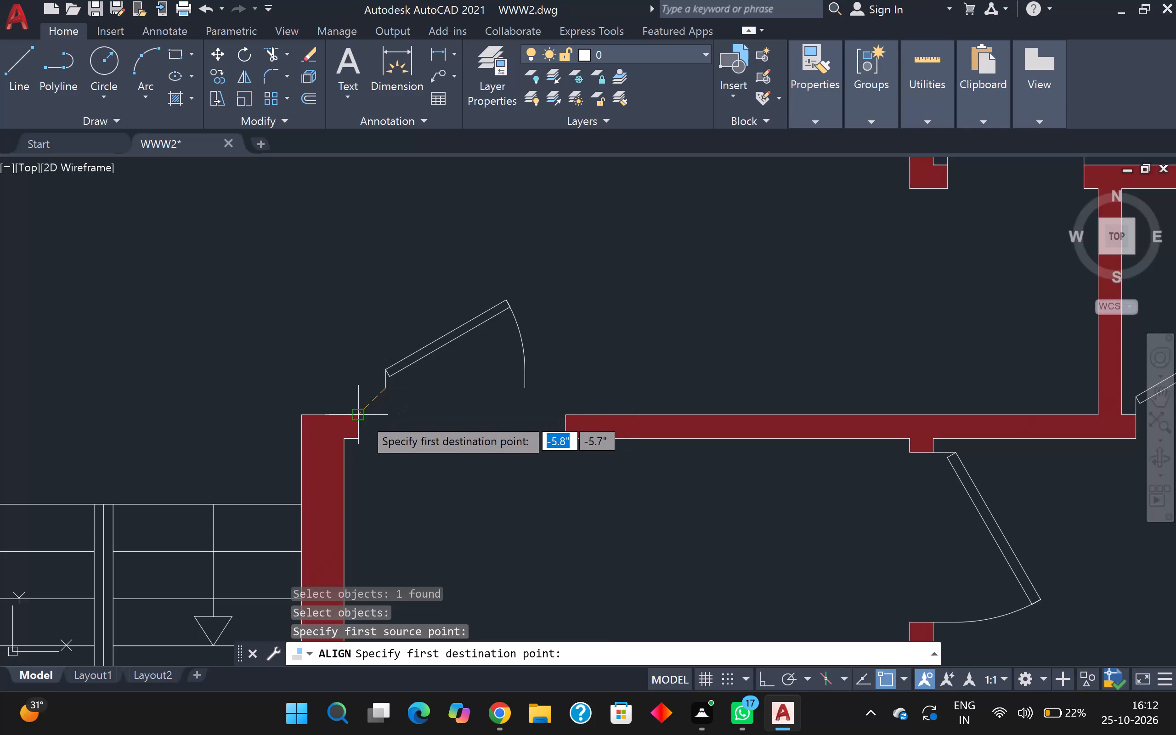
pyautogui.click(363, 417)
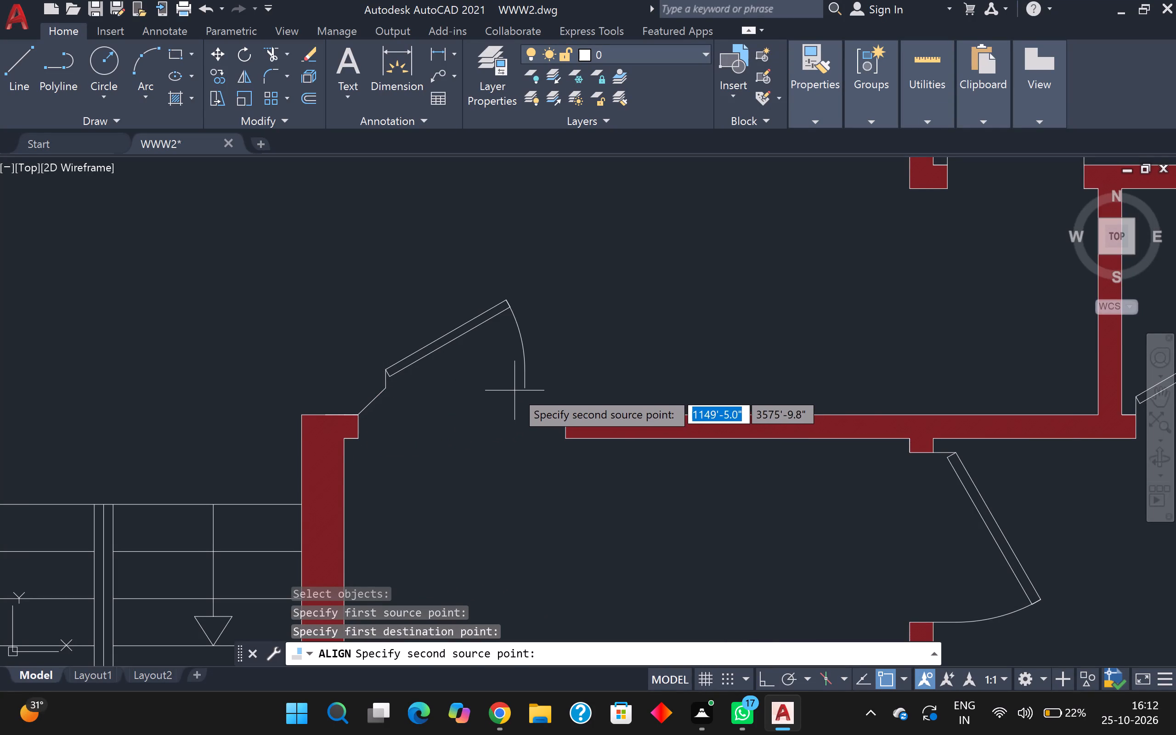
pyautogui.click(528, 388)
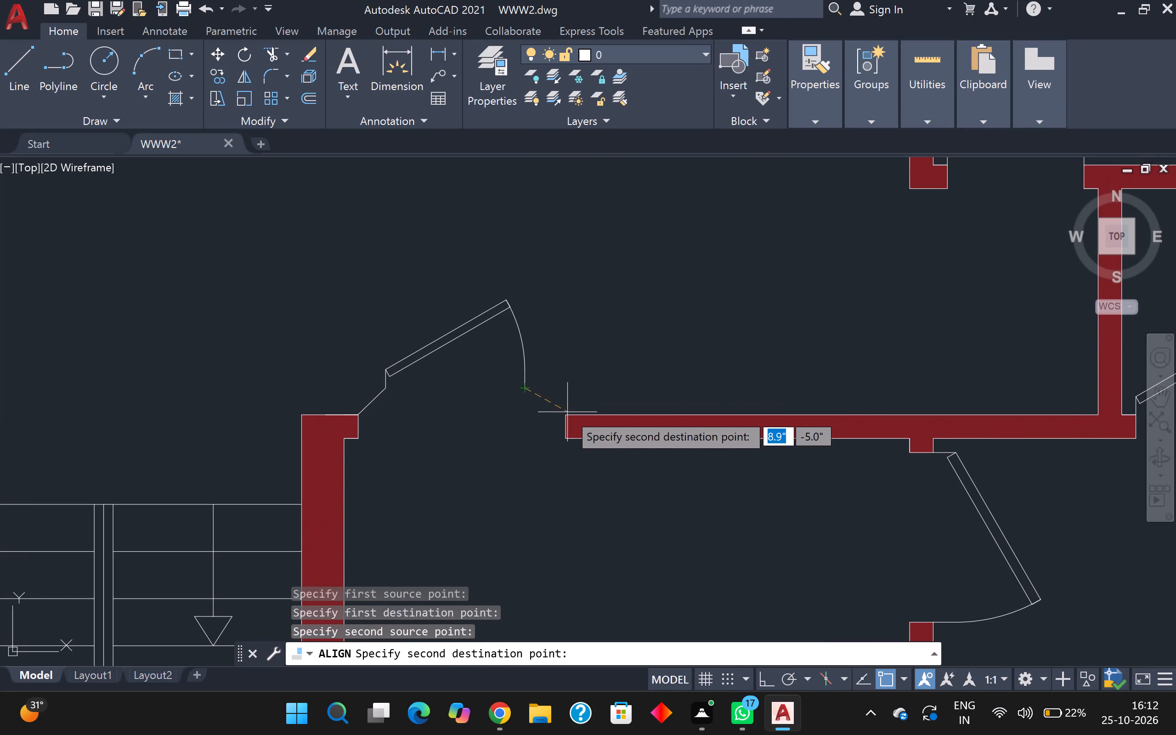
pyautogui.click(567, 412)
pyautogui.scroll(-2, 549, 416)
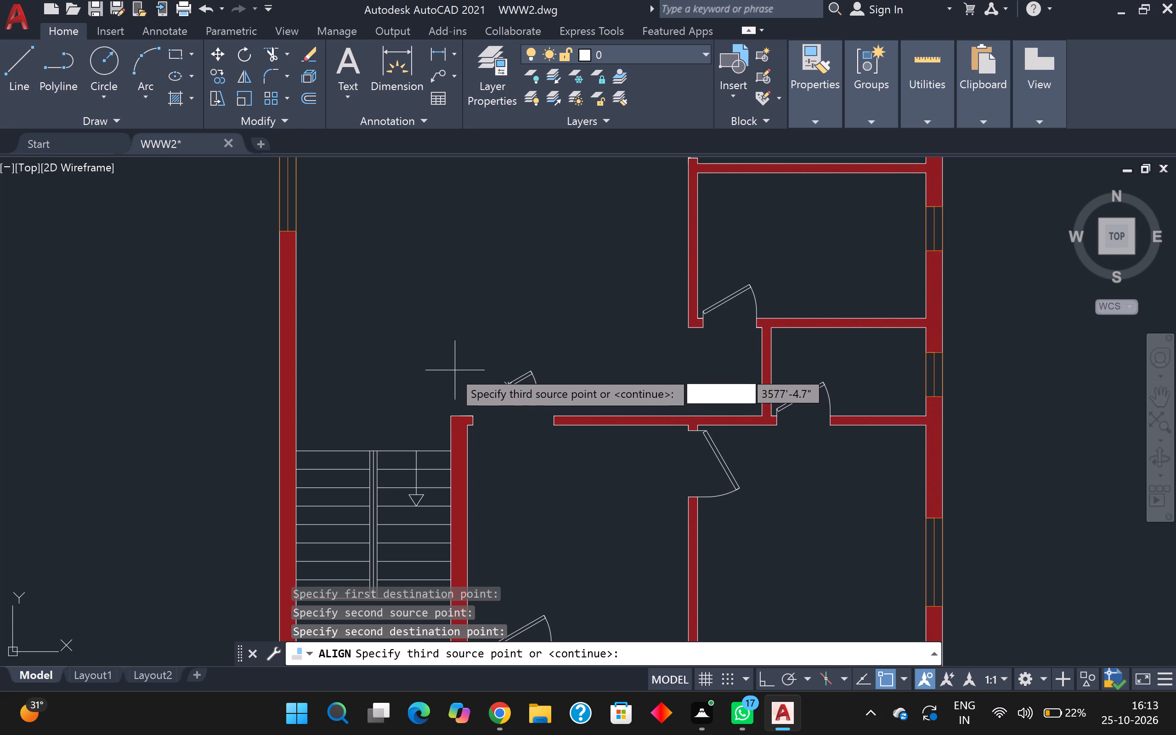
pyautogui.press('space')
pyautogui.moveTo(505, 417); pyautogui.dragTo(447, 368)
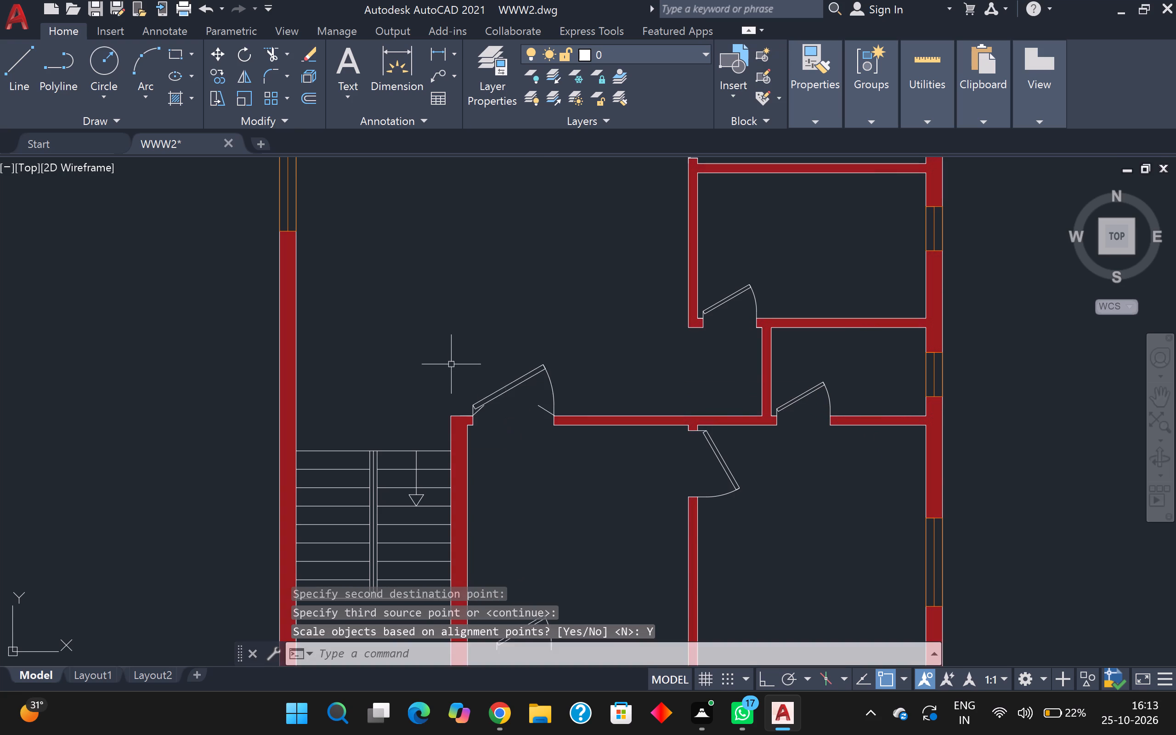
# Align the door block in the middle-left room to its bottom opening, from right to left room-side wall corner, scaling it to fit.
pyautogui.scroll(-2, 455, 362)
pyautogui.moveTo(486, 337); pyautogui.dragTo(513, 440, button='middle')
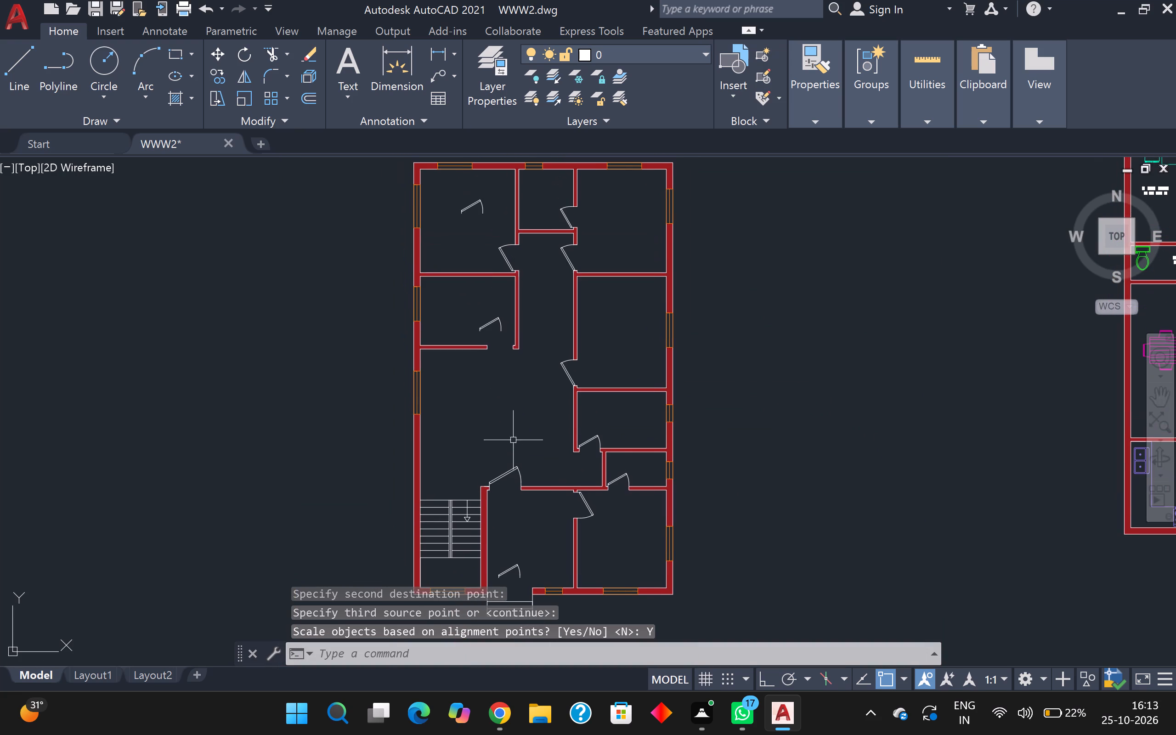
pyautogui.scroll(1, 471, 330)
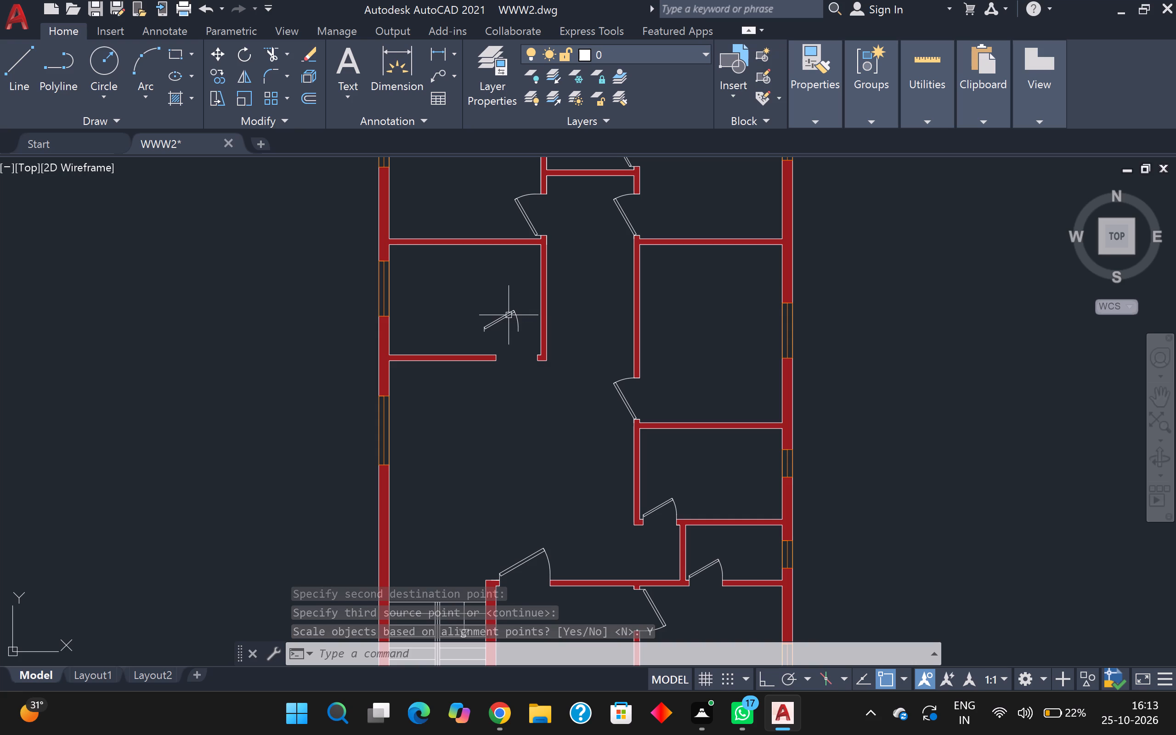
pyautogui.click(509, 315)
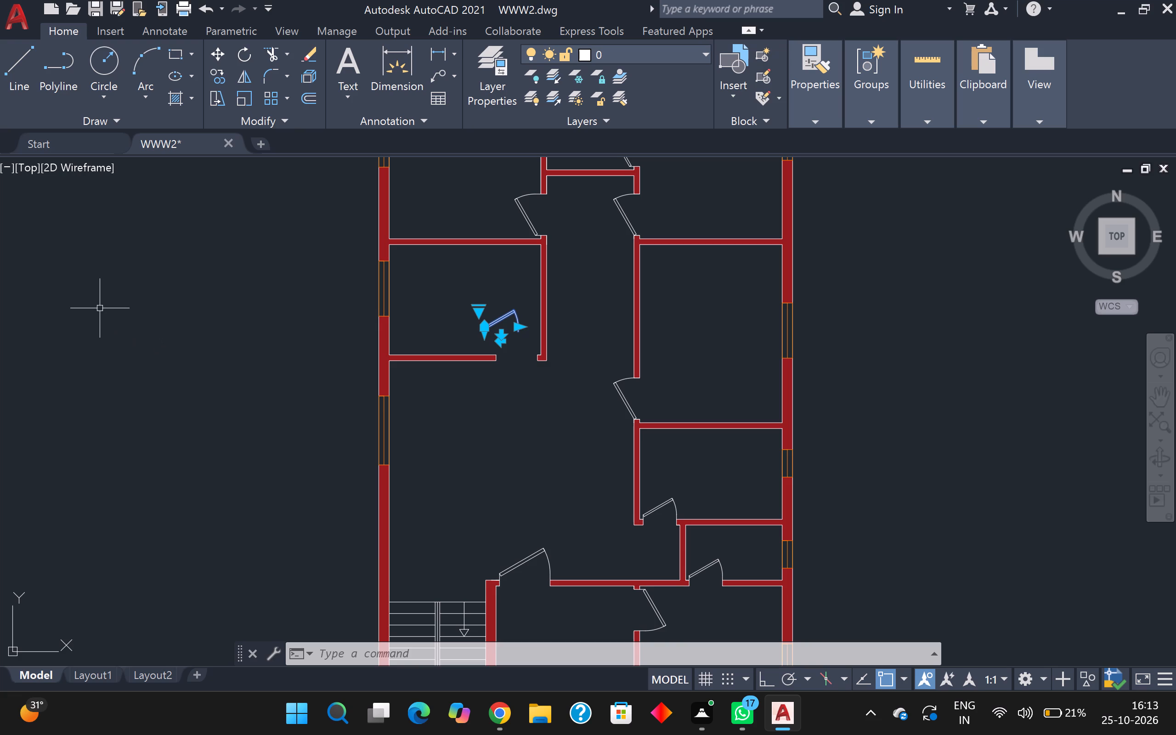
pyautogui.press('space')
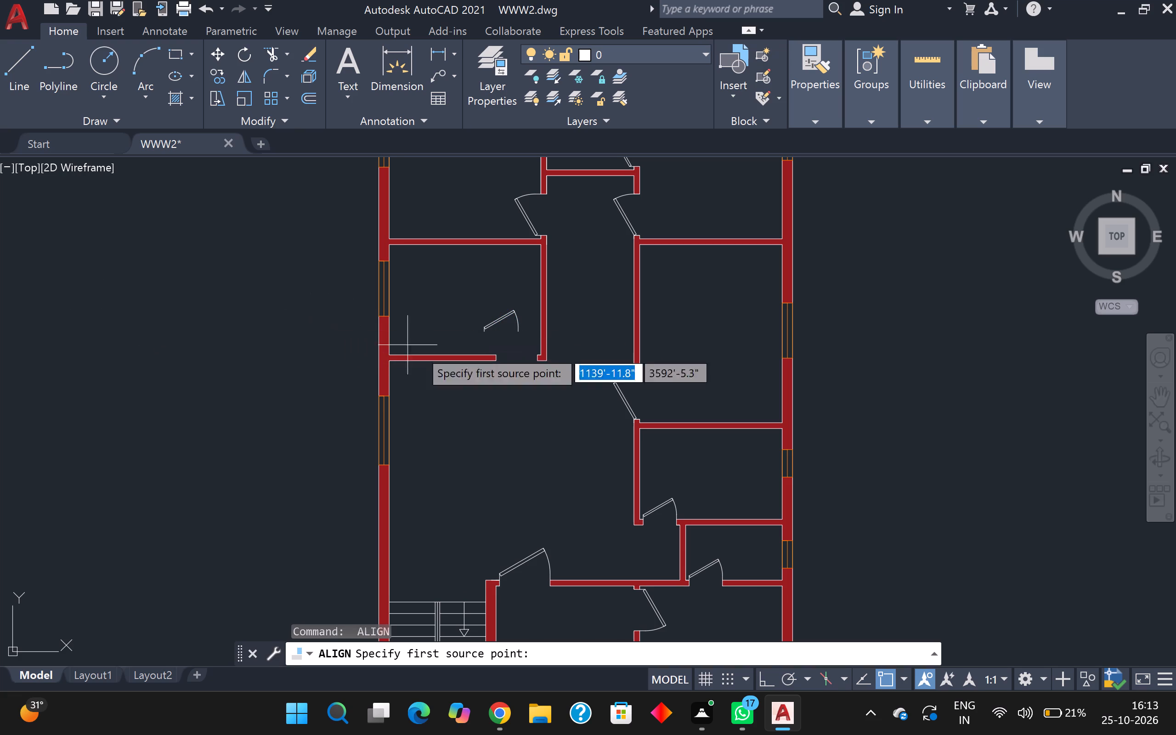
pyautogui.scroll(3, 477, 345)
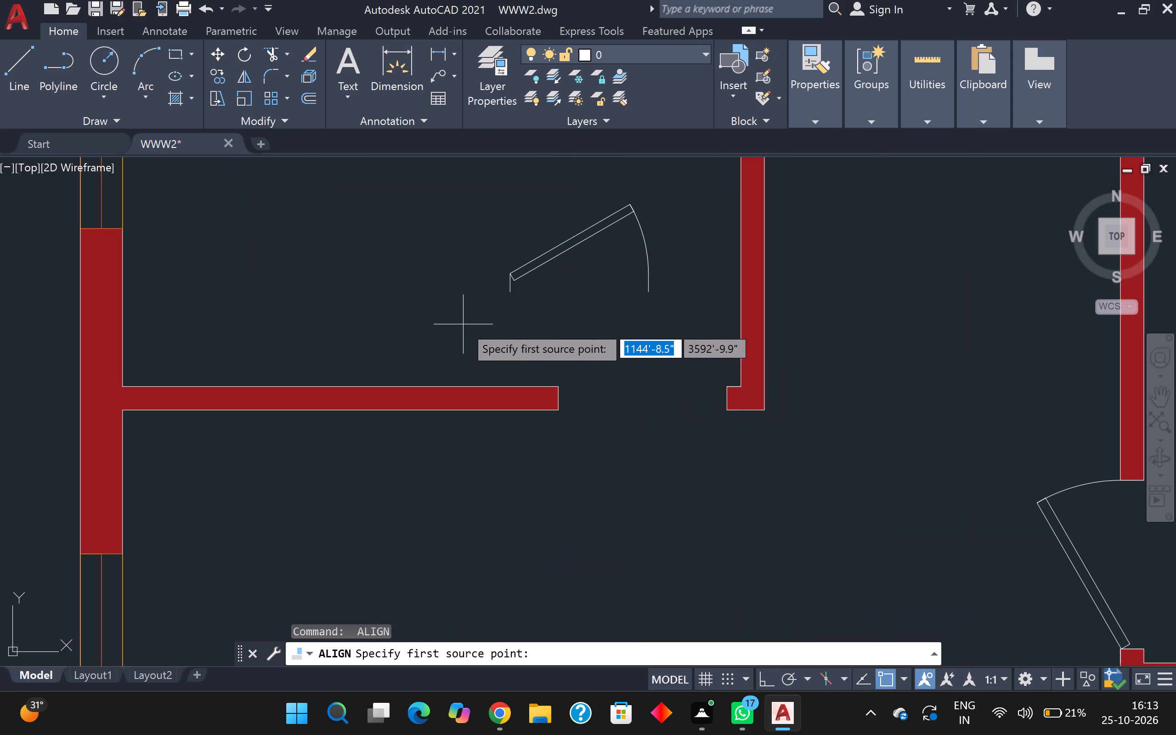
pyautogui.click(518, 301)
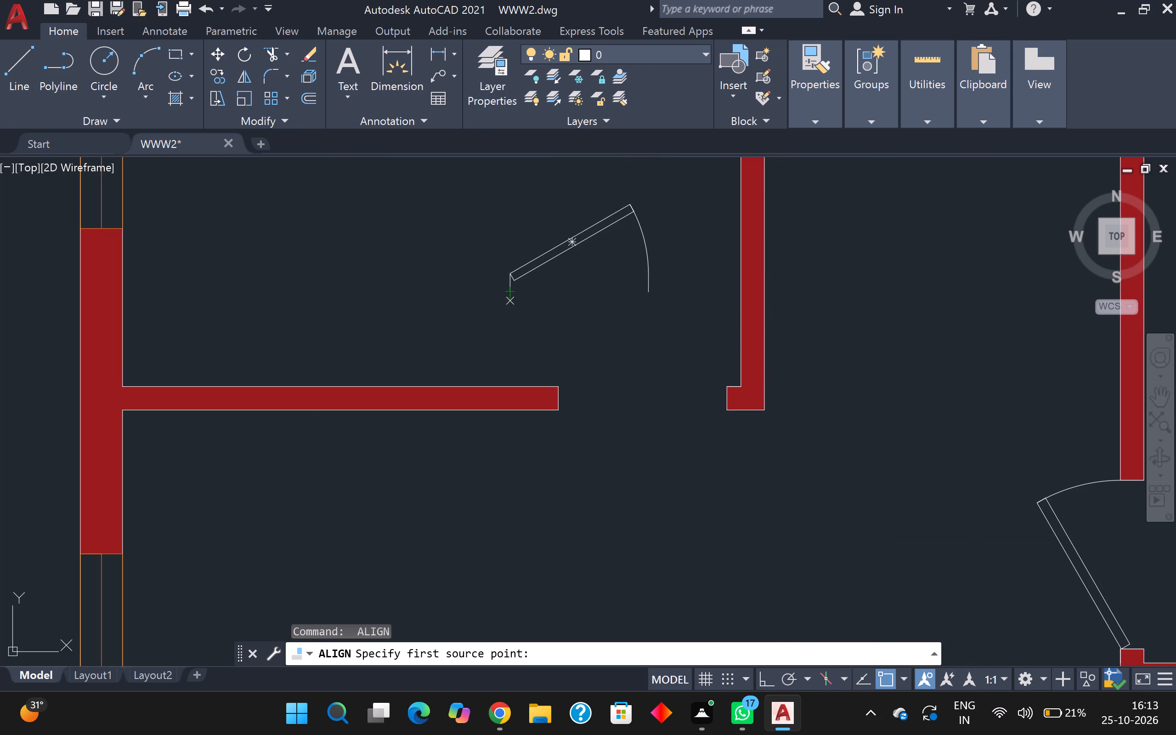
pyautogui.click(725, 388)
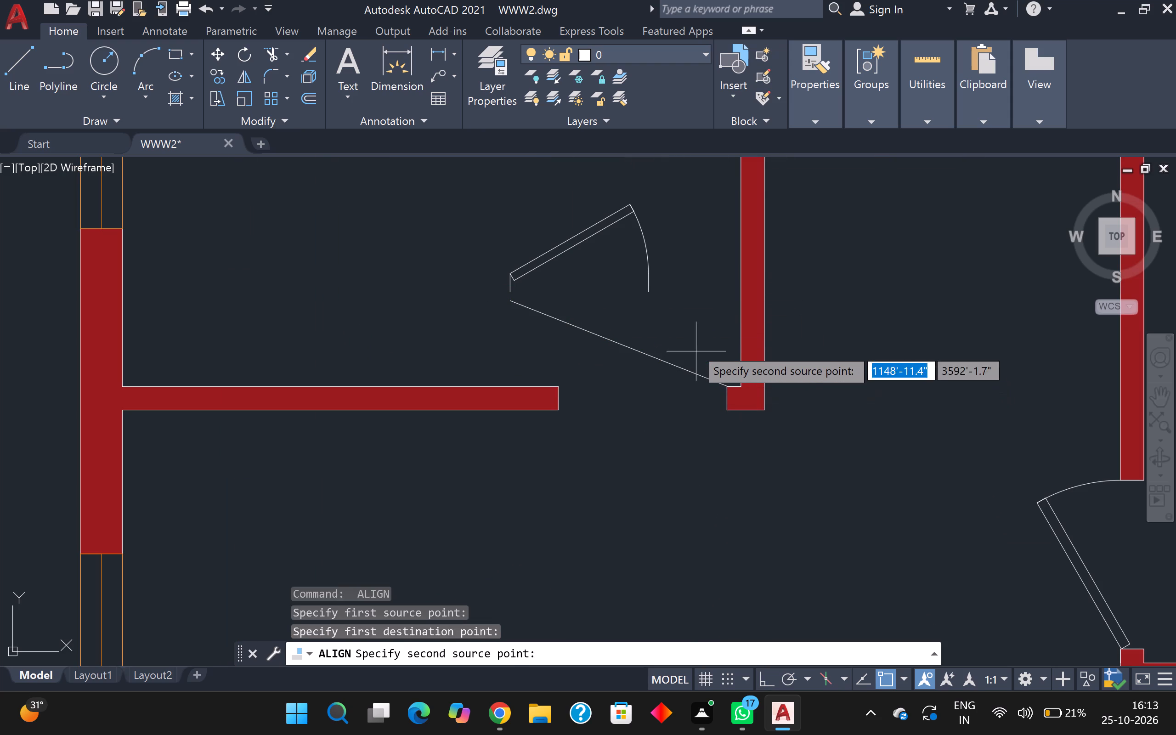
pyautogui.click(648, 292)
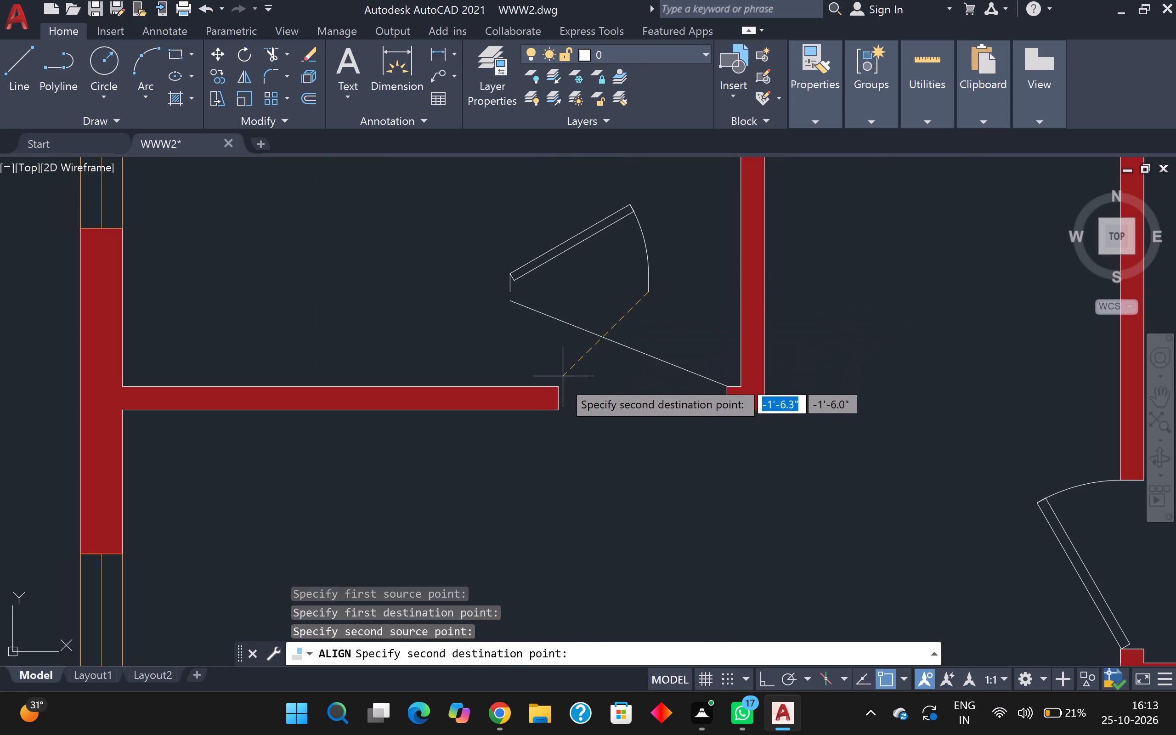
pyautogui.click(557, 390)
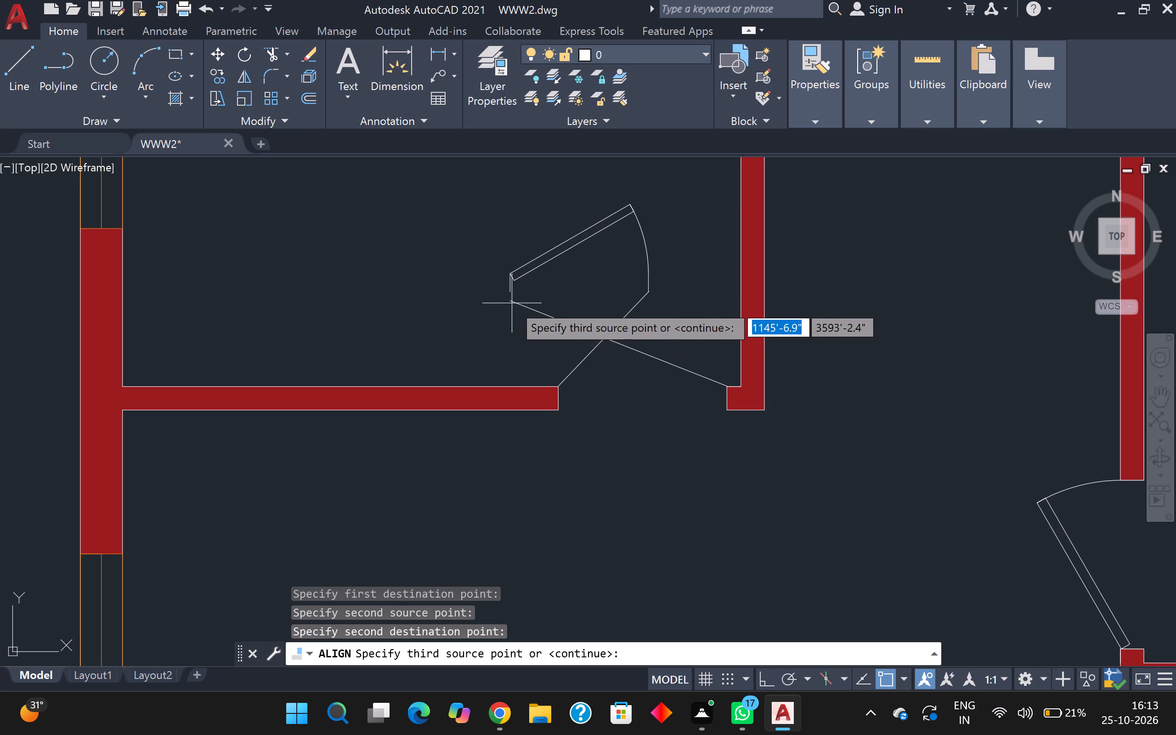
pyautogui.press('Return')
pyautogui.moveTo(547, 339); pyautogui.dragTo(498, 300)
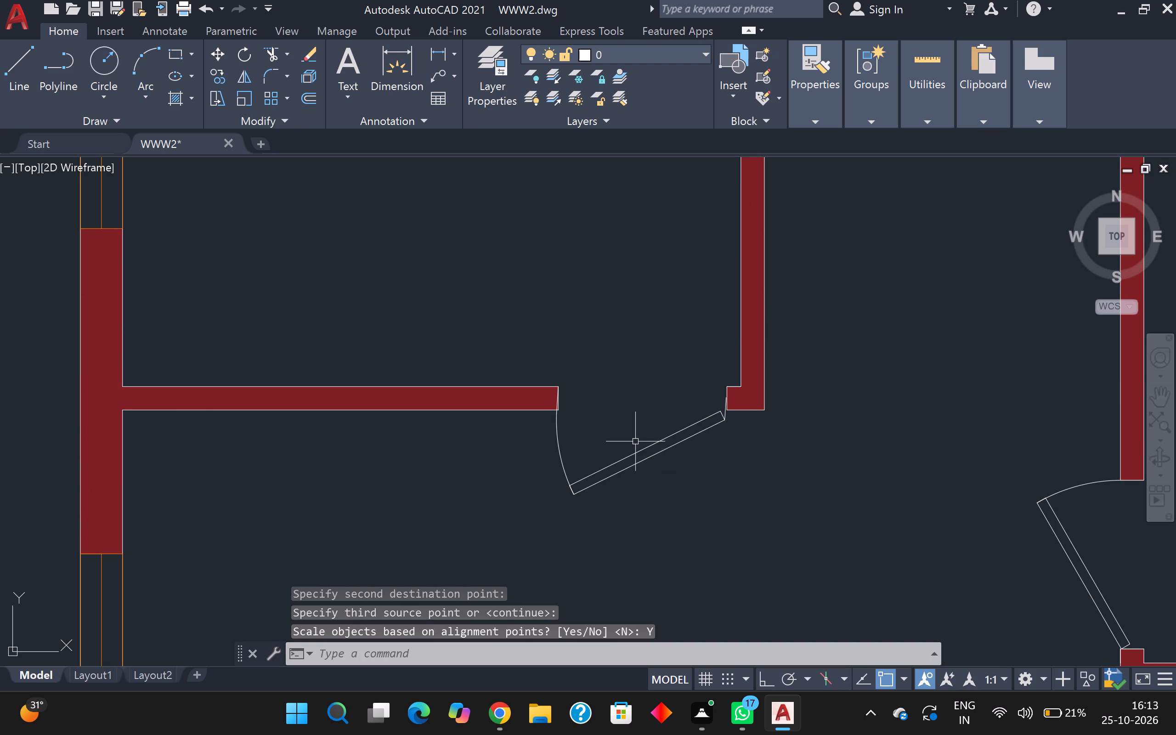
# Flip the middle-left room's door block across its opening so that it swings into the room.
pyautogui.click(637, 452)
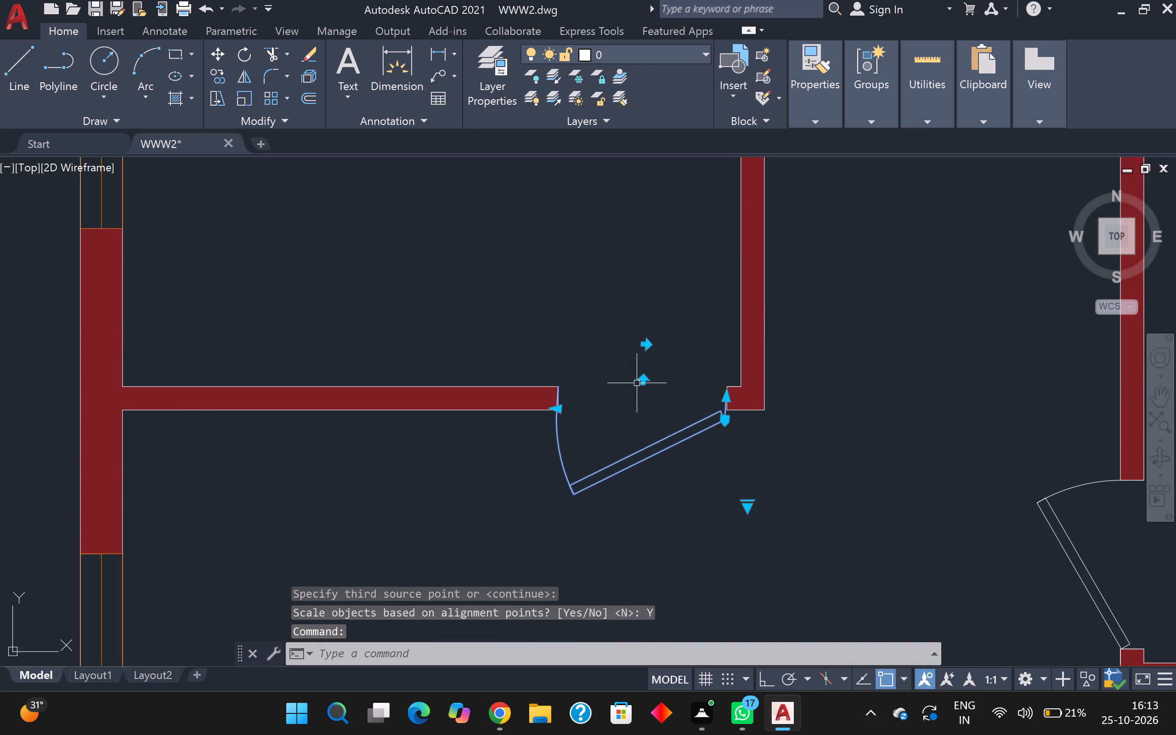
pyautogui.click(640, 383)
pyautogui.press('Escape')
pyautogui.press('`')
# Delete the spare door block standing loose in the middle of the top-left room.
pyautogui.scroll(-3, 588, 413)
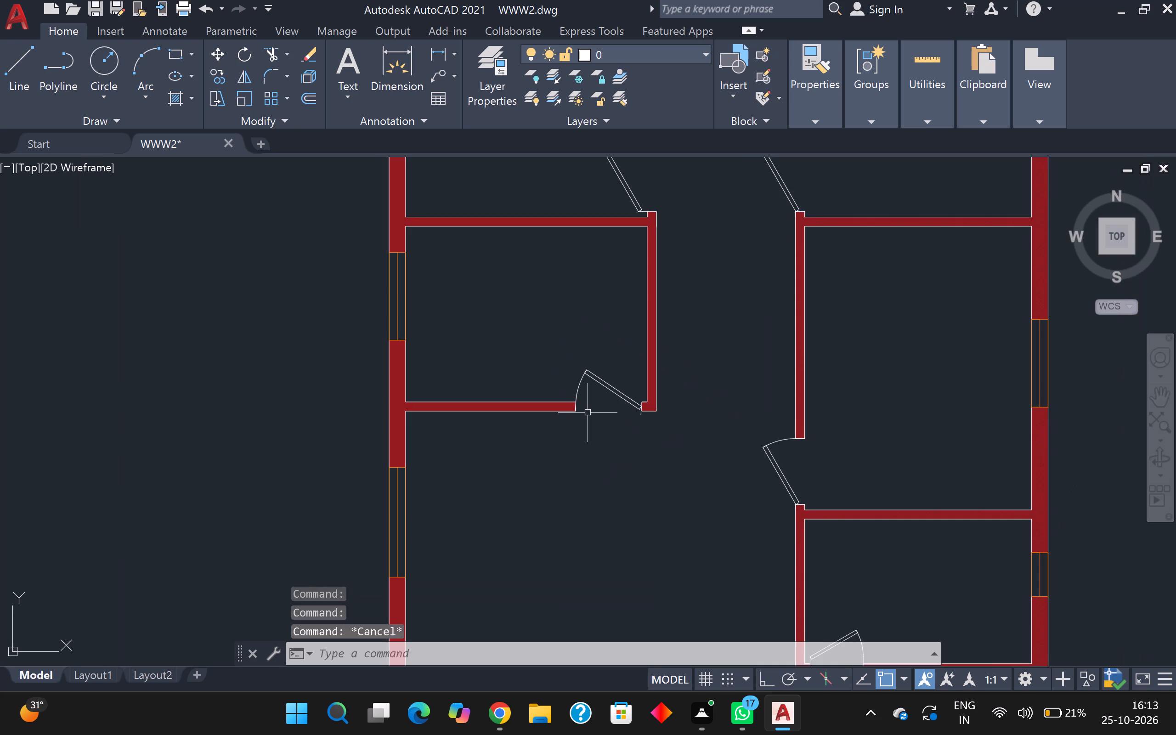
pyautogui.scroll(-2, 581, 412)
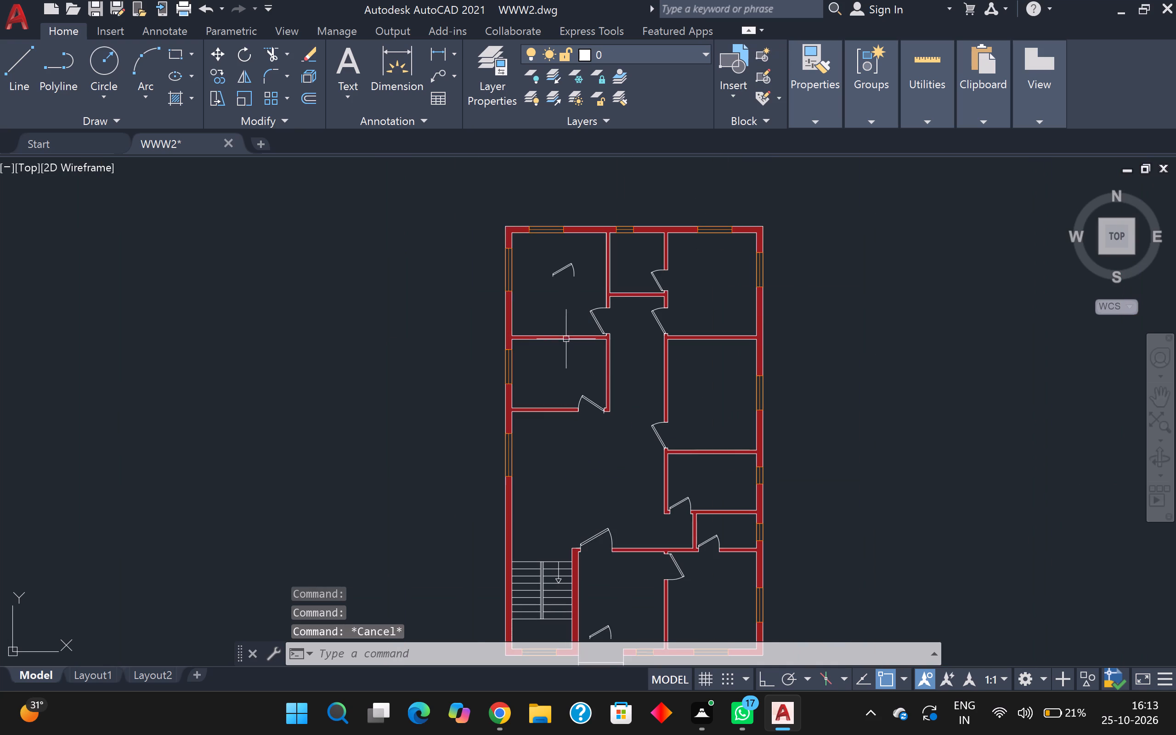
pyautogui.scroll(1, 569, 311)
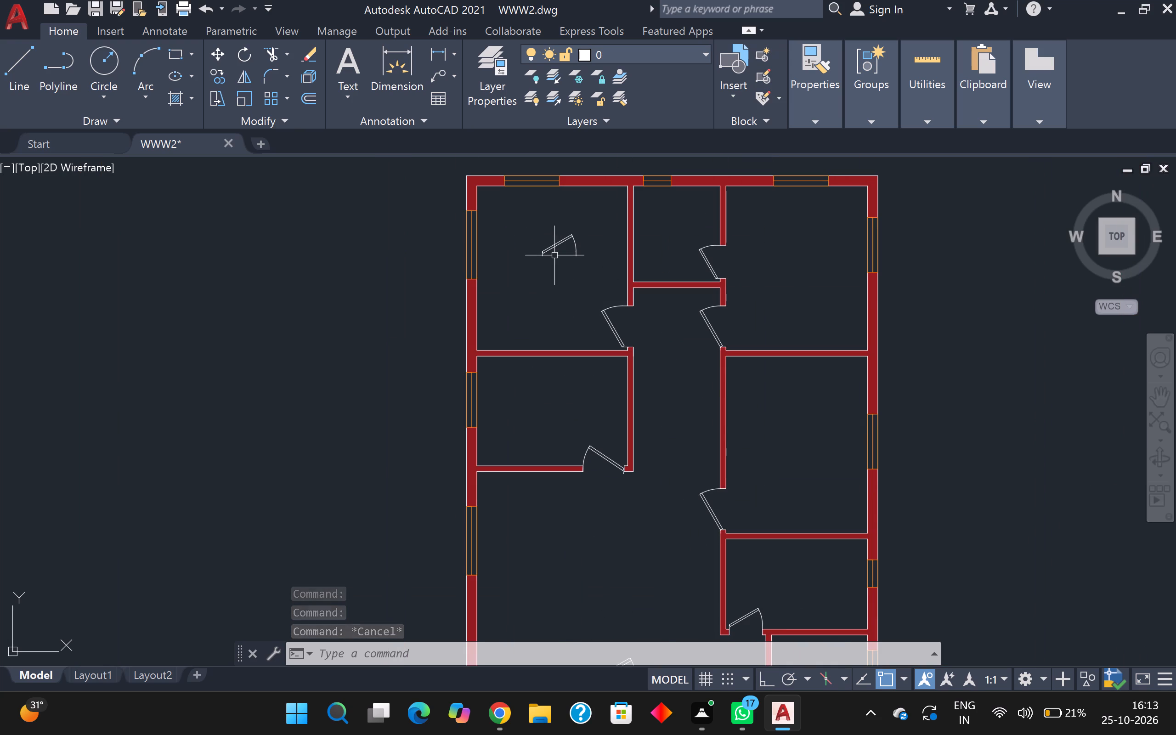
pyautogui.click(551, 244)
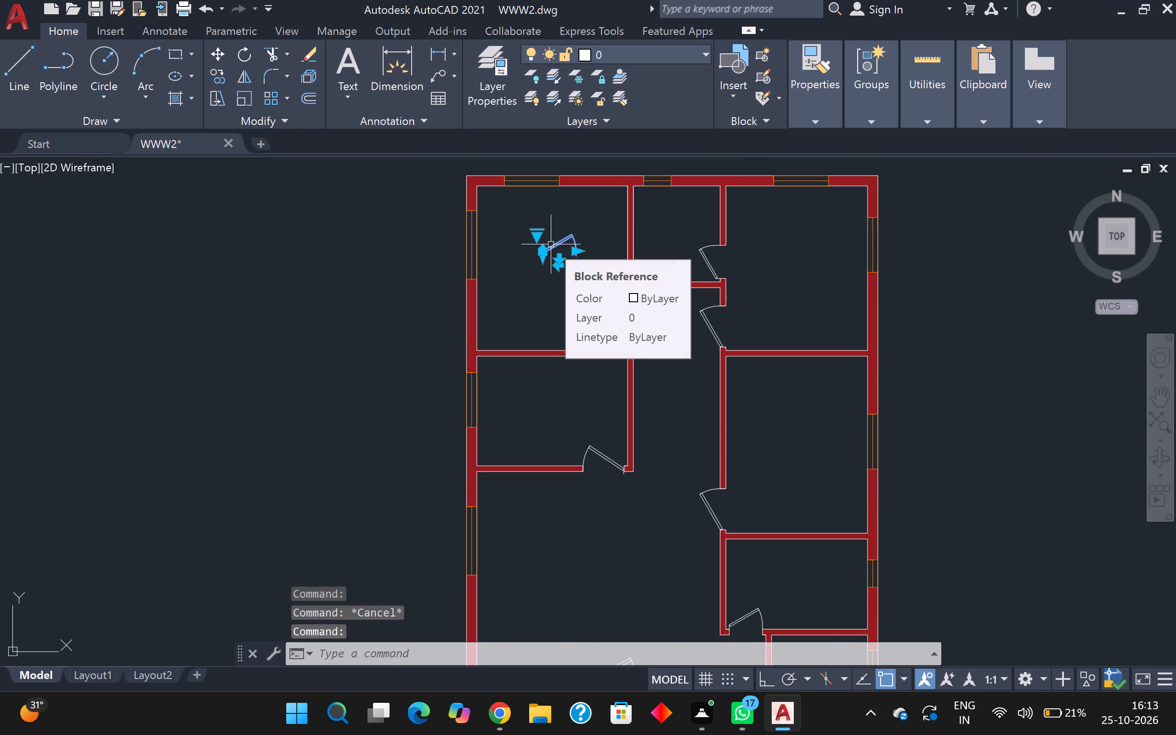
pyautogui.press('Delete')
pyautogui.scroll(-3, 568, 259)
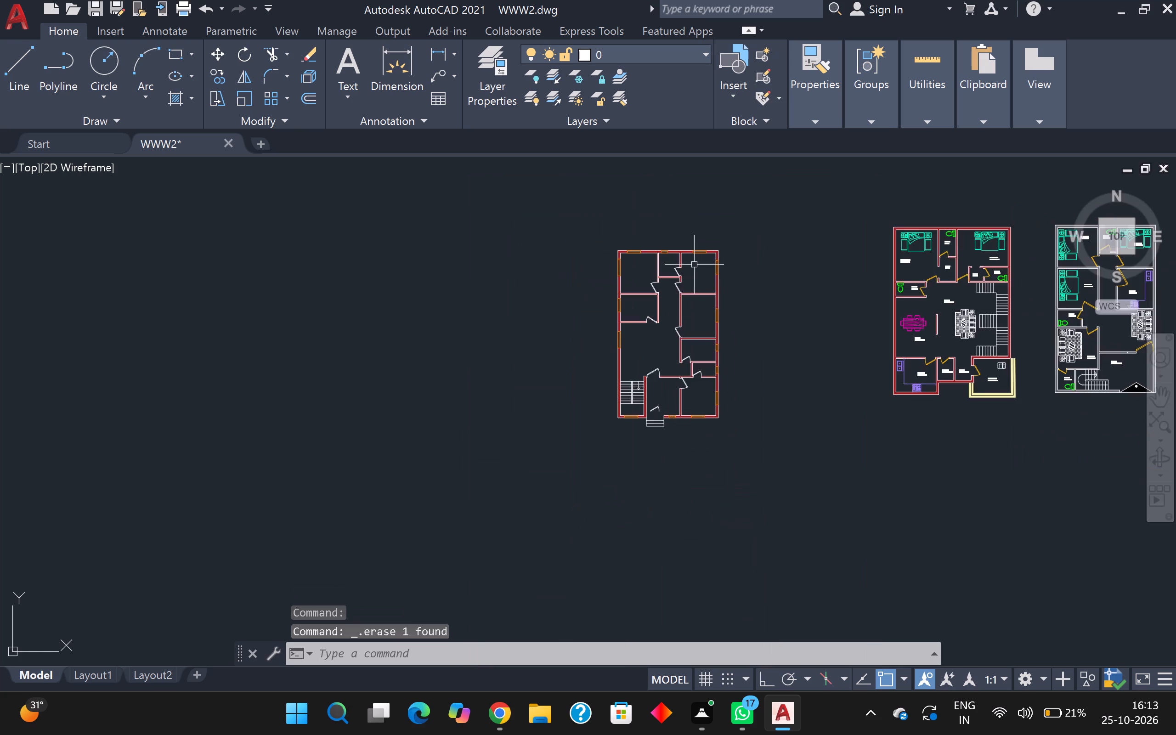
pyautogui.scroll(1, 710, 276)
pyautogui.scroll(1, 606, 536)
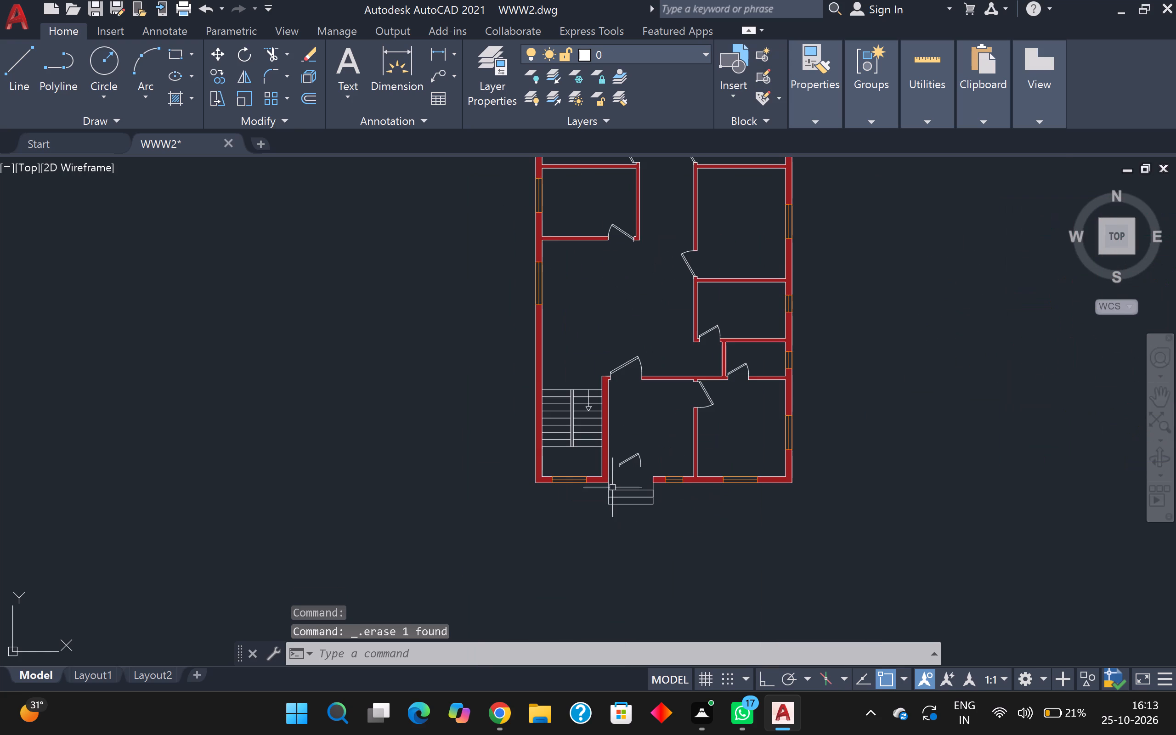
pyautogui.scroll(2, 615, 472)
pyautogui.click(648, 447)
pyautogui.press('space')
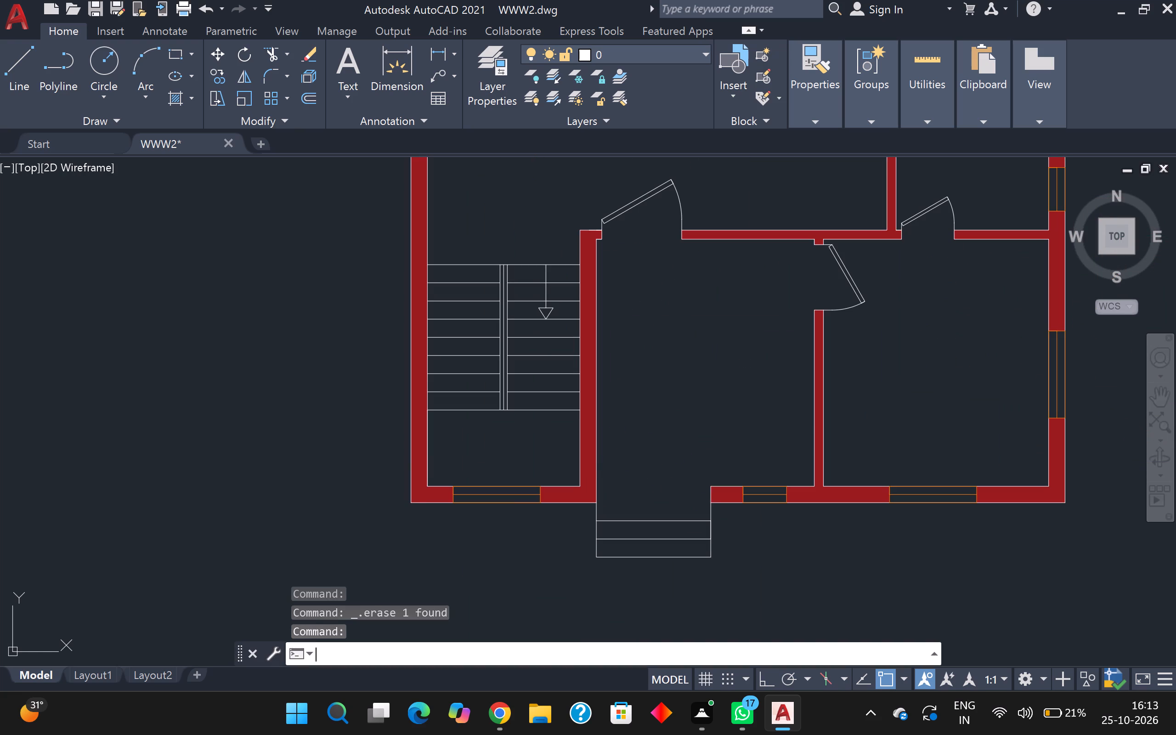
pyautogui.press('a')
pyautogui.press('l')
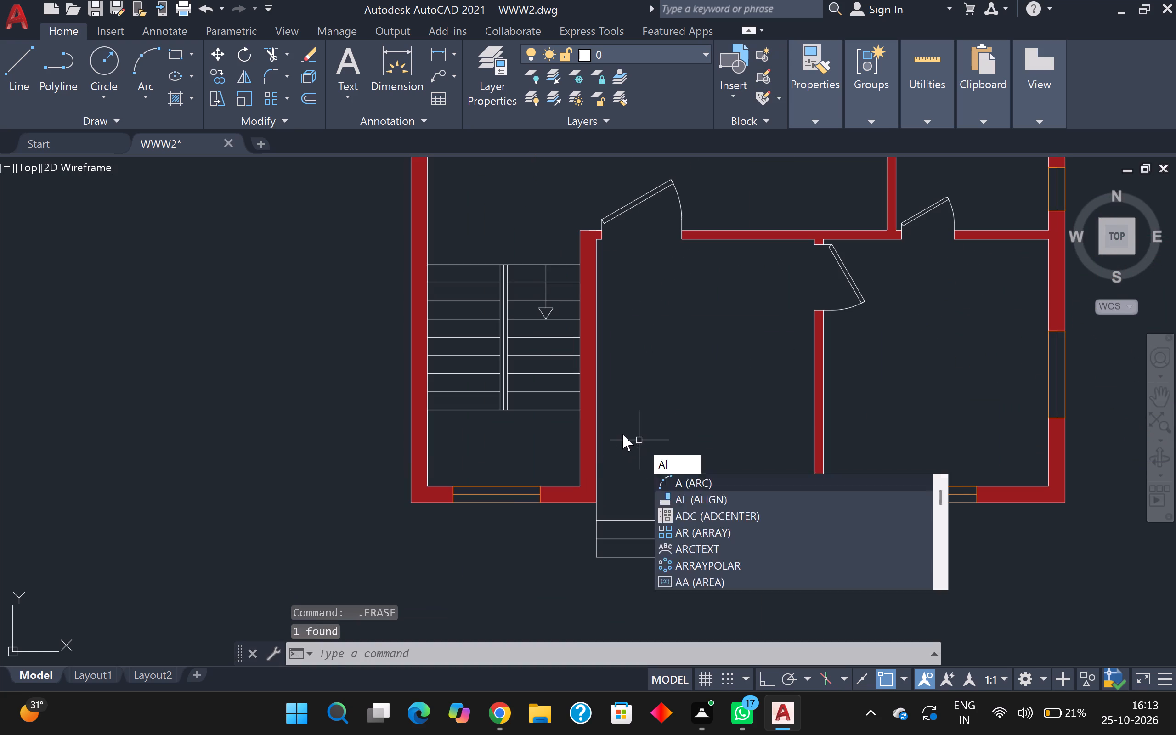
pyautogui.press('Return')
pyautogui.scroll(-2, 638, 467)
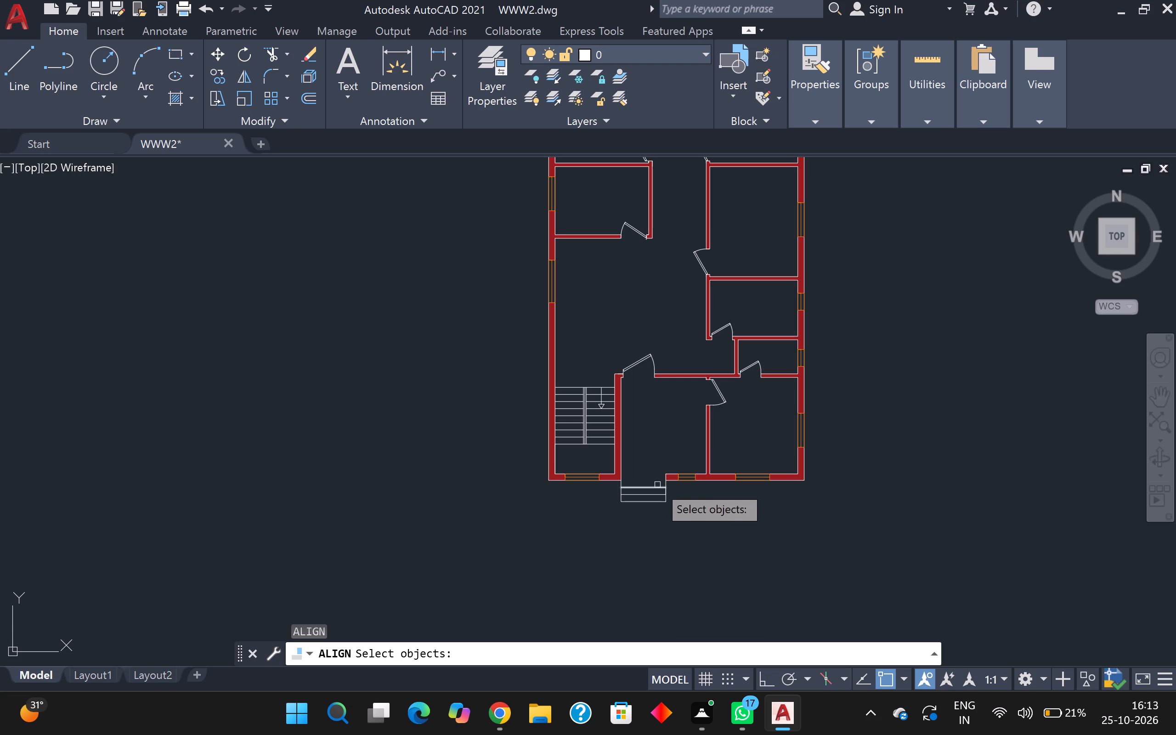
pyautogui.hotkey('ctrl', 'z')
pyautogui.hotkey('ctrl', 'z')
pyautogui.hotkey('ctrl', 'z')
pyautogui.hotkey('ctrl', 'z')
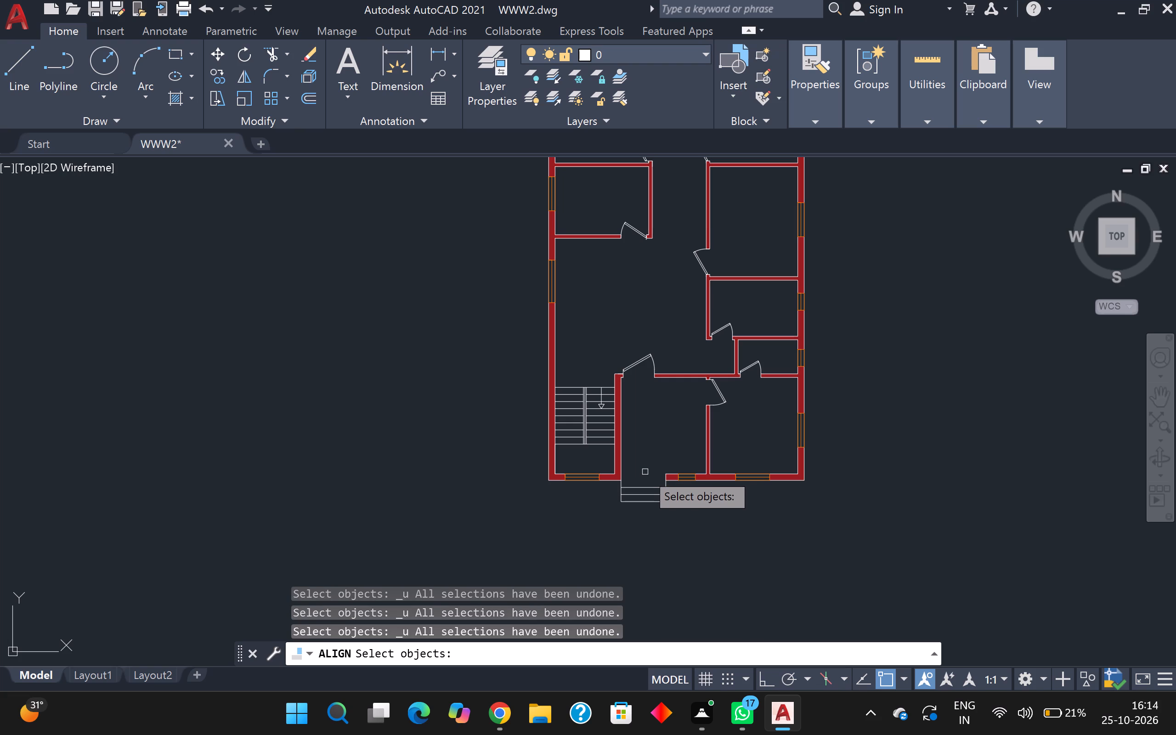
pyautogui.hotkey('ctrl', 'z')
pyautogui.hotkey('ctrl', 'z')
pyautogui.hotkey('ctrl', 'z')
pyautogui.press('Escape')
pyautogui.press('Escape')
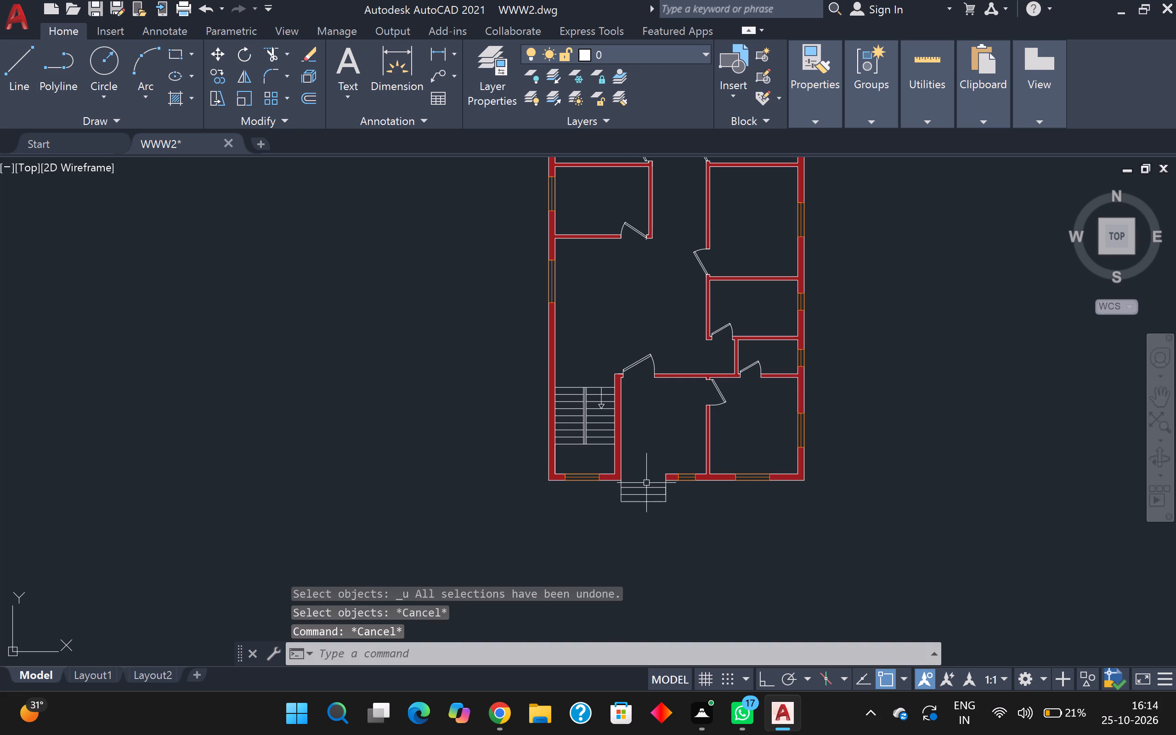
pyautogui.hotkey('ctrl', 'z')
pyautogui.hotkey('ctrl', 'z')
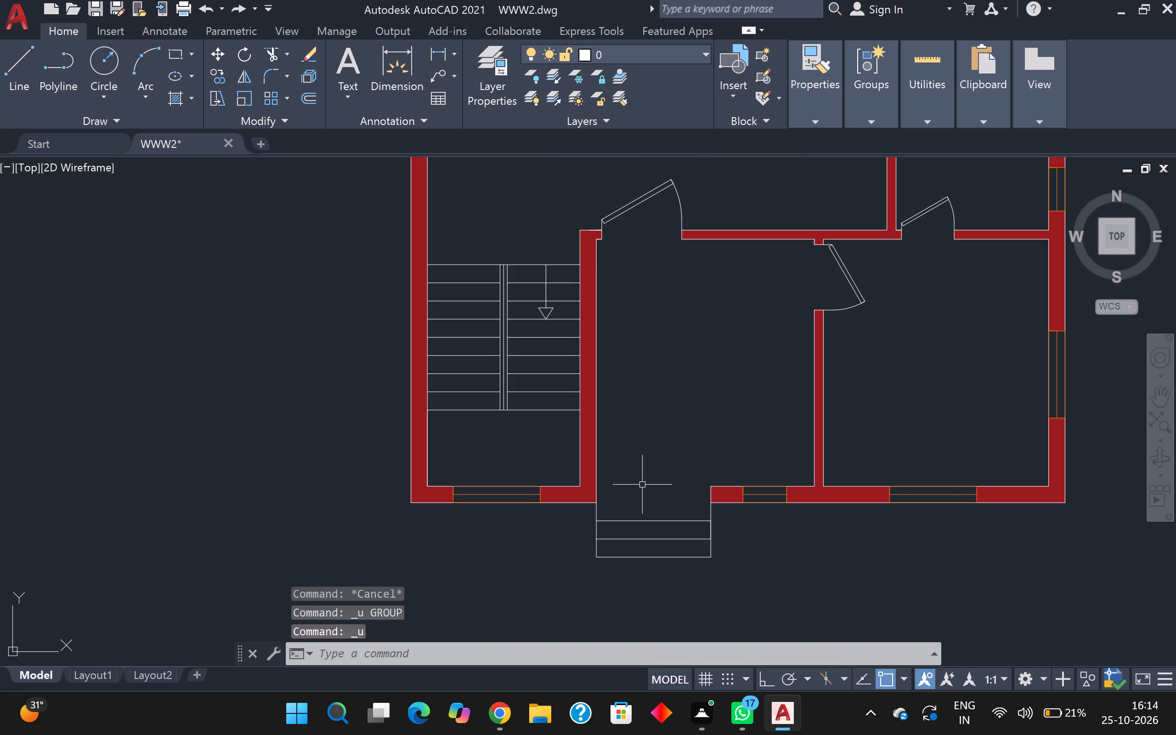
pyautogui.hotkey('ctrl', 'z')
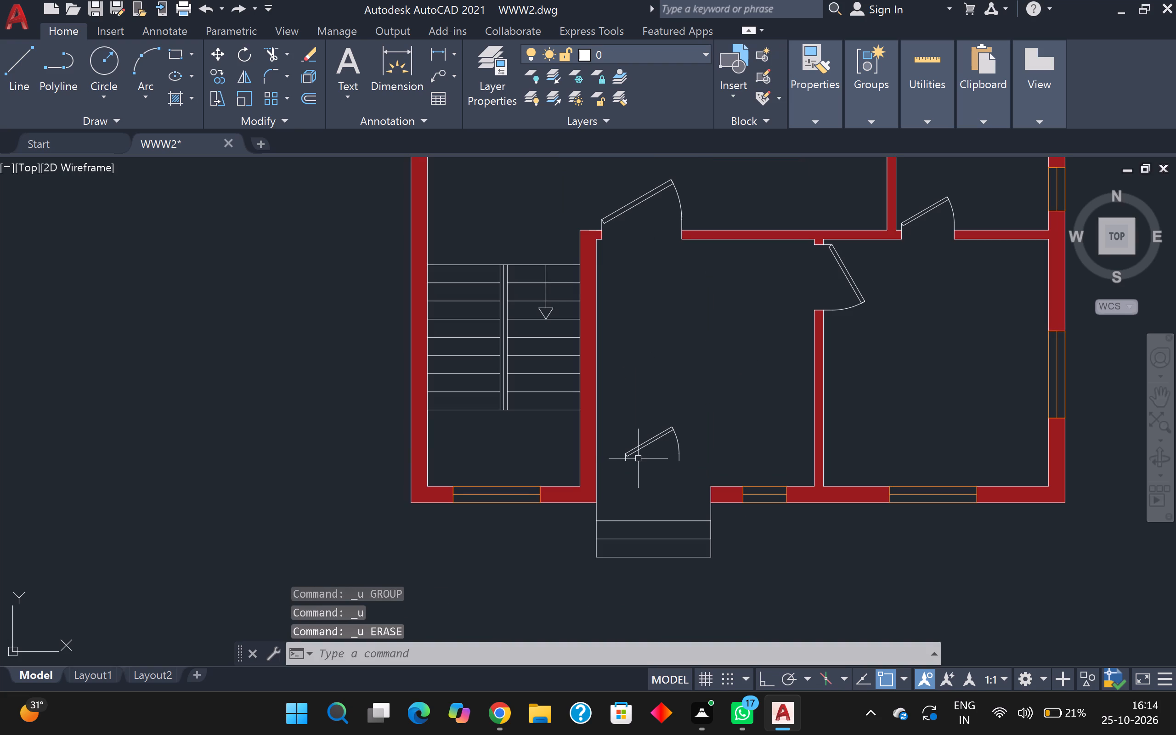
# Align the door block near the entrance steps to the entrance opening, from left to right room-side wall corner, scaling it to fit.
pyautogui.click(642, 445)
pyautogui.write('al')
pyautogui.press('Return')
pyautogui.scroll(3, 651, 427)
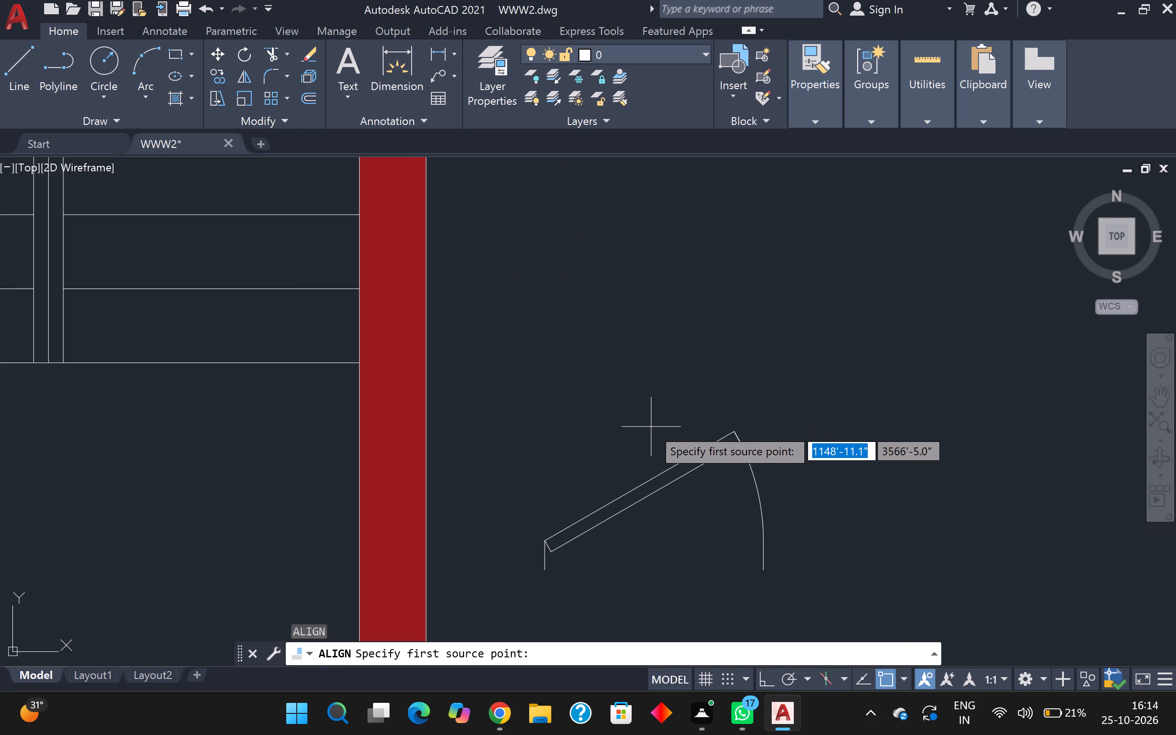
pyautogui.scroll(-2, 649, 432)
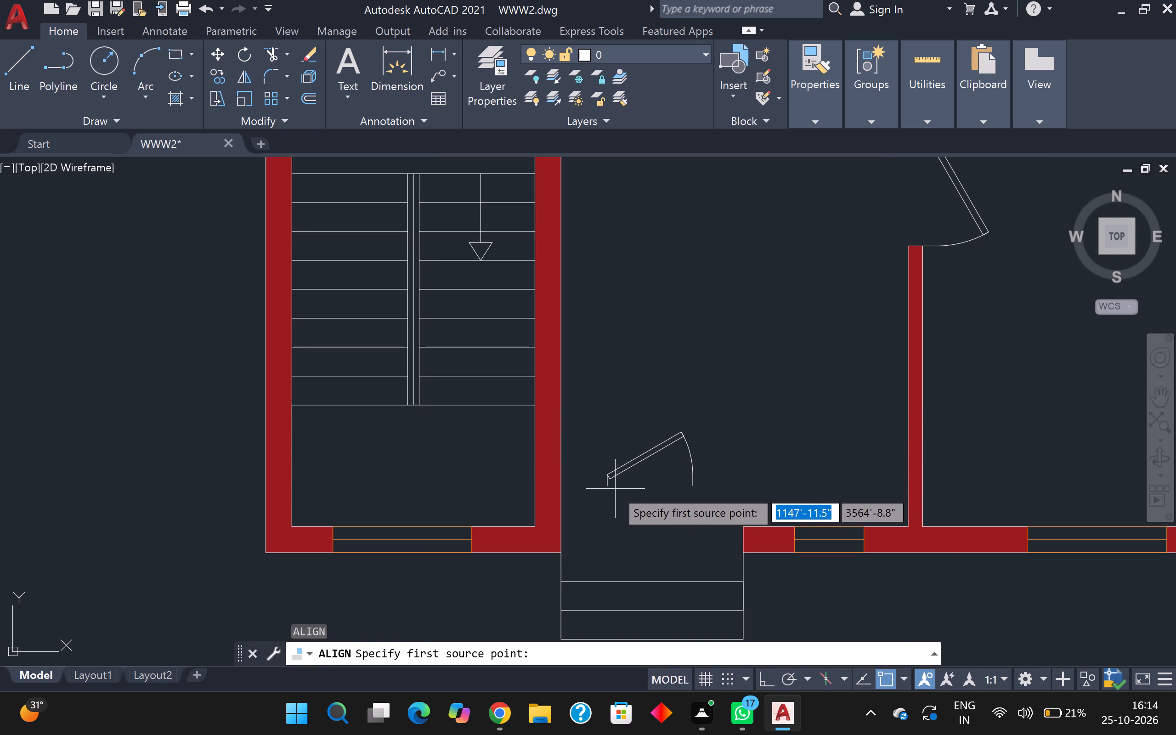
pyautogui.click(607, 488)
pyautogui.scroll(1, 573, 530)
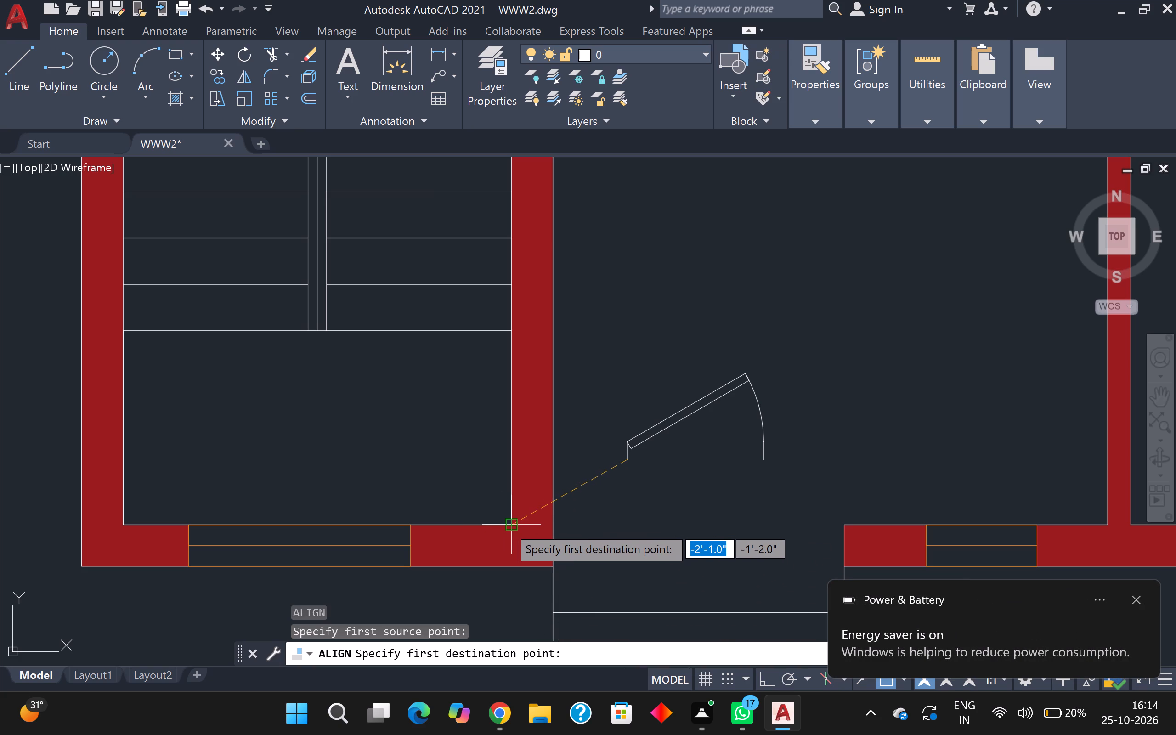
pyautogui.click(556, 523)
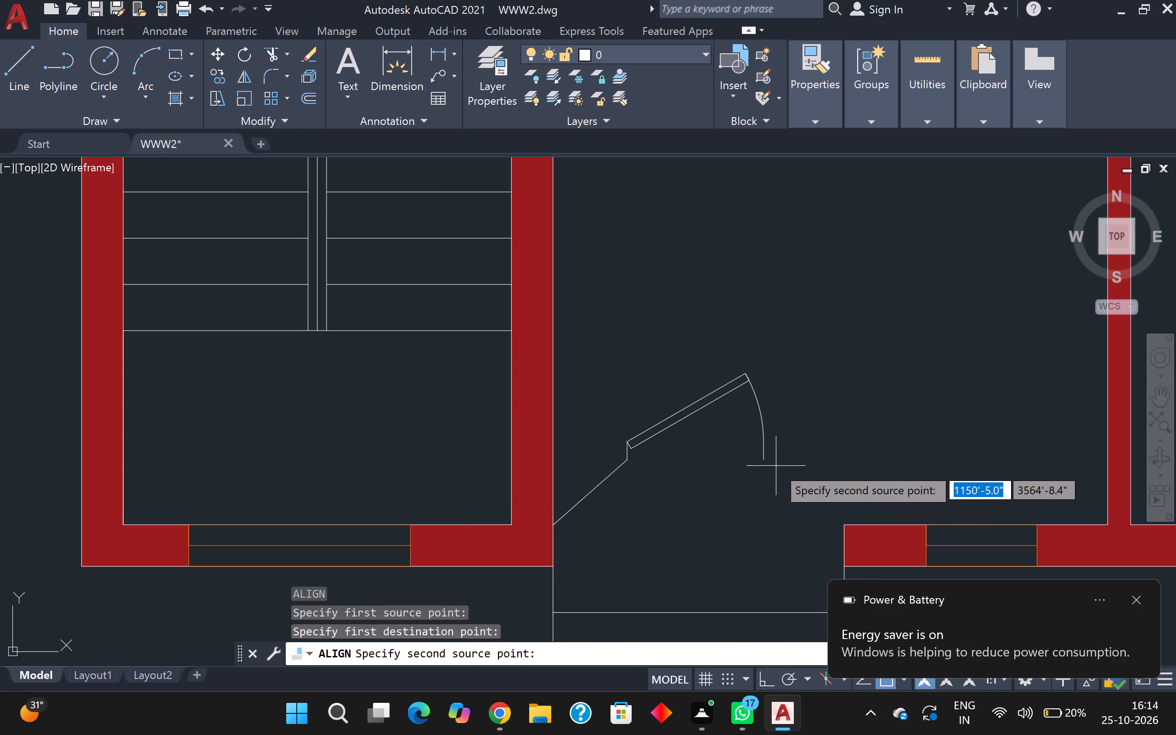
pyautogui.click(763, 460)
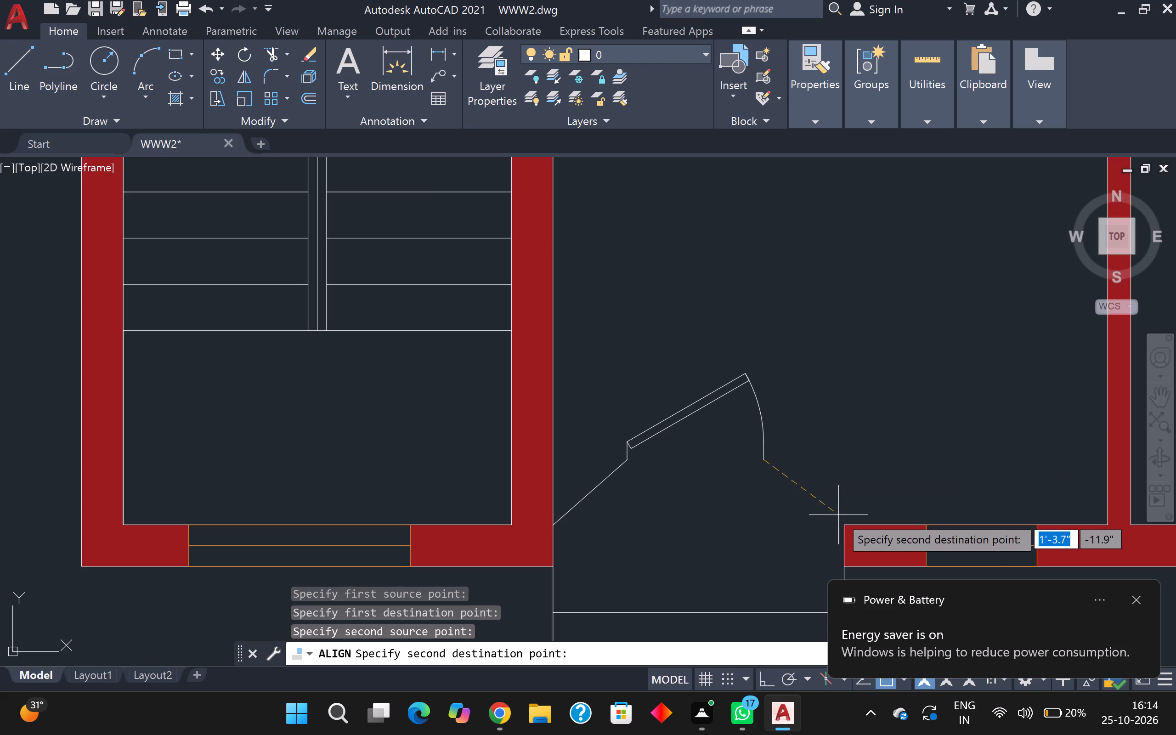
pyautogui.click(843, 520)
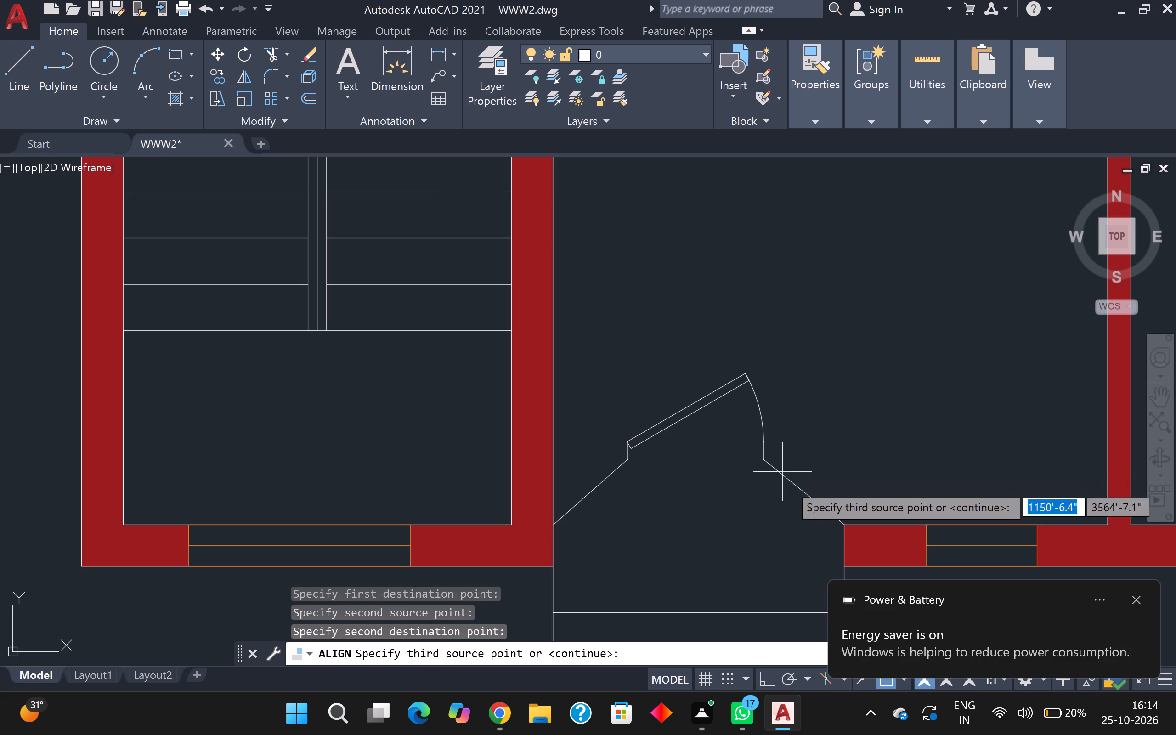
pyautogui.press('Return')
pyautogui.click(851, 551)
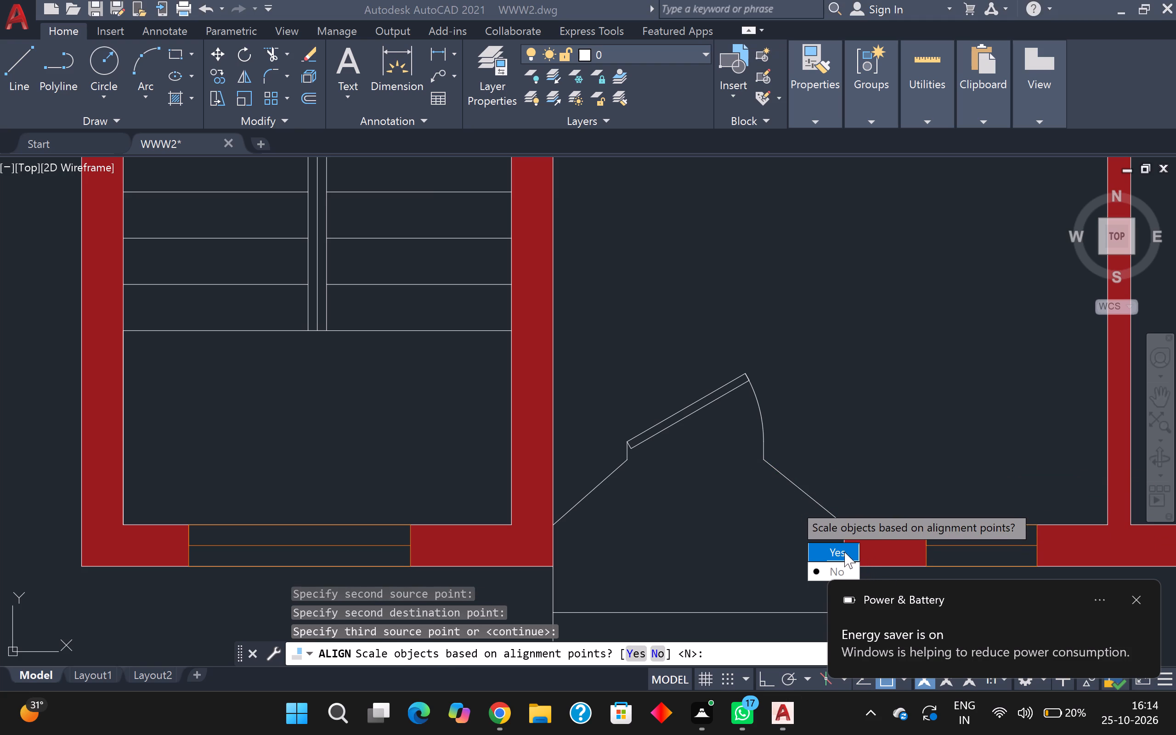
pyautogui.scroll(-4, 841, 552)
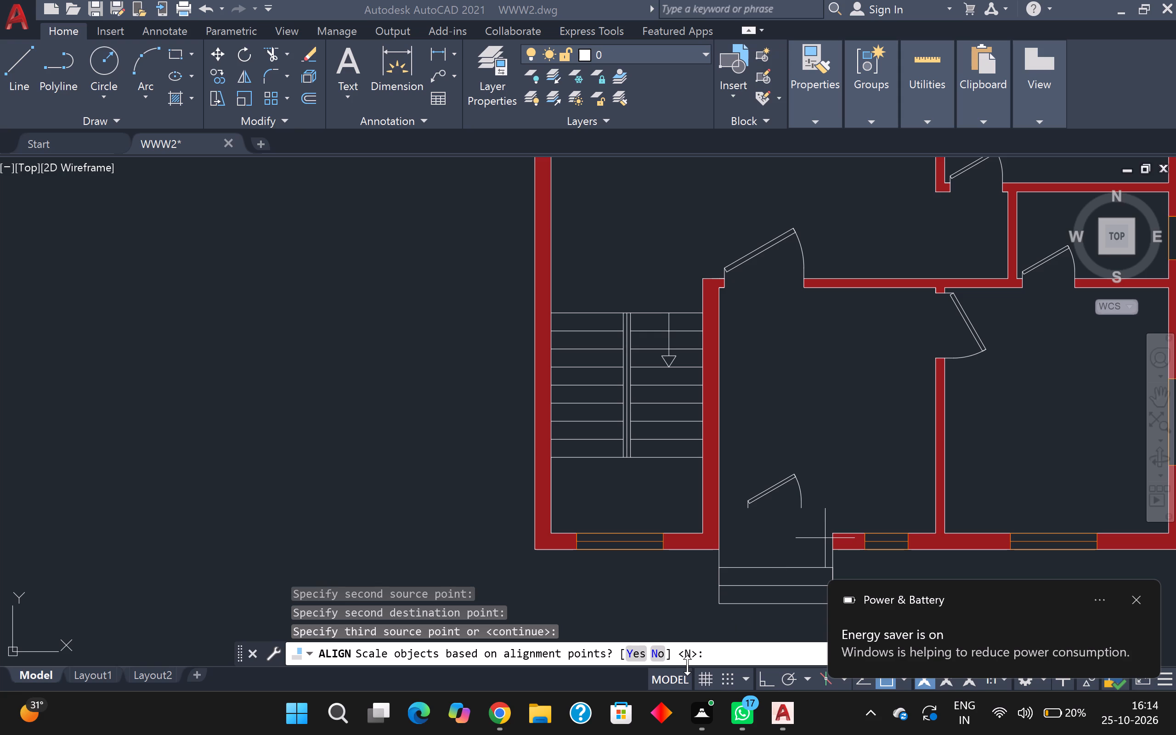
pyautogui.click(625, 652)
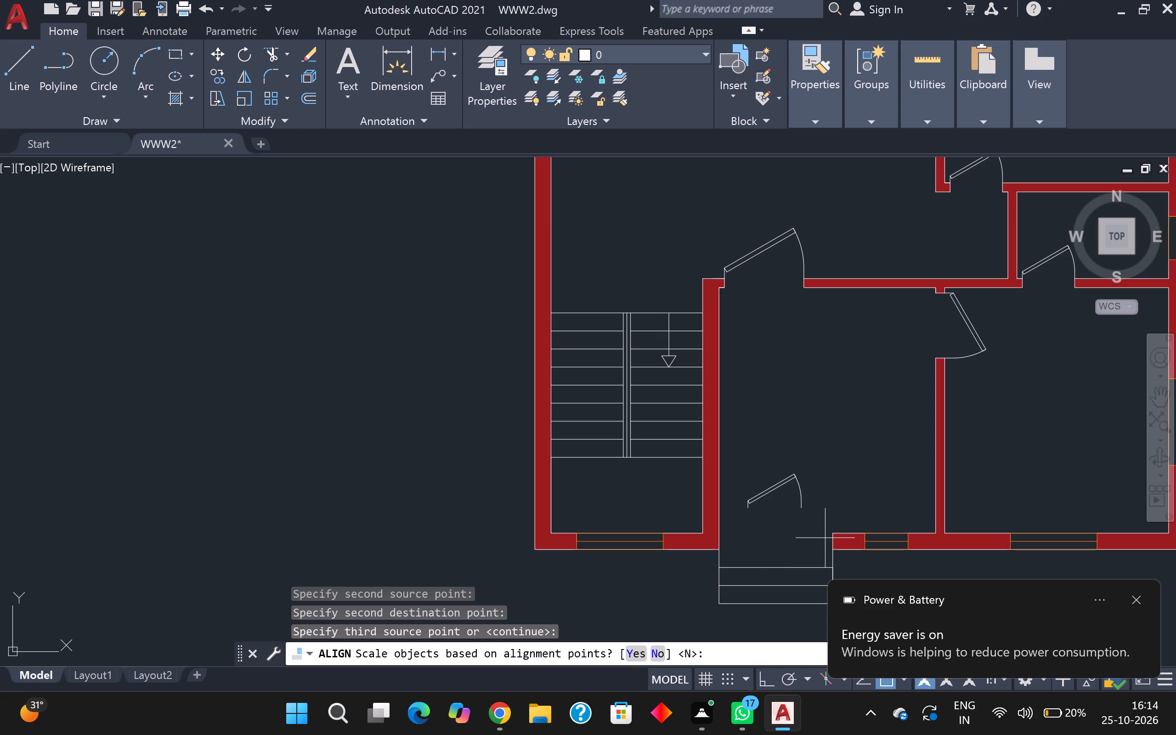
pyautogui.click(625, 655)
pyautogui.click(633, 647)
pyautogui.scroll(-2, 635, 636)
pyautogui.scroll(-3, 736, 413)
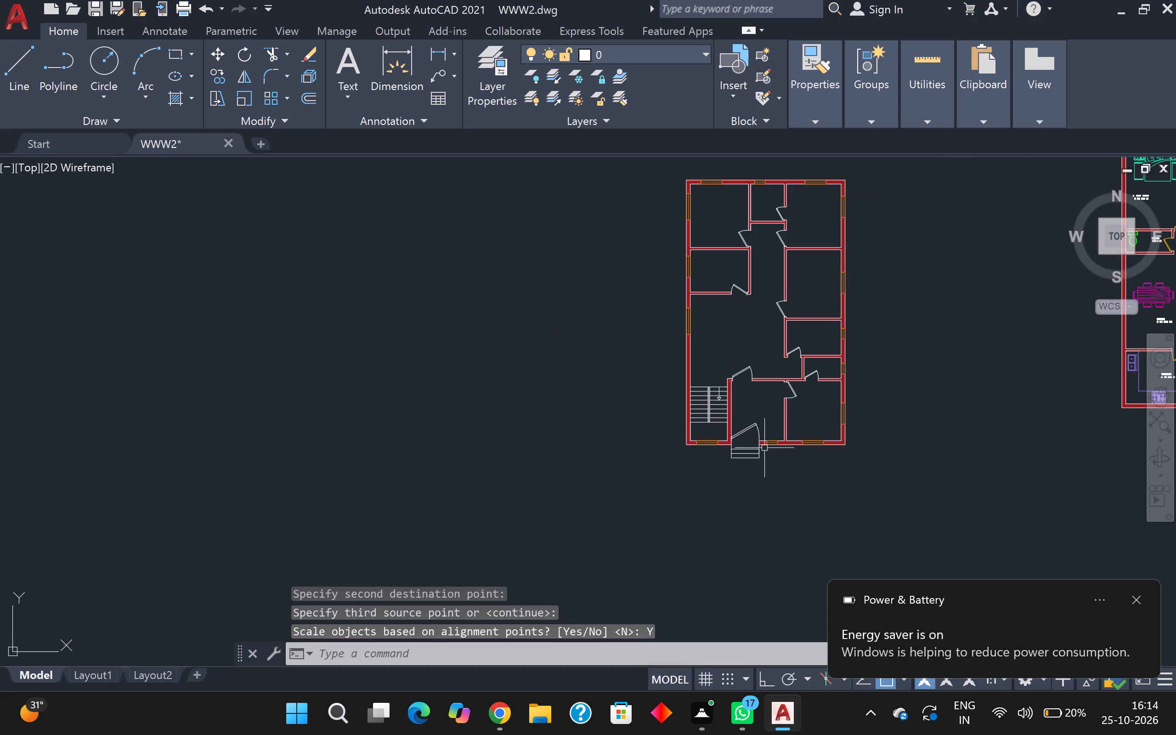
# Move all ten door blocks of the new plan to the doors layer, accepting colour 40 for that layer.
pyautogui.scroll(1, 773, 455)
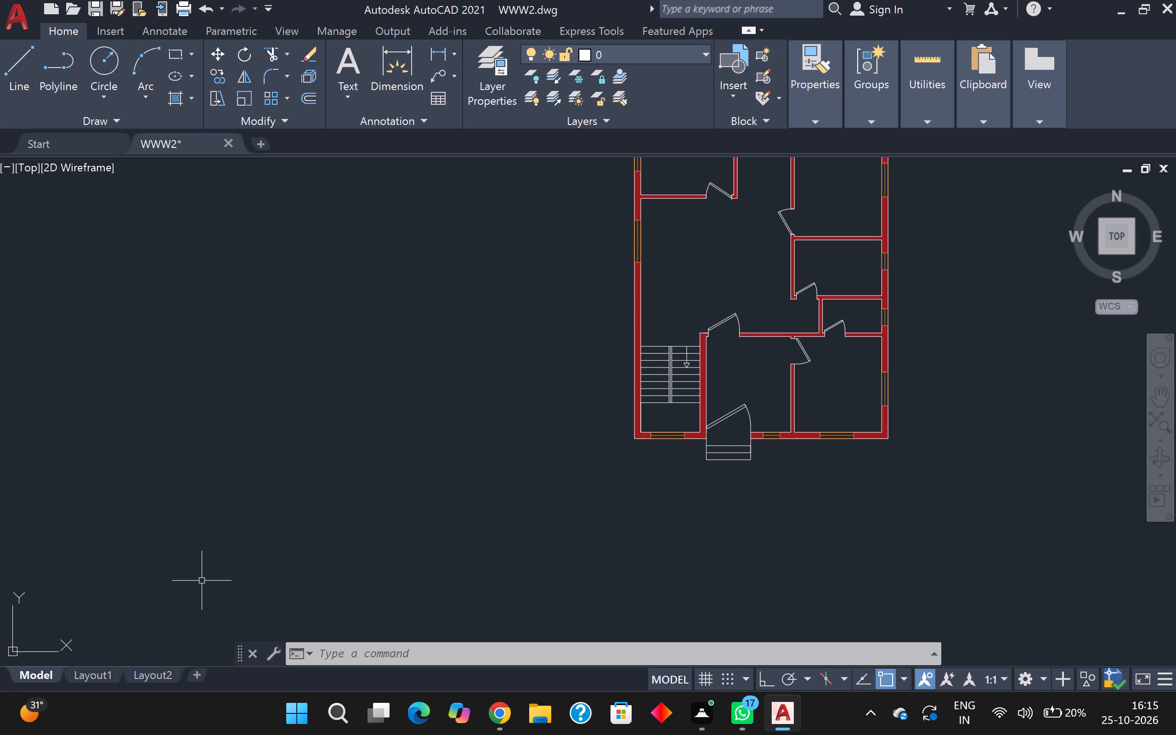
pyautogui.click(724, 420)
pyautogui.click(715, 322)
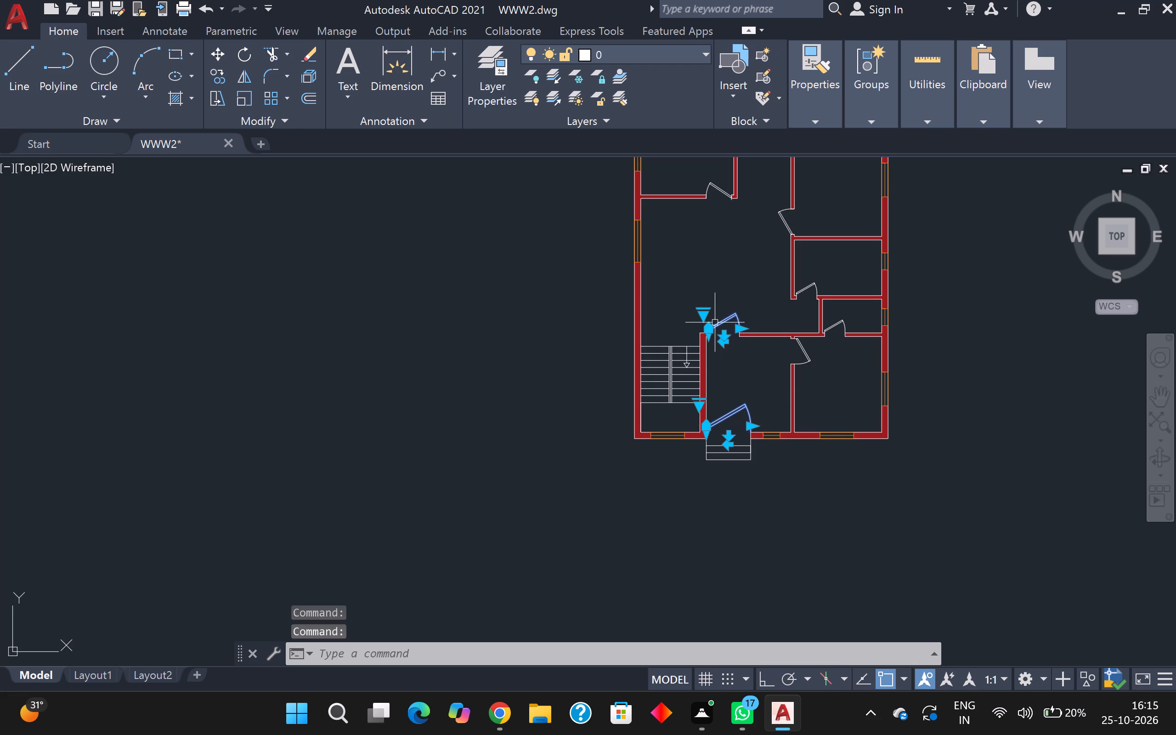
pyautogui.click(803, 352)
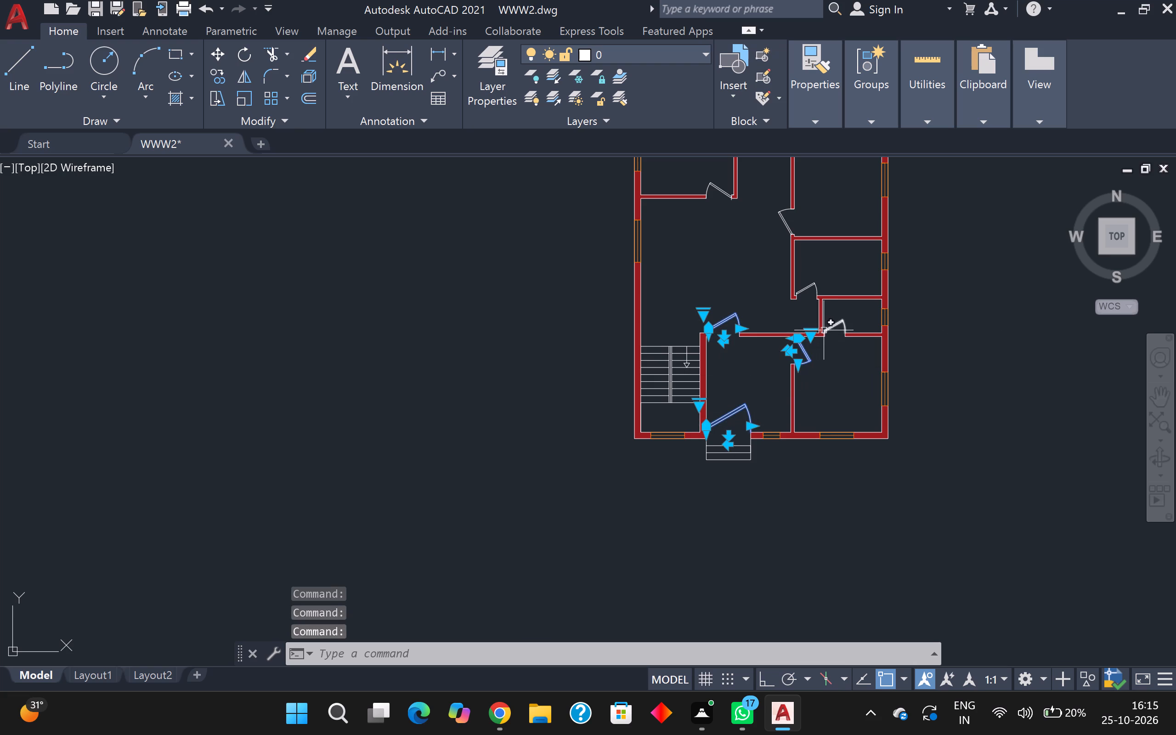
pyautogui.moveTo(824, 330); pyautogui.dragTo(833, 334)
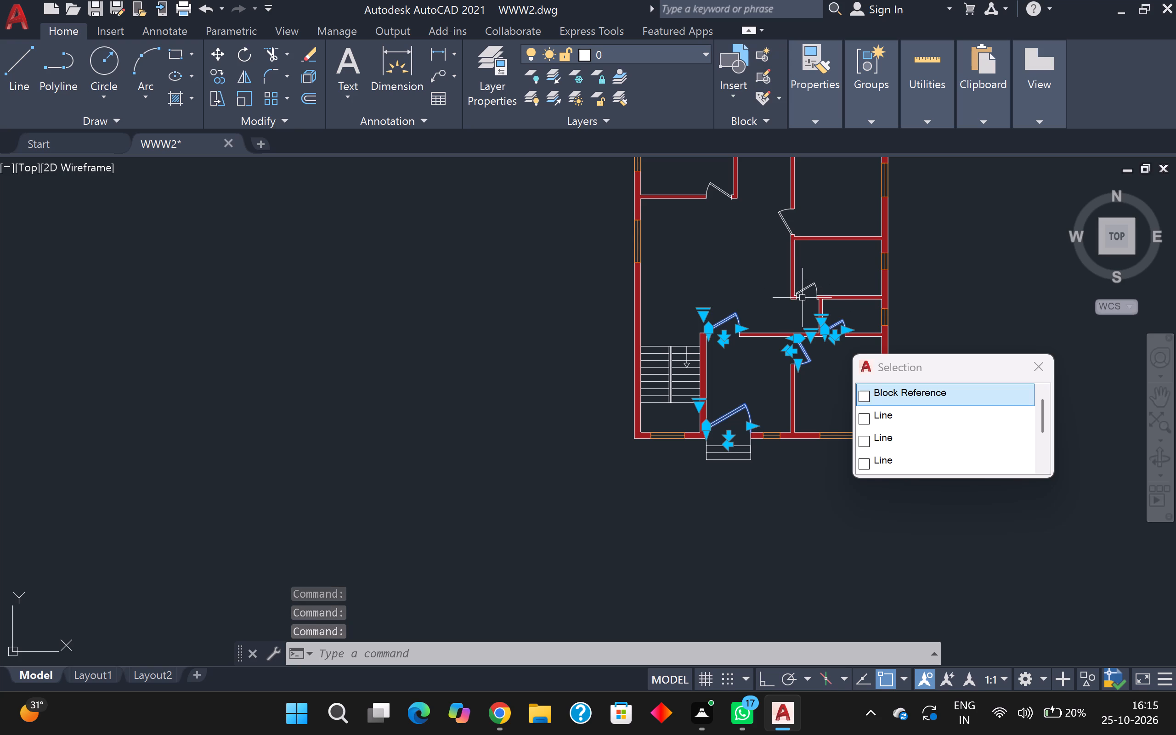
pyautogui.click(801, 294)
pyautogui.click(788, 228)
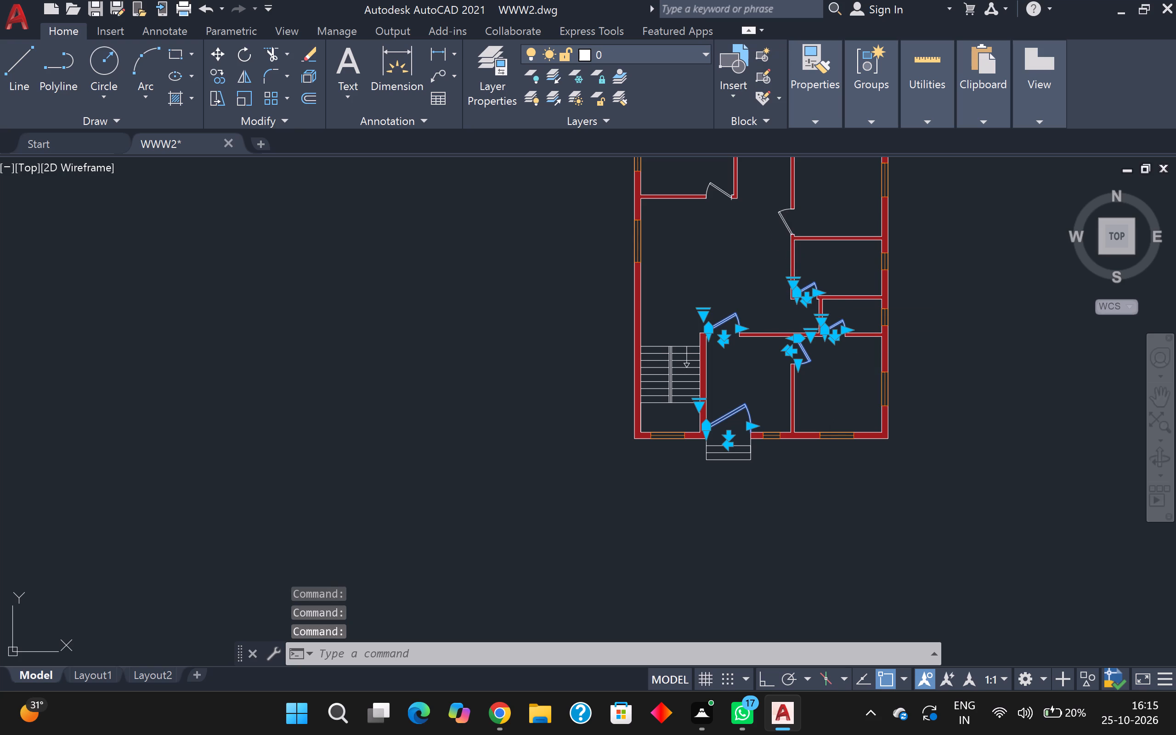
pyautogui.click(712, 189)
pyautogui.scroll(-3, 712, 189)
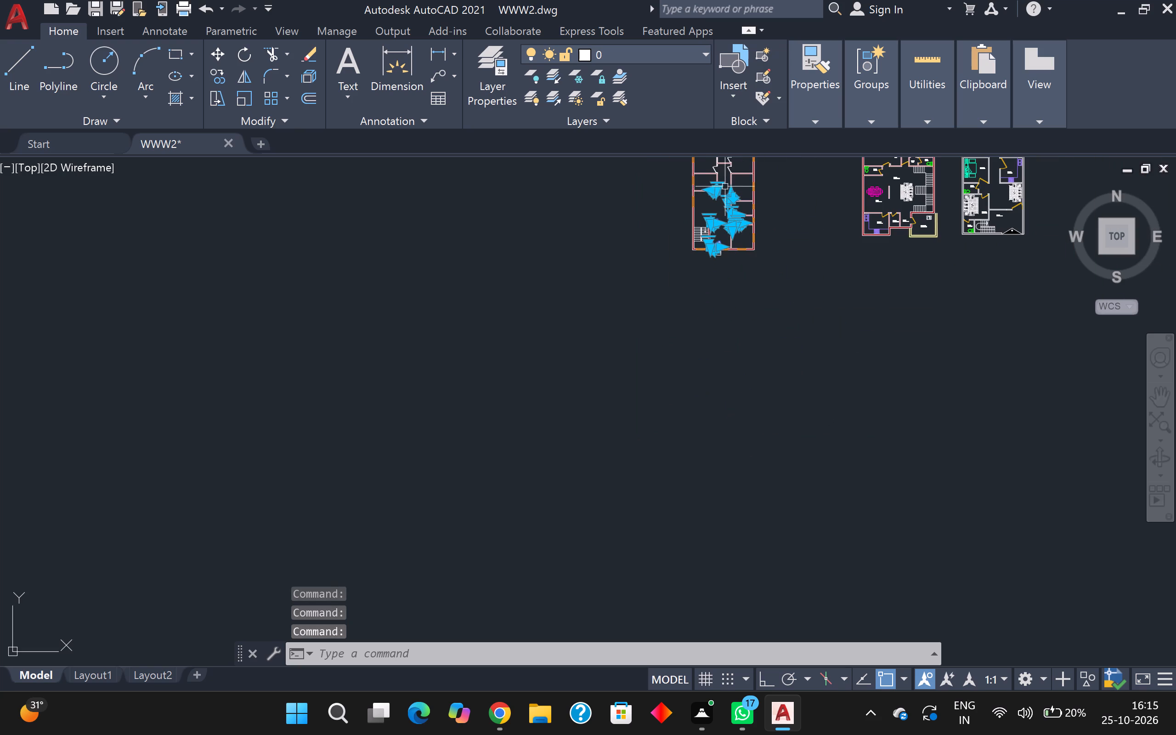
pyautogui.moveTo(727, 182); pyautogui.dragTo(717, 303, button='middle')
pyautogui.scroll(2, 702, 261)
pyautogui.scroll(2, 718, 301)
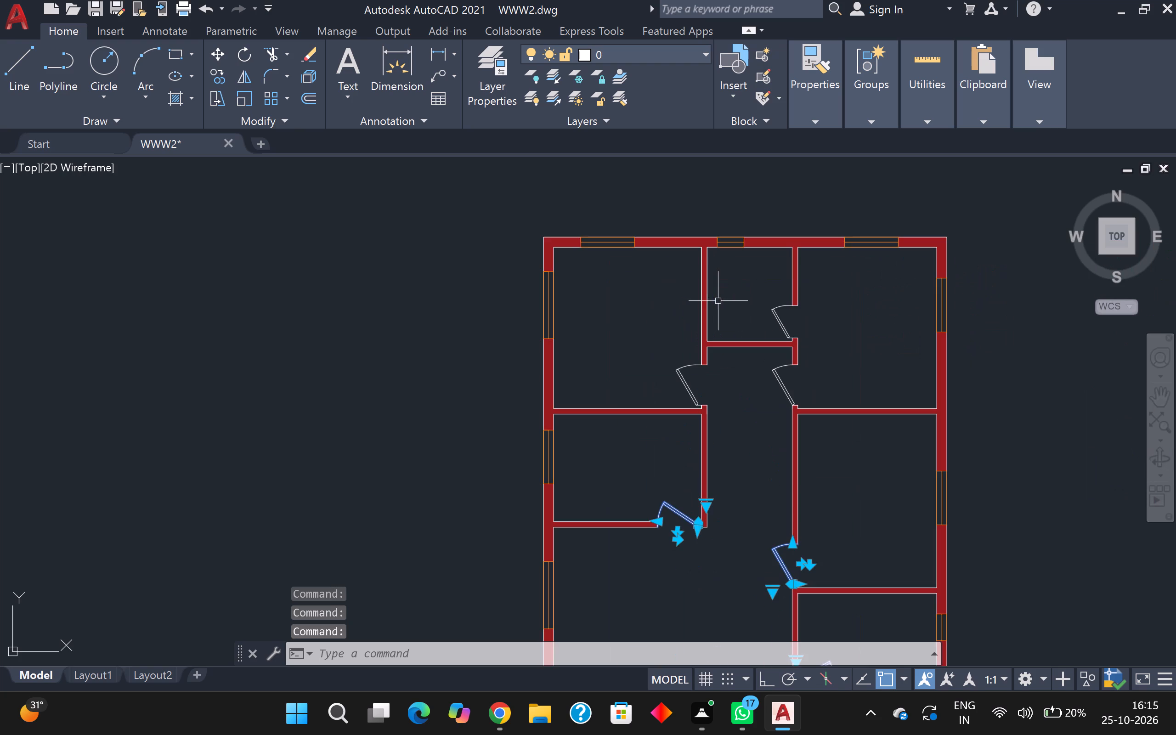
pyautogui.scroll(3, 786, 294)
pyautogui.click(777, 438)
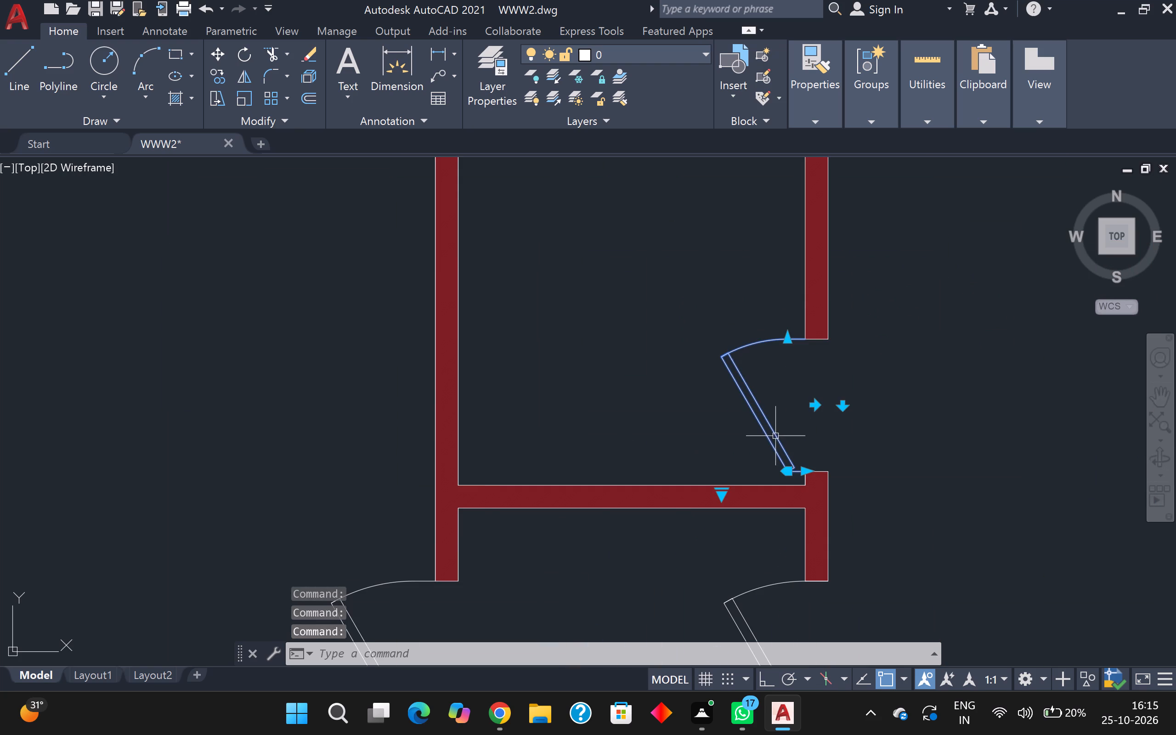
pyautogui.scroll(-2, 650, 353)
pyautogui.click(541, 474)
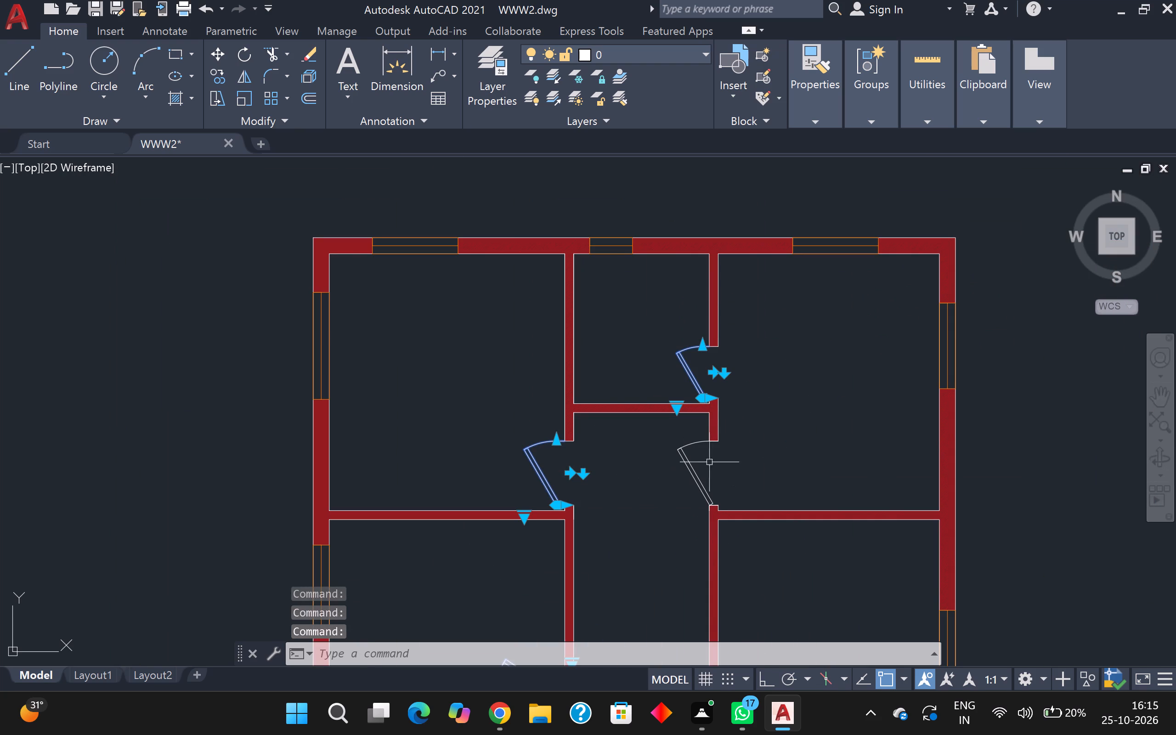
pyautogui.click(691, 476)
pyautogui.scroll(-3, 691, 476)
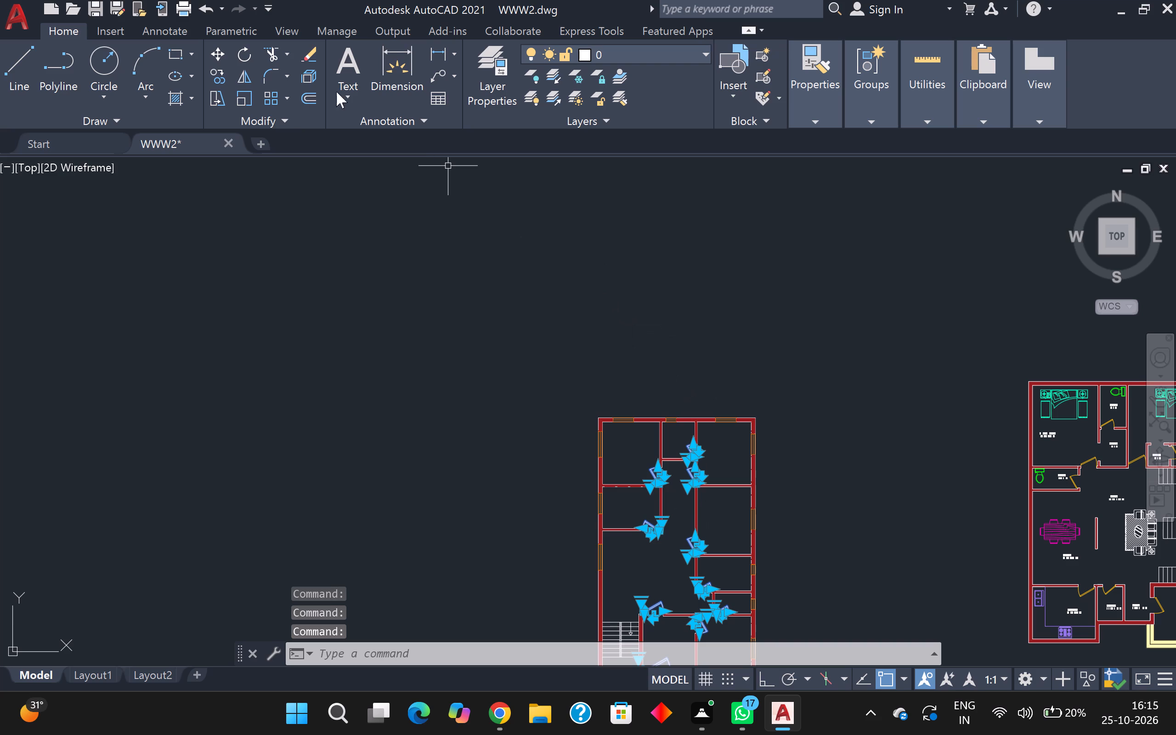
pyautogui.click(688, 56)
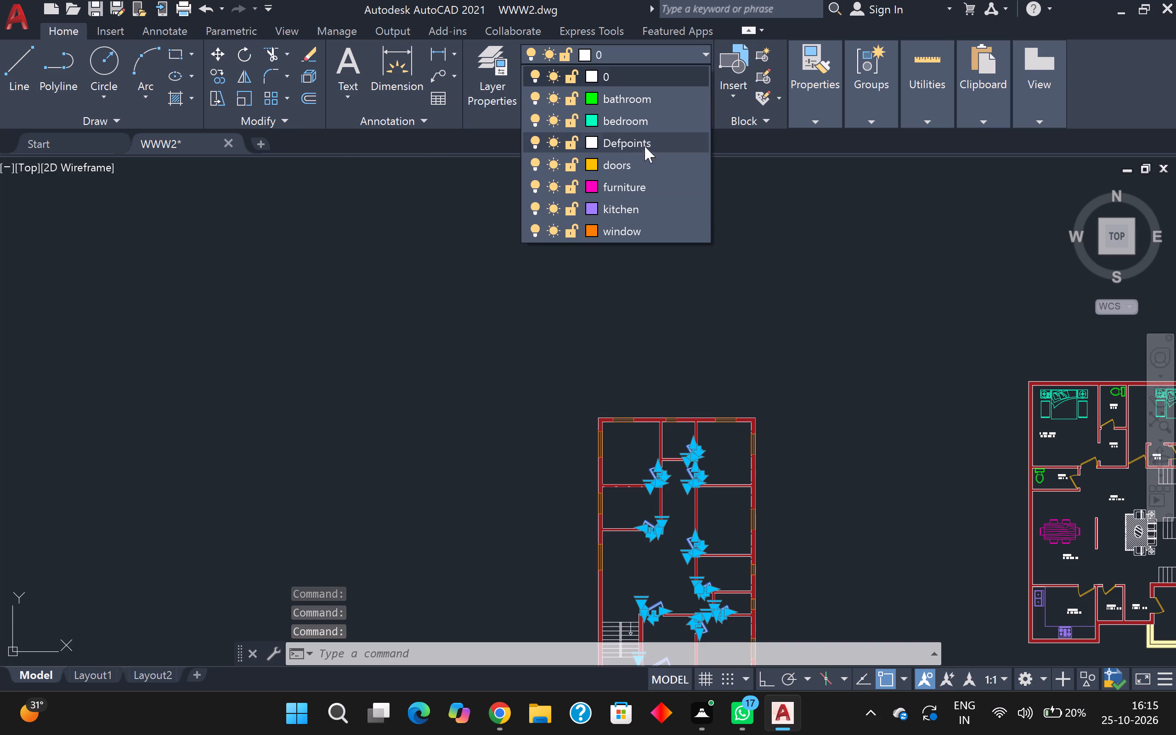
pyautogui.click(598, 164)
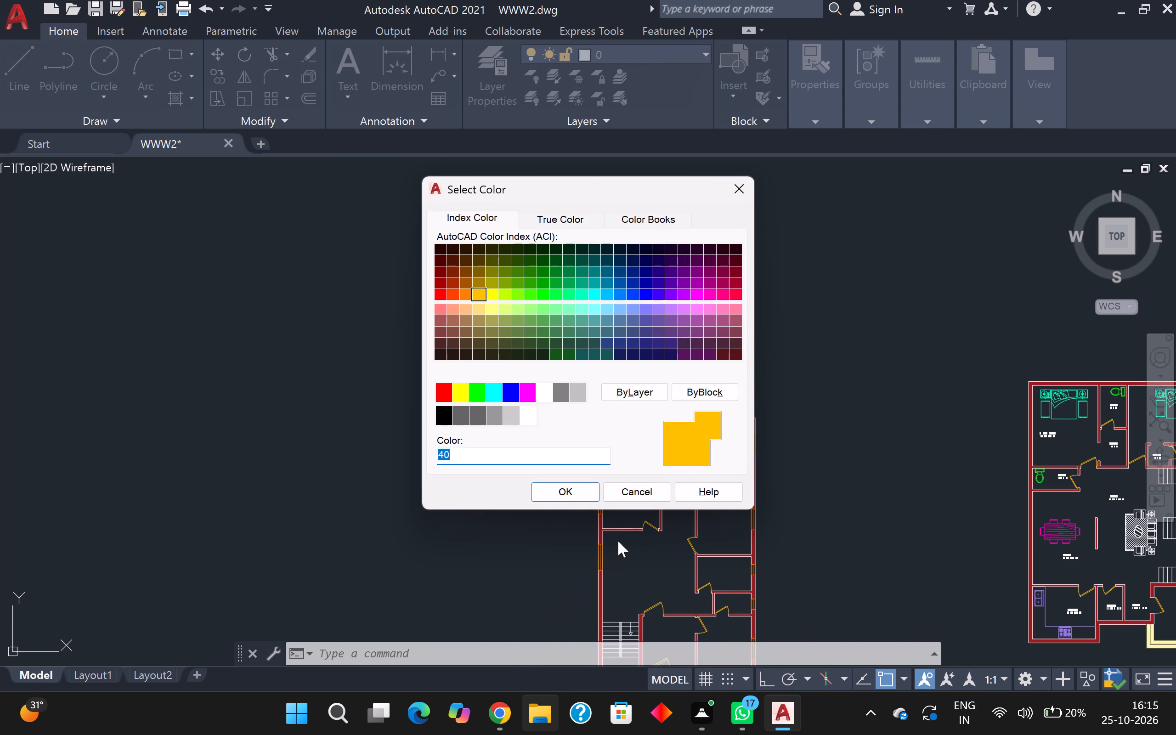
pyautogui.click(560, 489)
pyautogui.press('Escape')
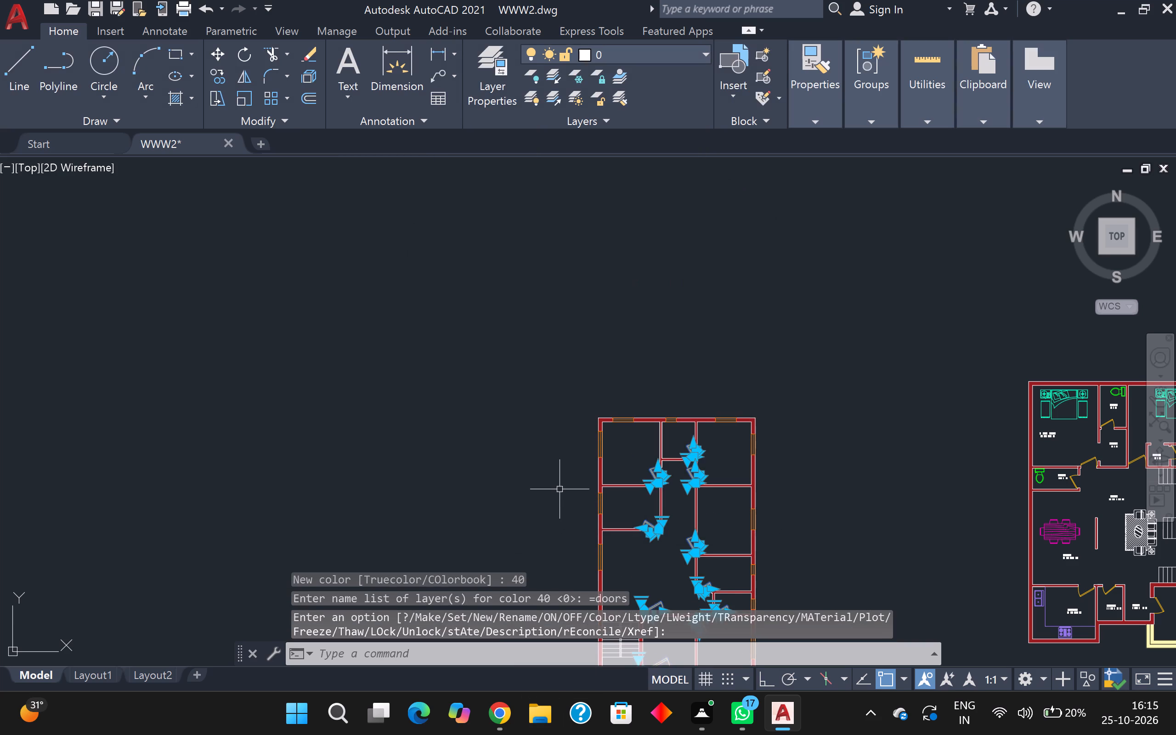
# Flip the top-right room's door block across its opening so that it swings into the room instead of the passage.
pyautogui.scroll(-2, 562, 487)
pyautogui.scroll(3, 604, 479)
pyautogui.scroll(2, 657, 502)
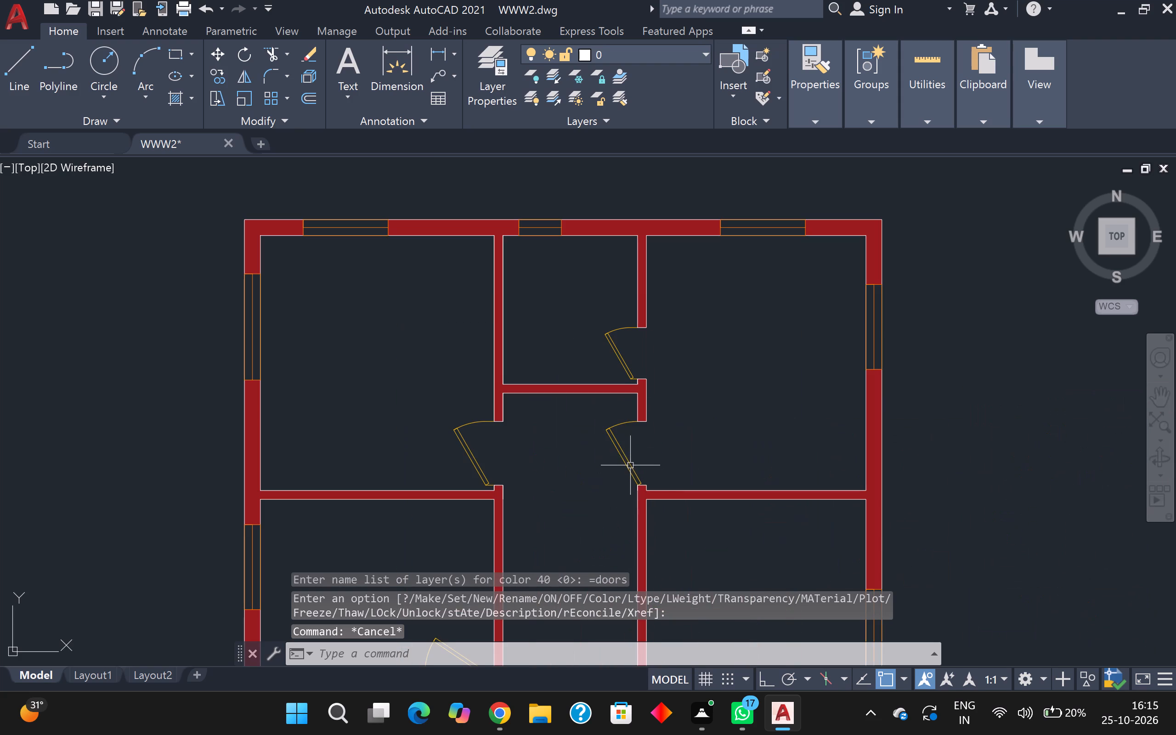
pyautogui.click(621, 454)
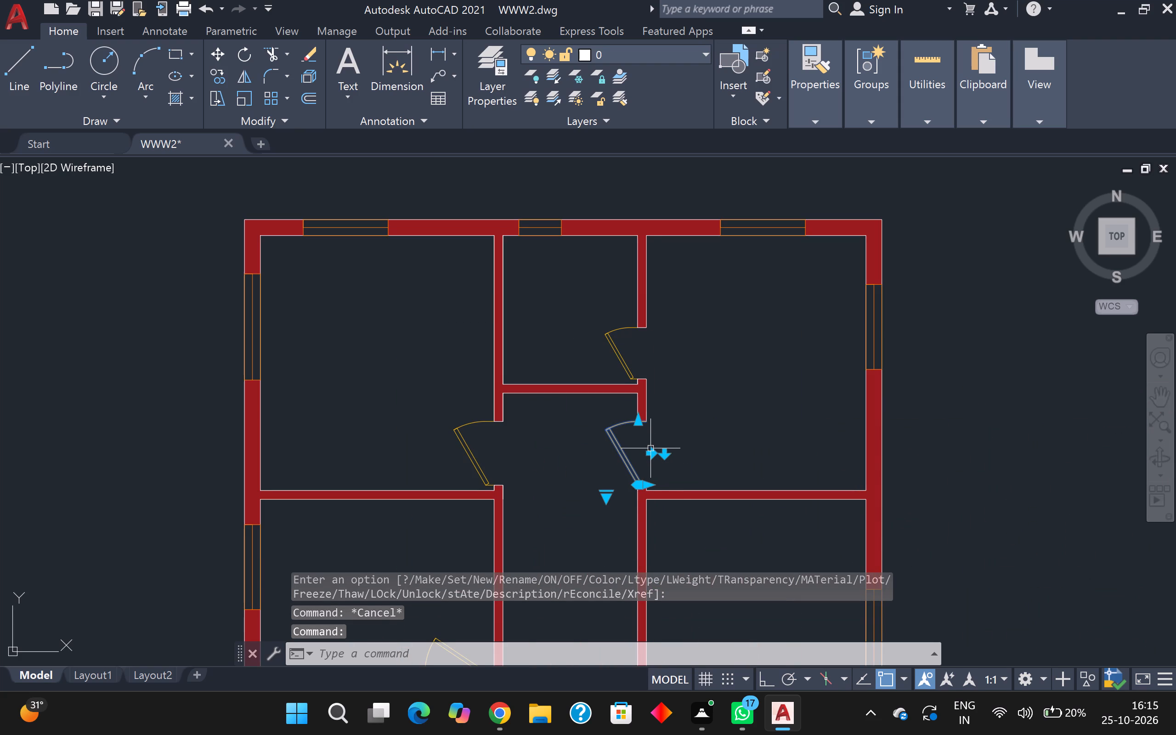
pyautogui.click(650, 452)
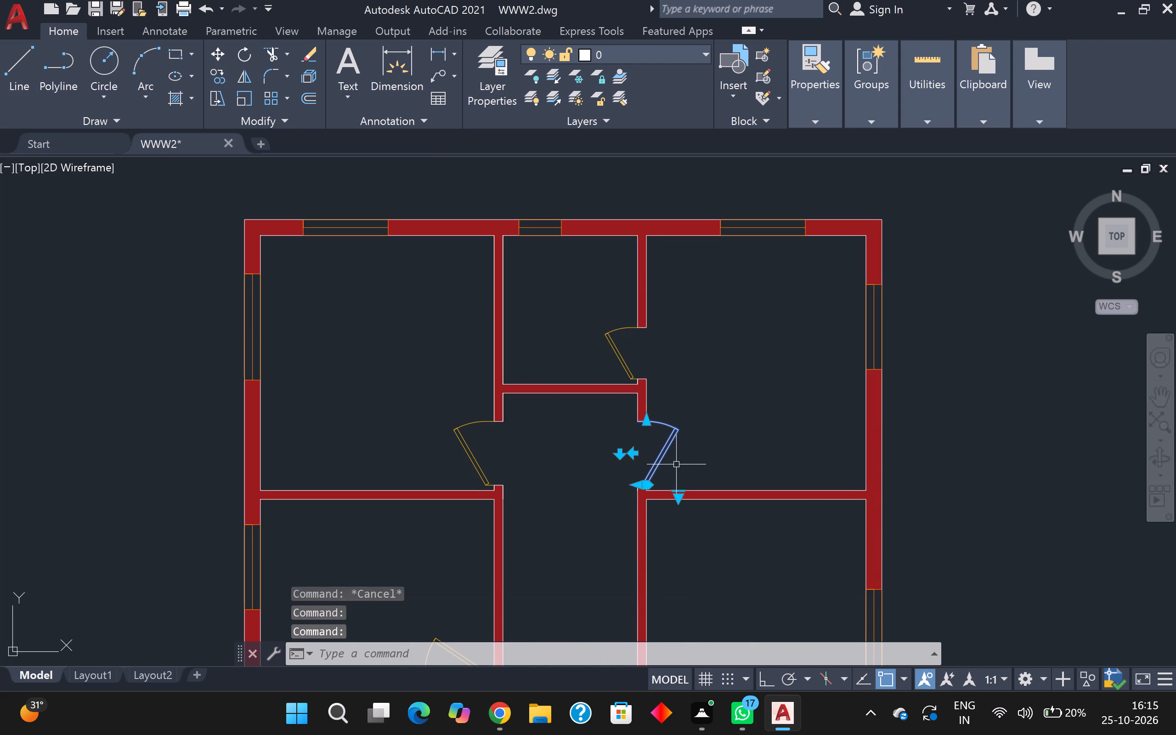
pyautogui.press('Escape')
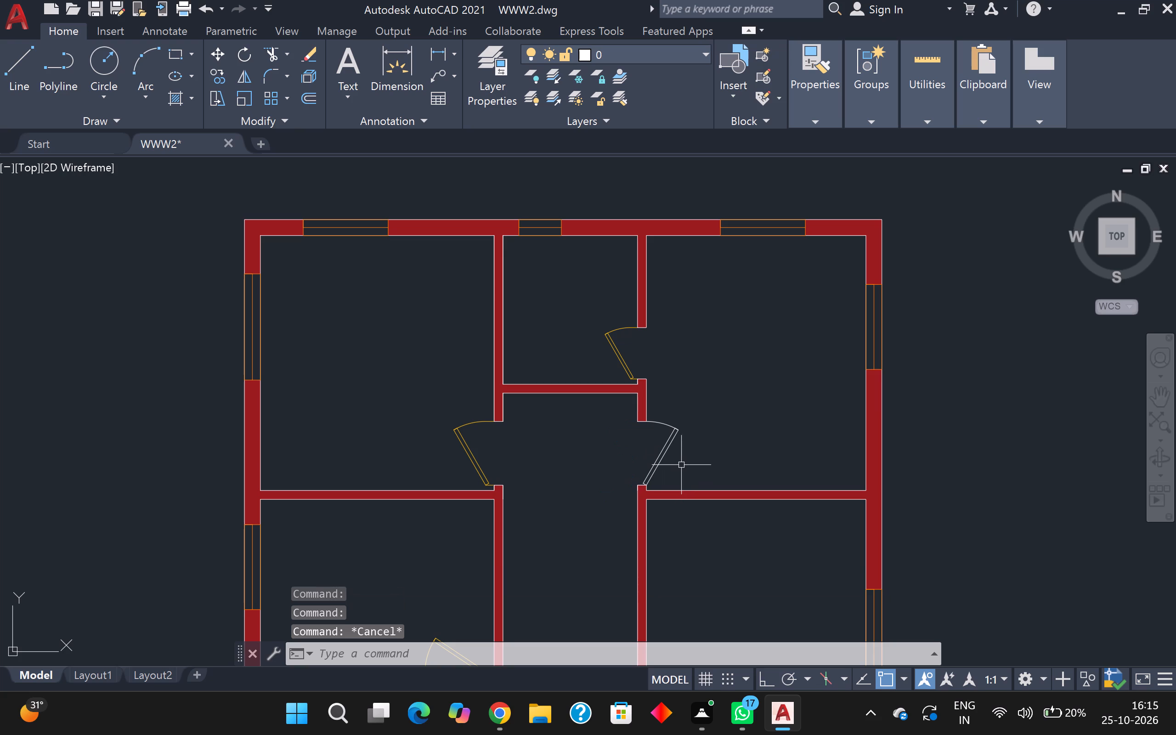
# Move the flipped door block of the top-right room from layer 0 to the doors layer.
pyautogui.click(674, 442)
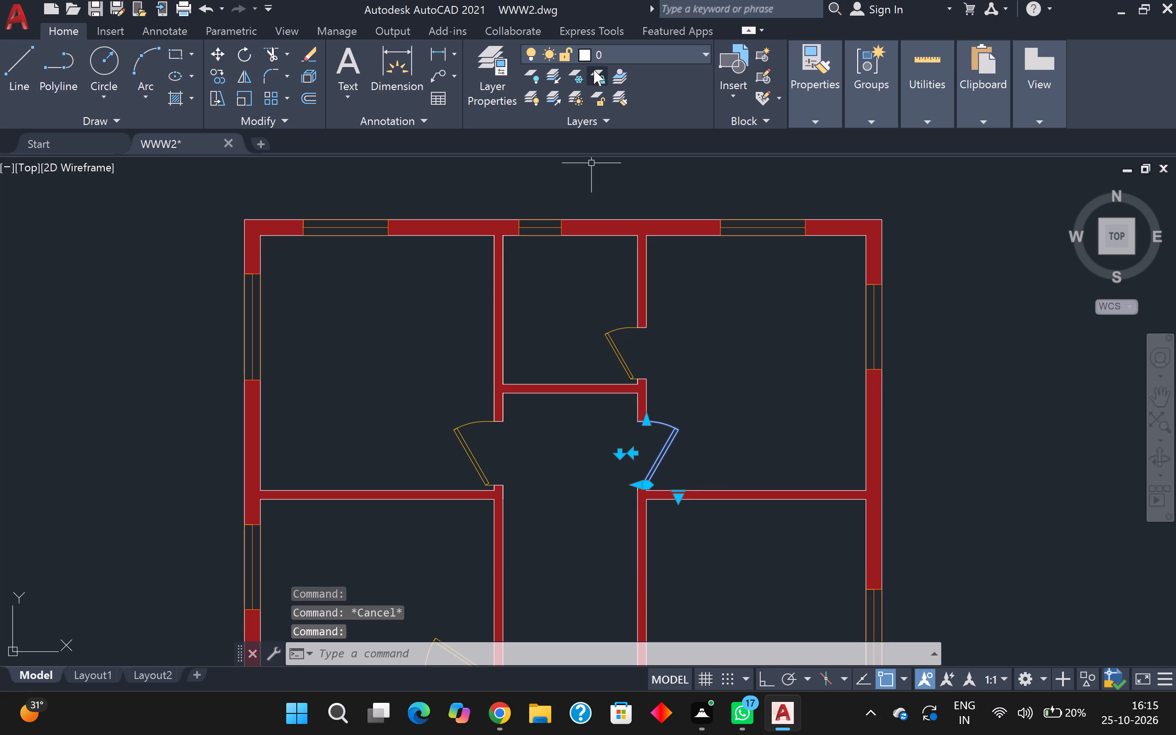
pyautogui.click(622, 59)
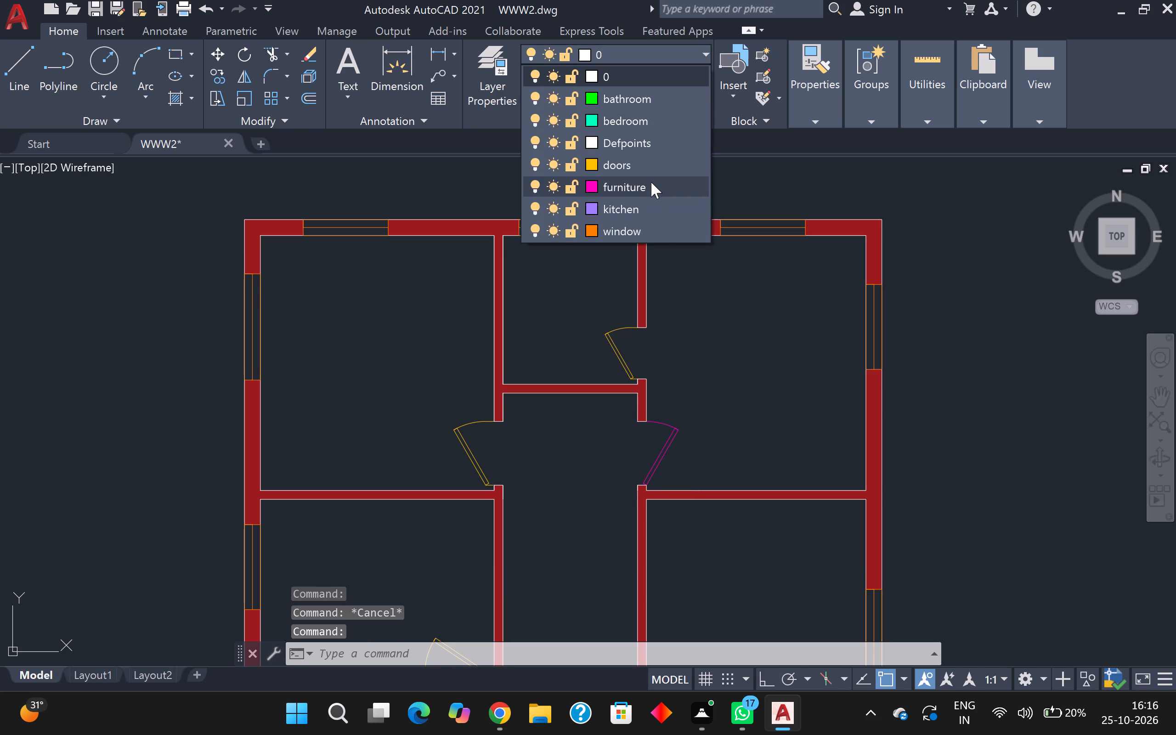
pyautogui.click(639, 165)
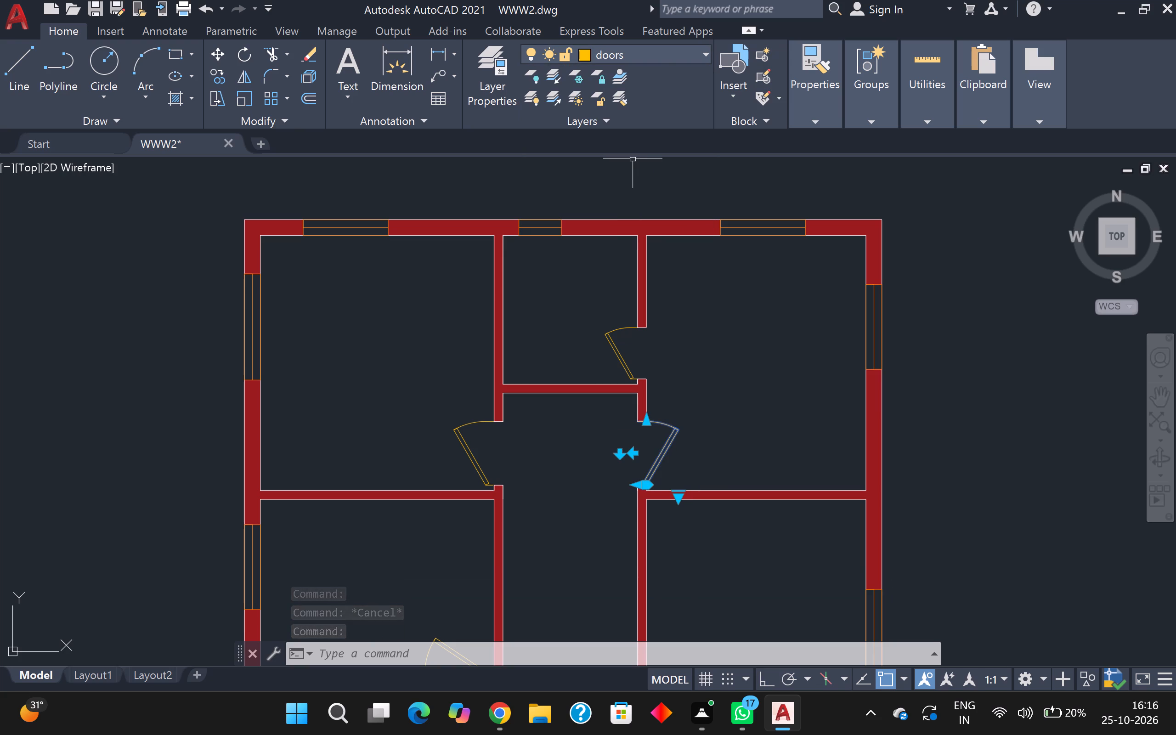
pyautogui.press('Escape')
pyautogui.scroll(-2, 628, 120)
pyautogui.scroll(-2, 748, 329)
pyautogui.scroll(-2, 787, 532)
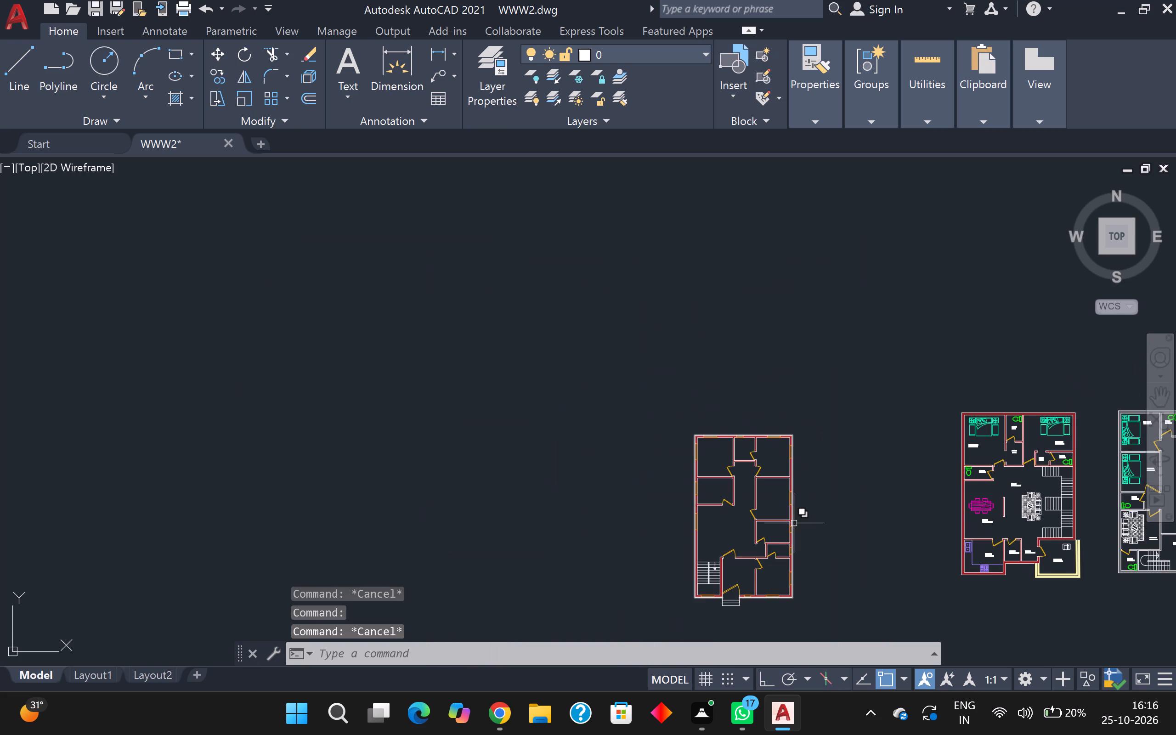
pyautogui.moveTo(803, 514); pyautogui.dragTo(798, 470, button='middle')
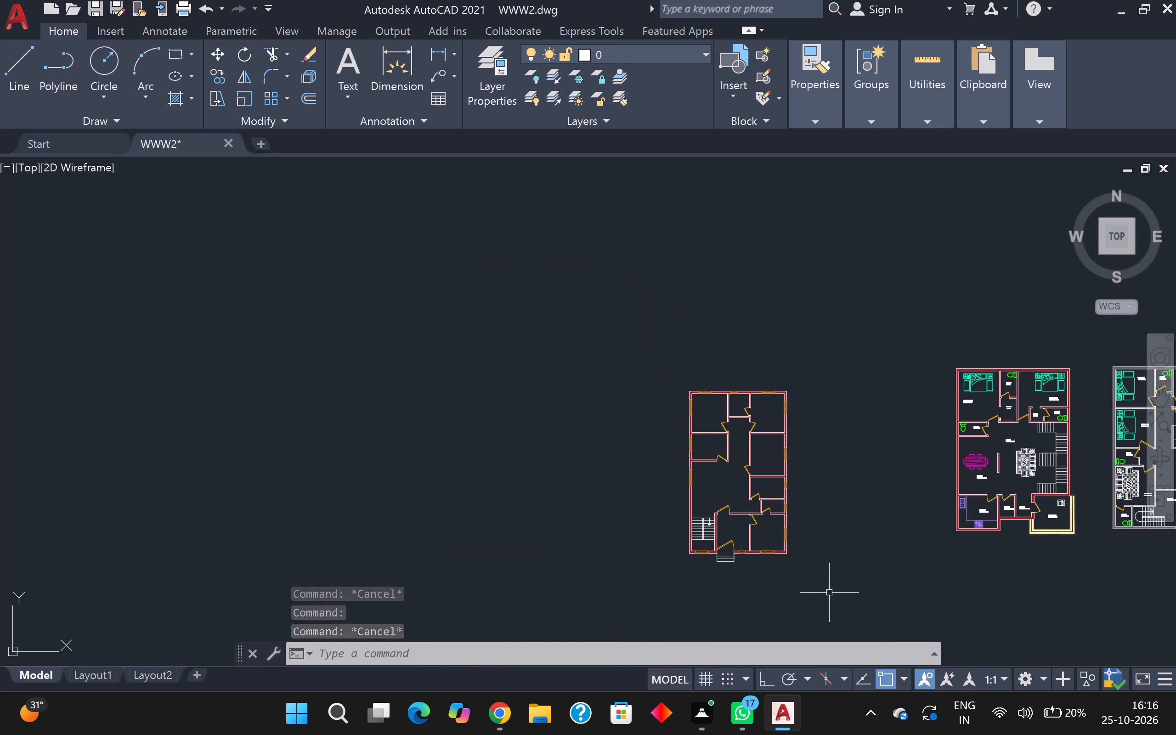
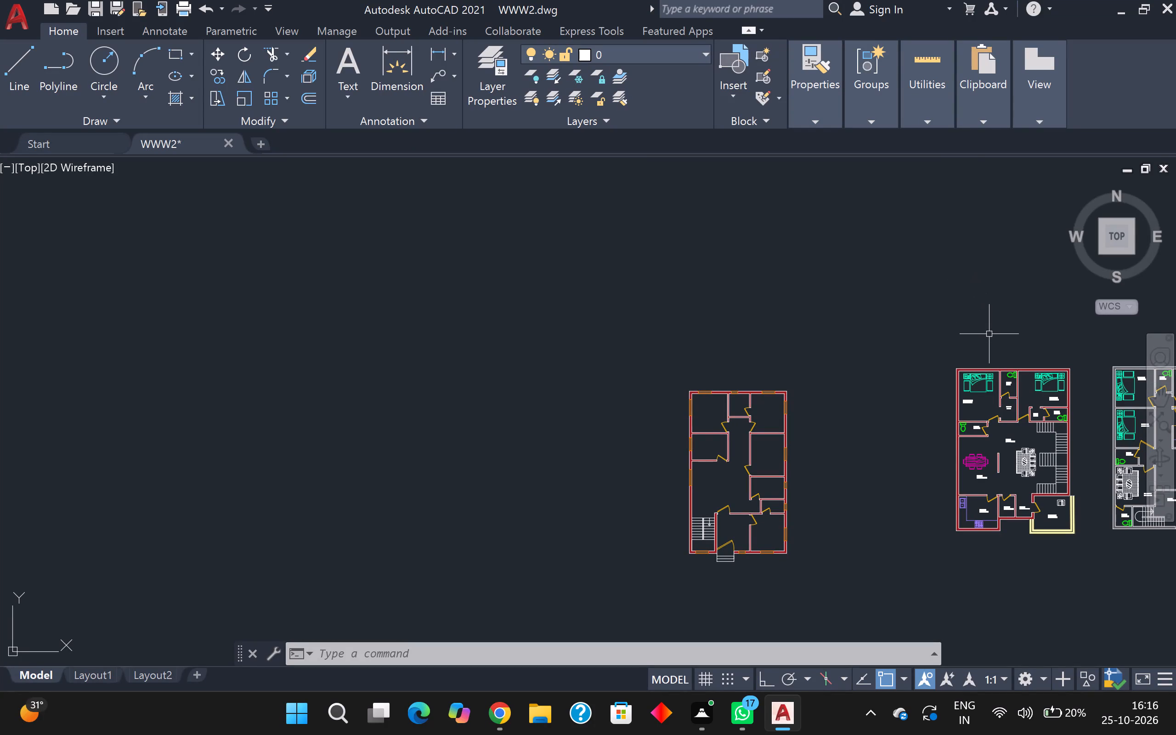
# Examine the unfurnished floor plan and compare it with the neighbouring furnished plan.
pyautogui.scroll(-1, 874, 458)
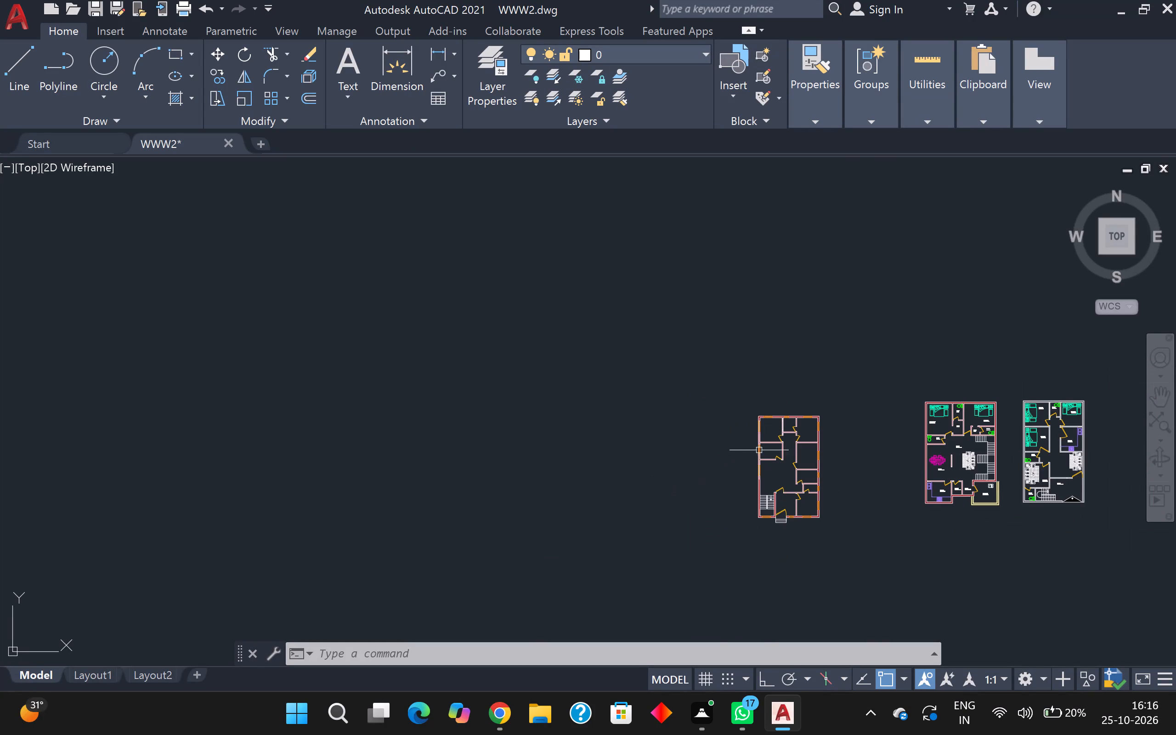
pyautogui.scroll(5, 782, 434)
pyautogui.scroll(-5, 779, 431)
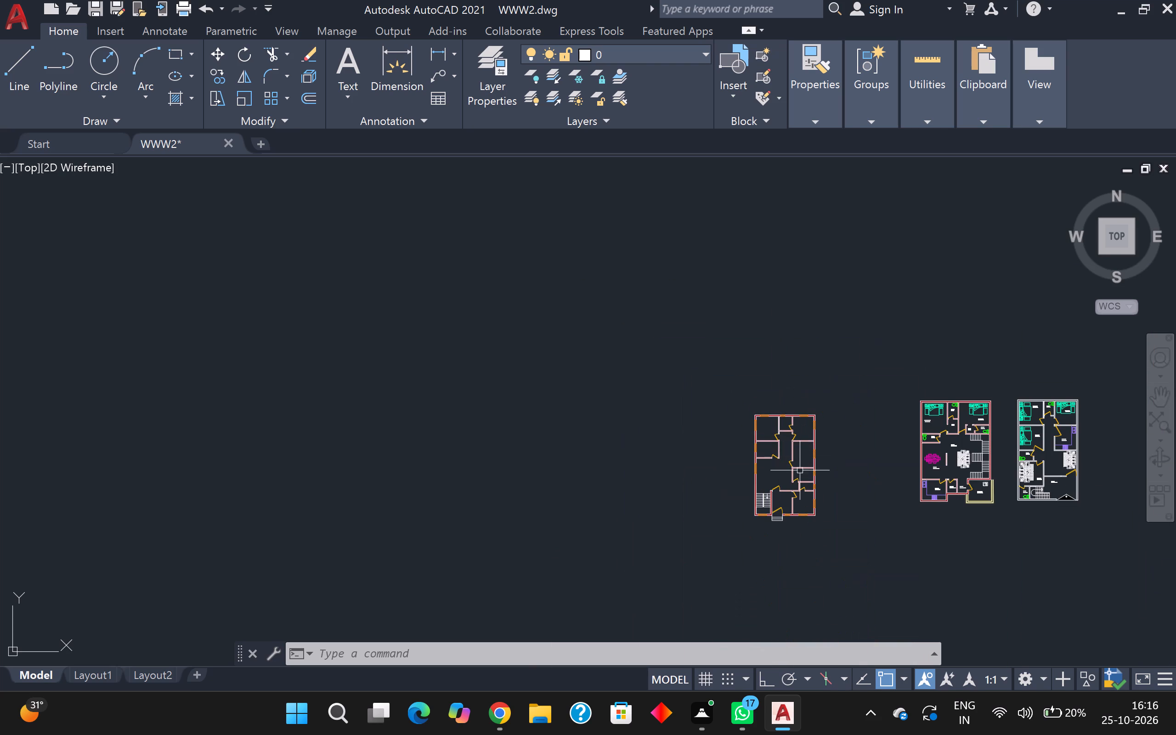
pyautogui.scroll(3, 780, 481)
pyautogui.moveTo(777, 478); pyautogui.dragTo(427, 455, button='middle')
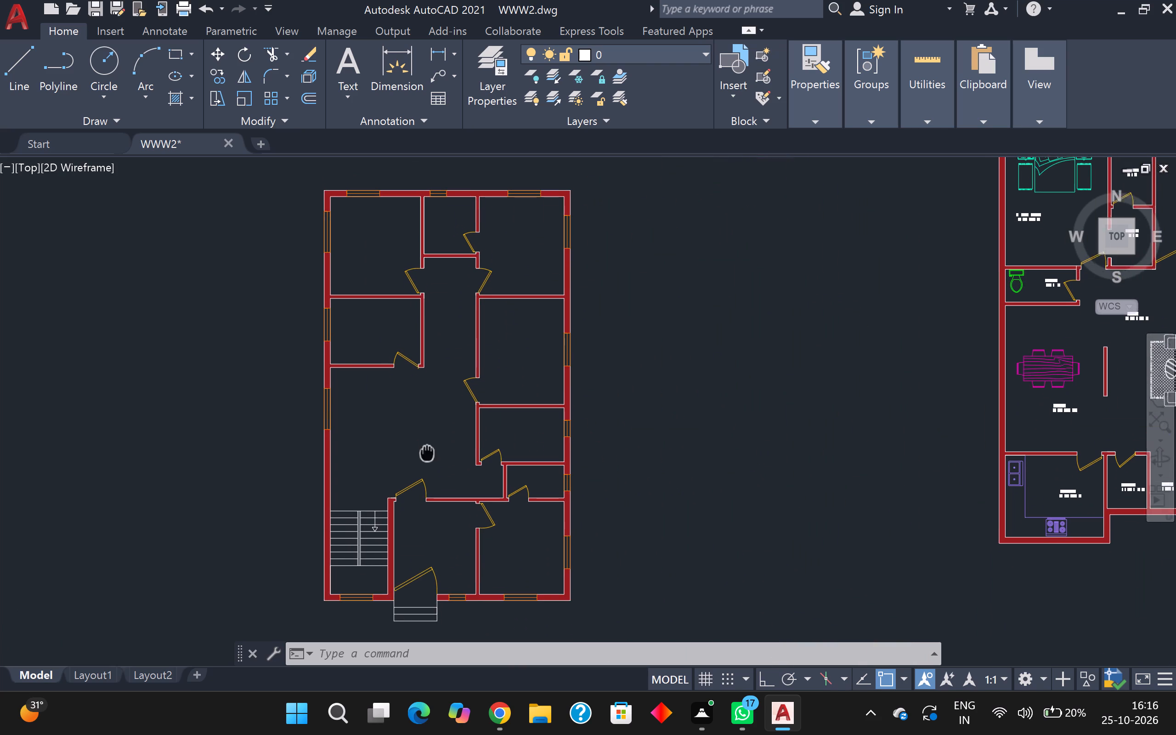
pyautogui.moveTo(427, 455); pyautogui.dragTo(427, 457, button='middle')
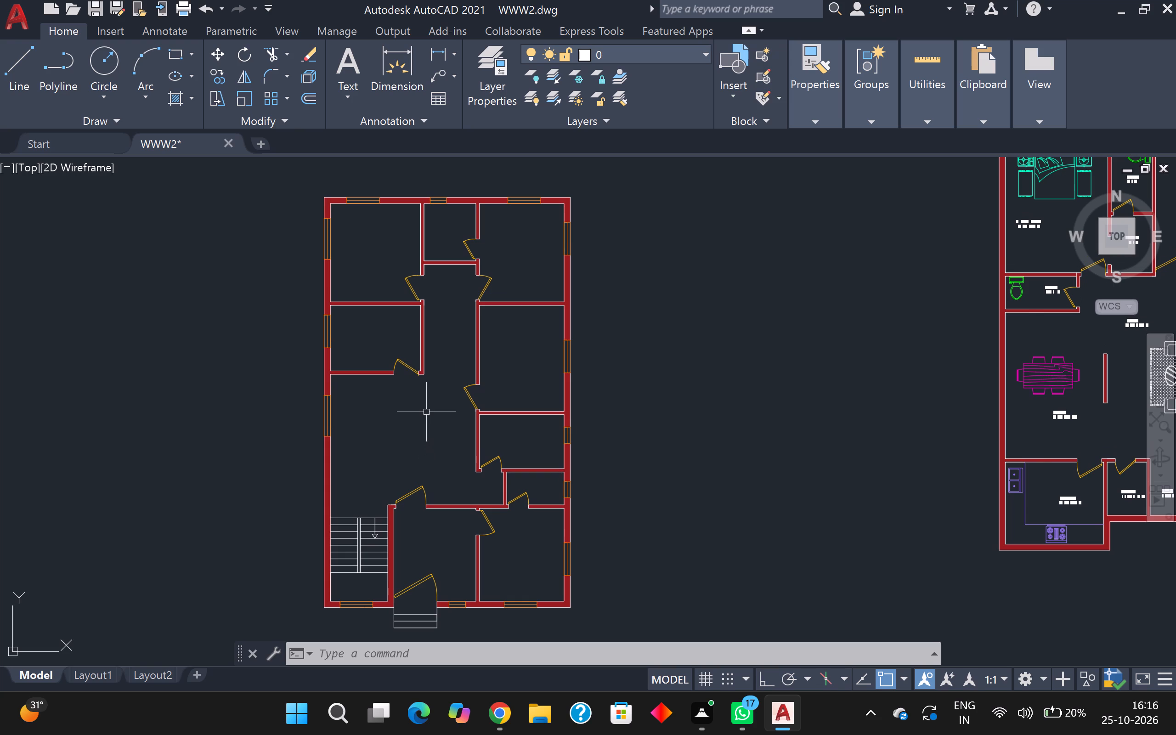
pyautogui.scroll(-2, 426, 412)
pyautogui.scroll(1, 424, 409)
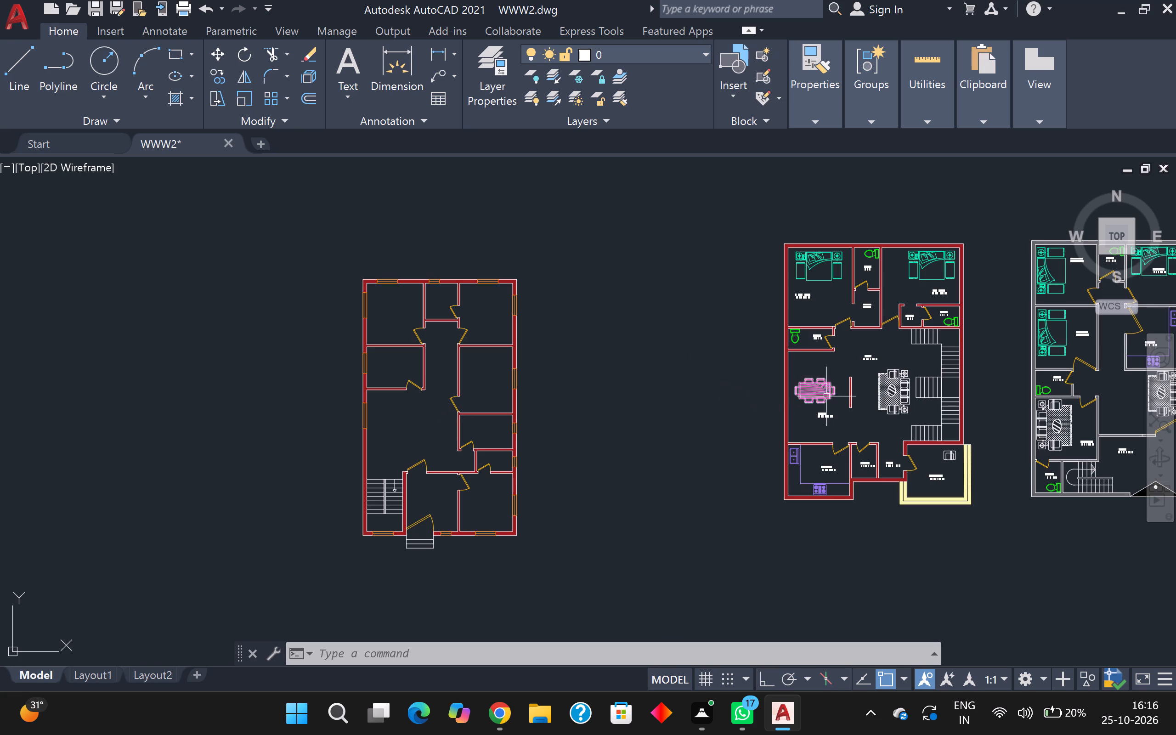
pyautogui.scroll(2, 905, 383)
pyautogui.scroll(-3, 904, 373)
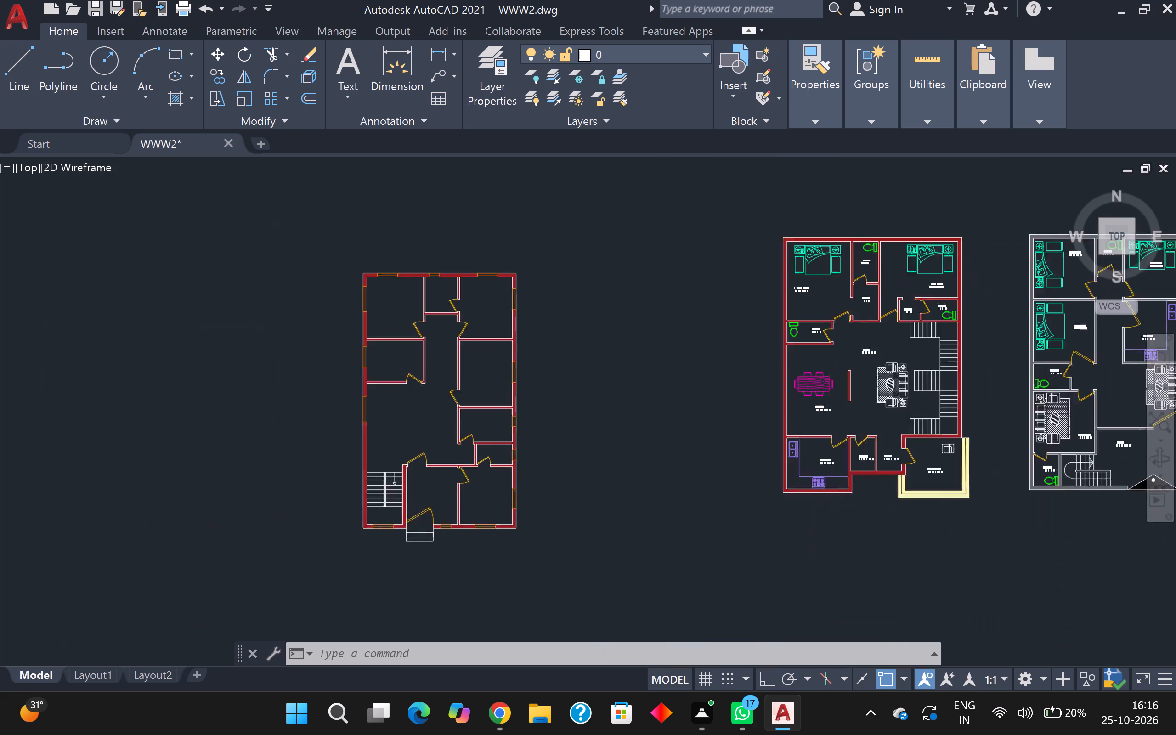
# Copy the living room sofa set with rug and side tables into the unfurnished plan's large room, beside the outer-wall window above the stairs.
pyautogui.scroll(2, 904, 400)
pyautogui.scroll(3, 933, 357)
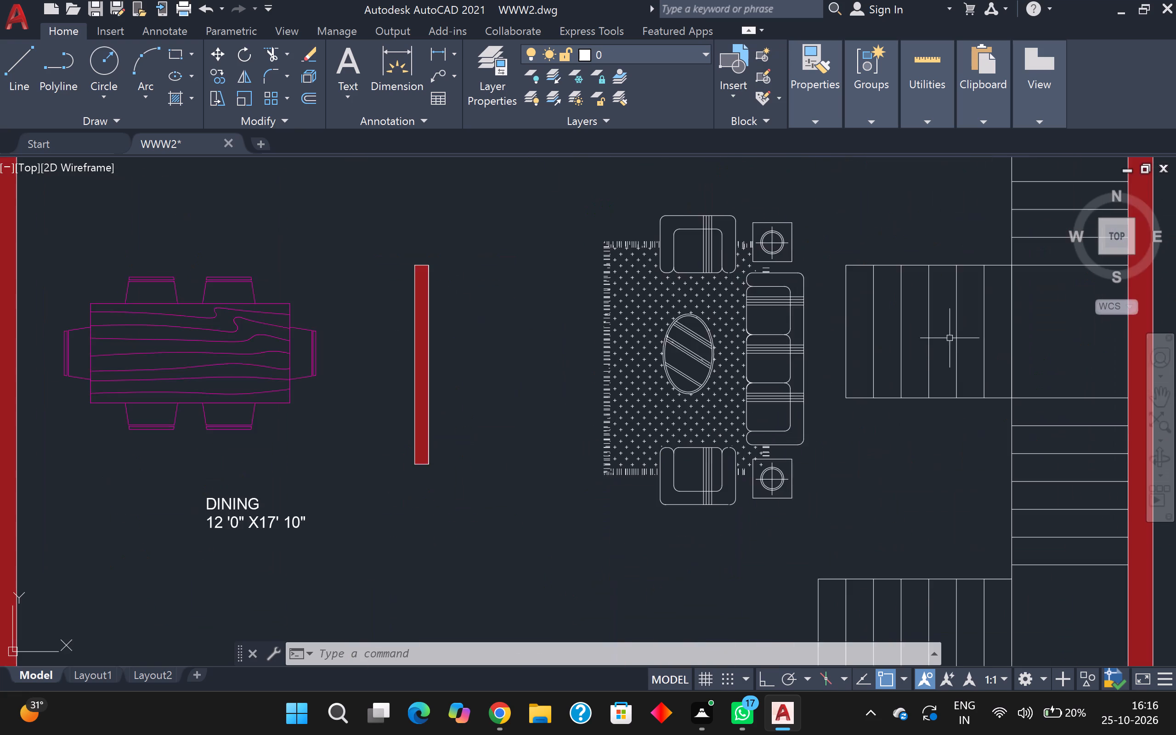
pyautogui.scroll(-3, 929, 331)
pyautogui.scroll(1, 825, 289)
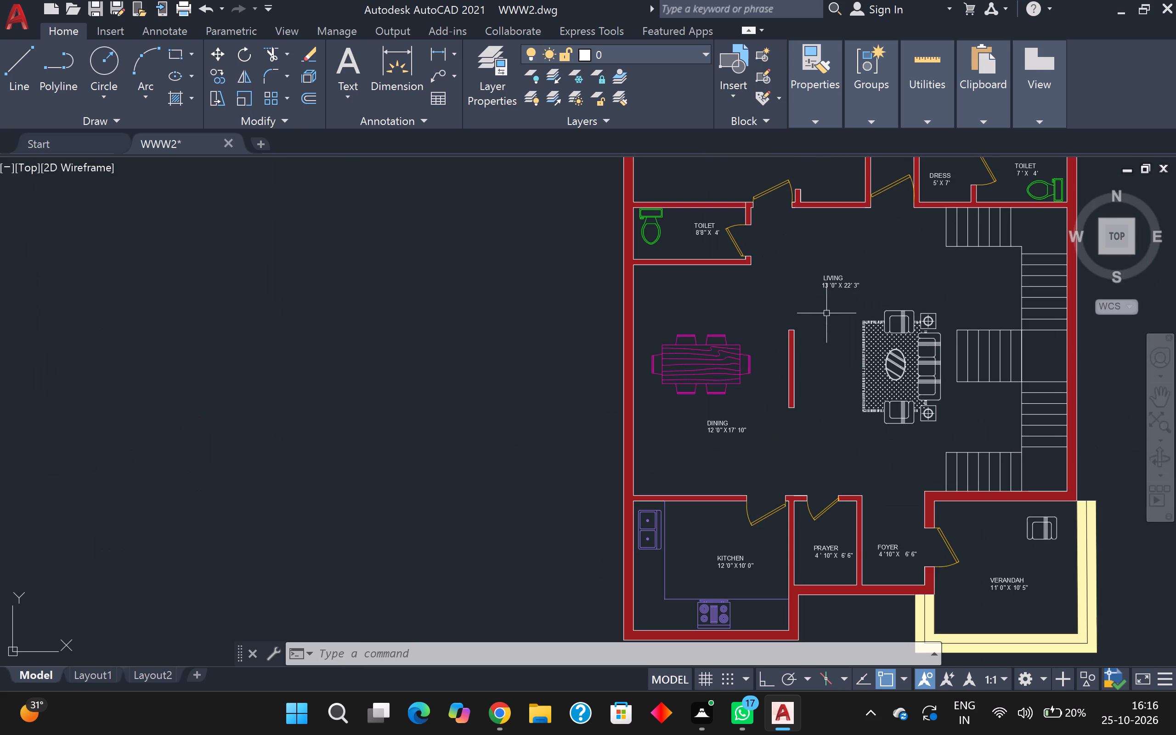
pyautogui.click(850, 315)
pyautogui.click(850, 315)
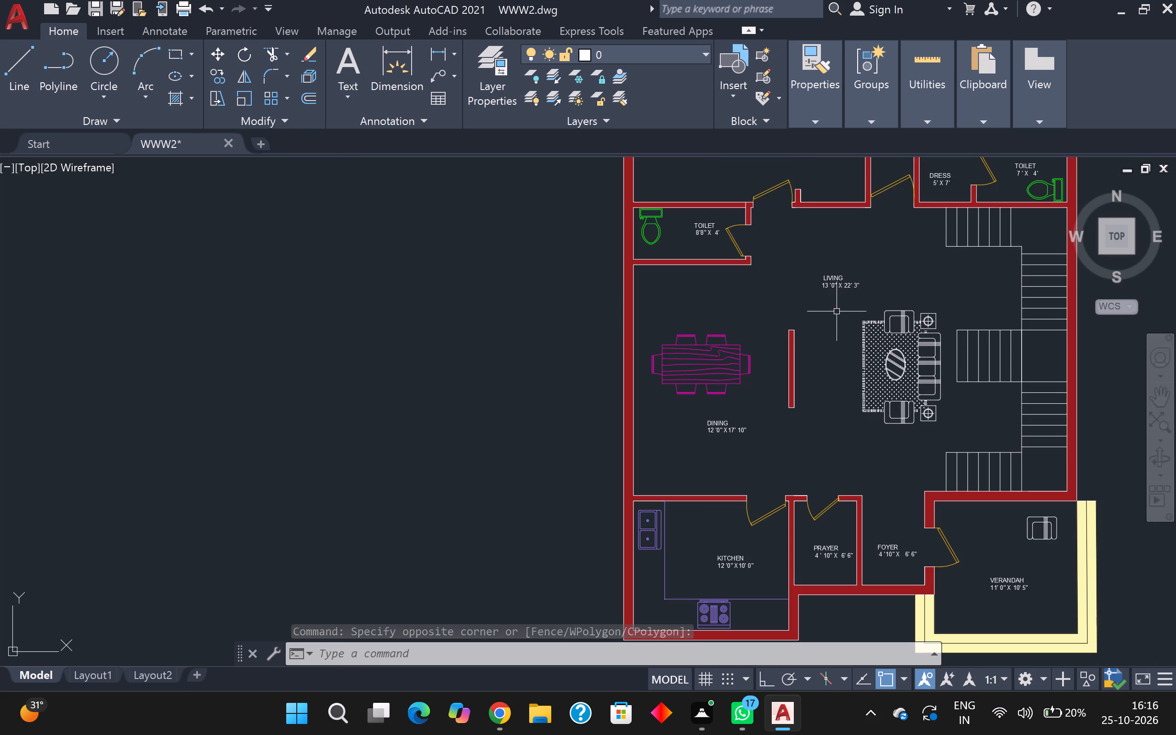
pyautogui.click(855, 295)
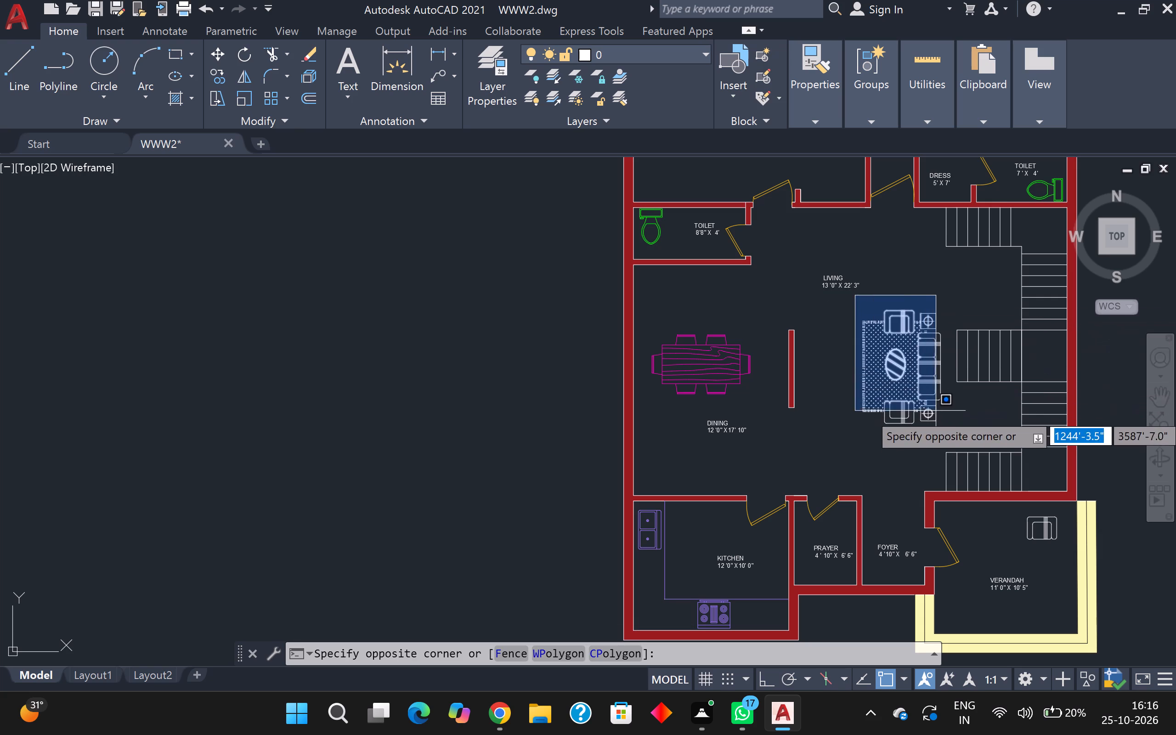
pyautogui.click(953, 450)
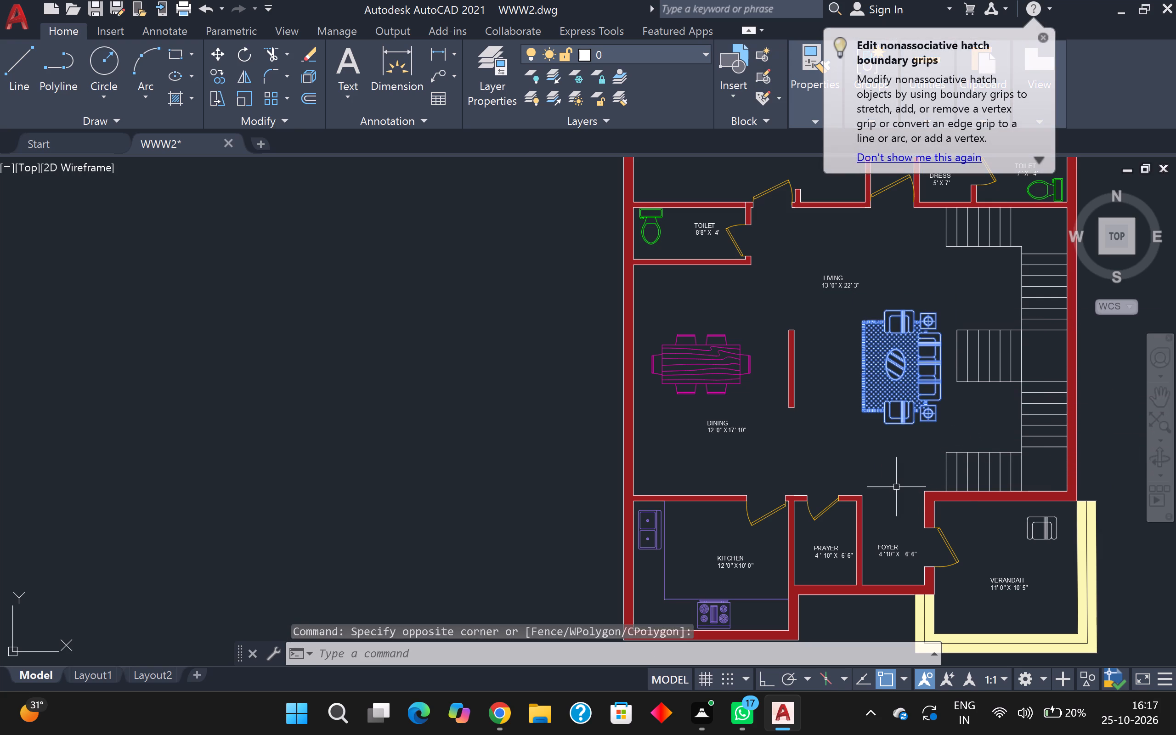
pyautogui.write('co')
pyautogui.press('Return')
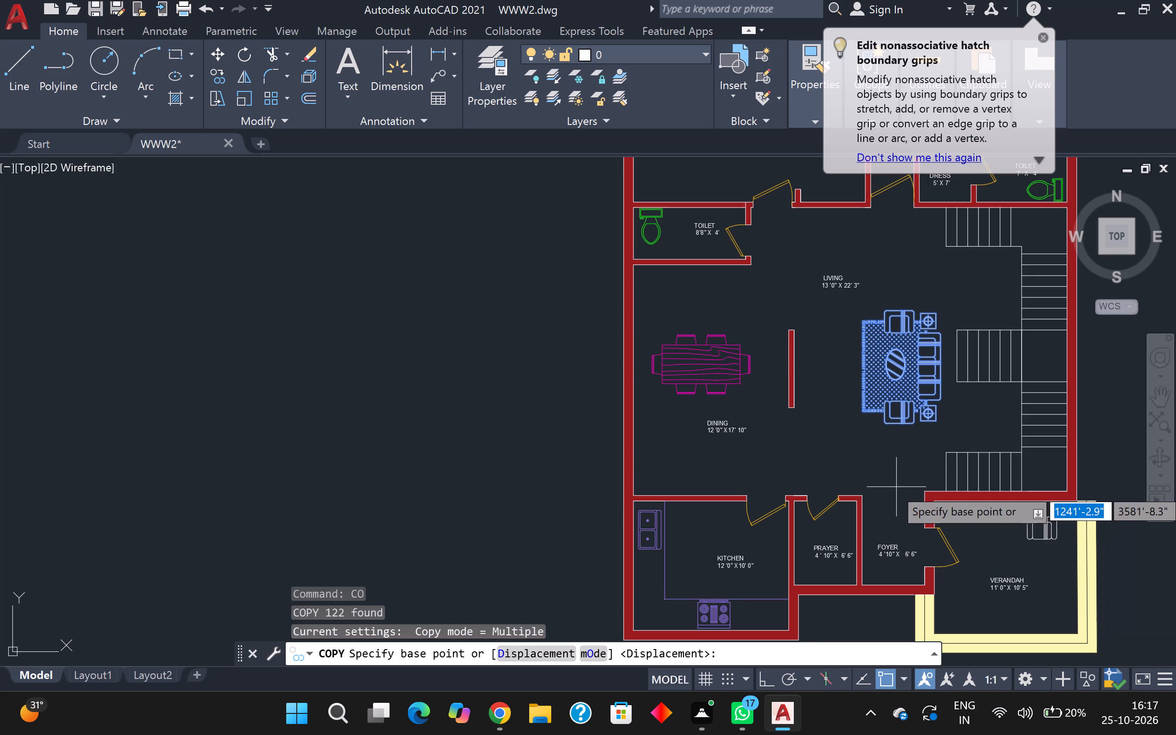
pyautogui.click(889, 355)
pyautogui.scroll(-2, 713, 322)
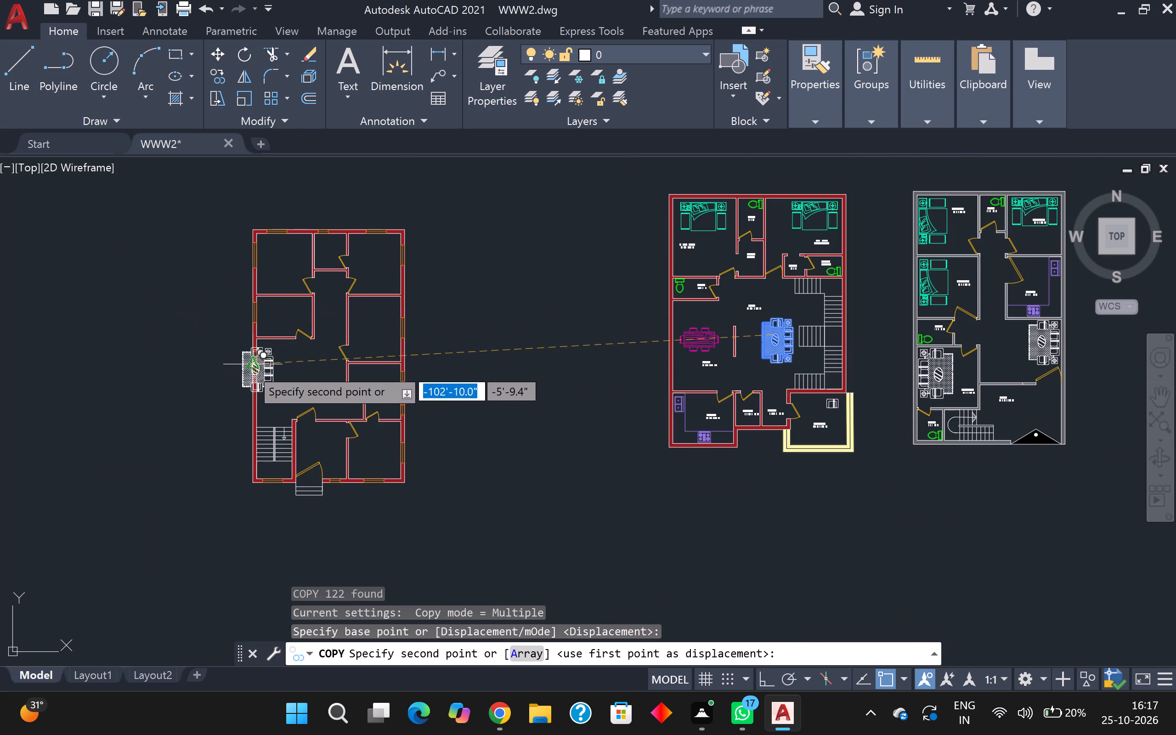
pyautogui.scroll(3, 267, 385)
pyautogui.scroll(-1, 351, 349)
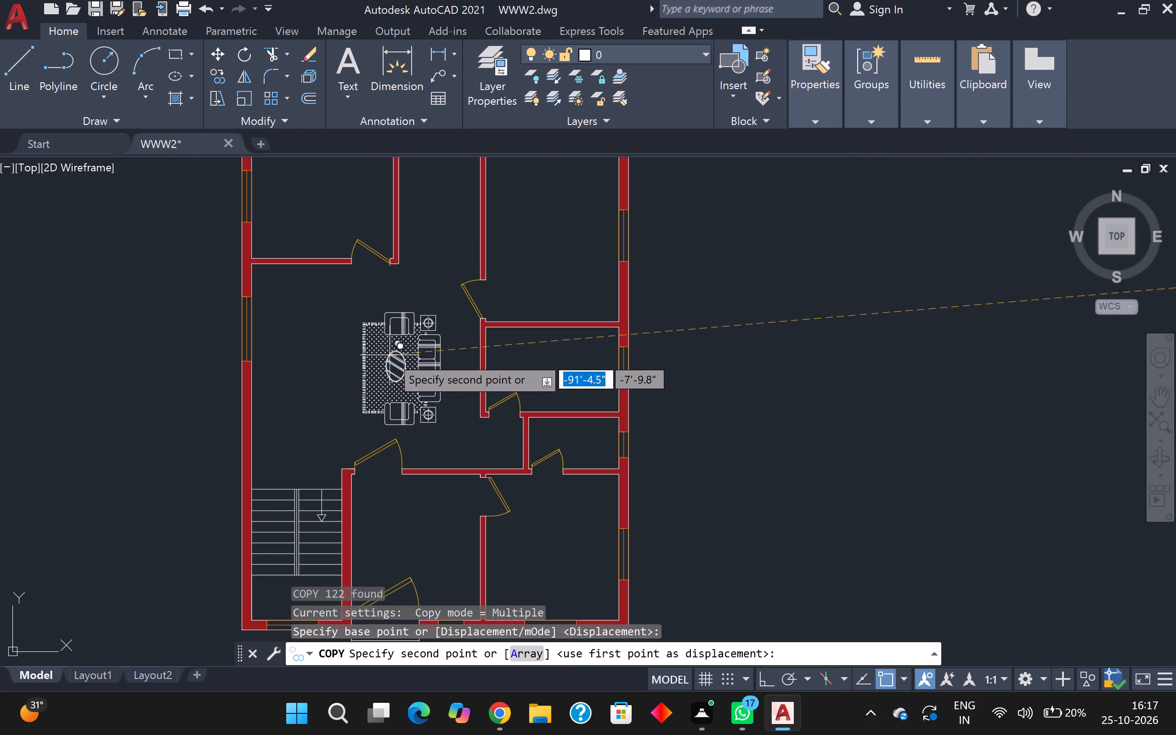
pyautogui.scroll(1, 390, 361)
pyautogui.scroll(-1, 387, 360)
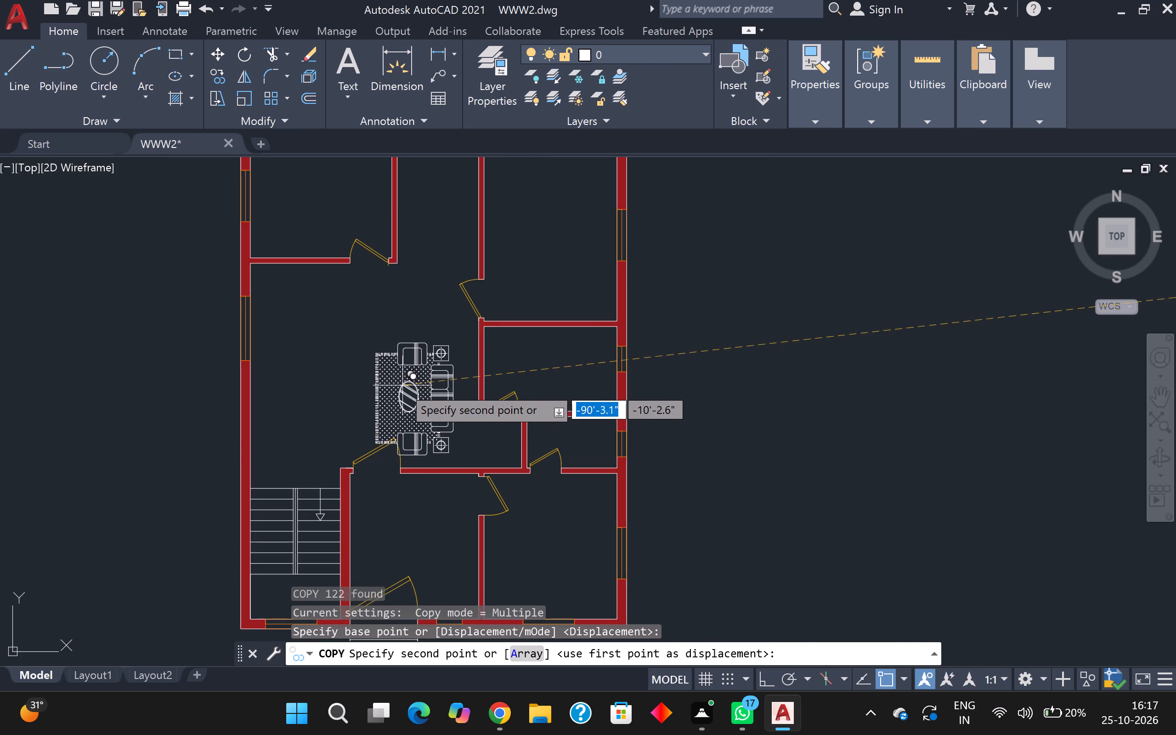
pyautogui.scroll(-1, 394, 379)
pyautogui.scroll(1, 348, 359)
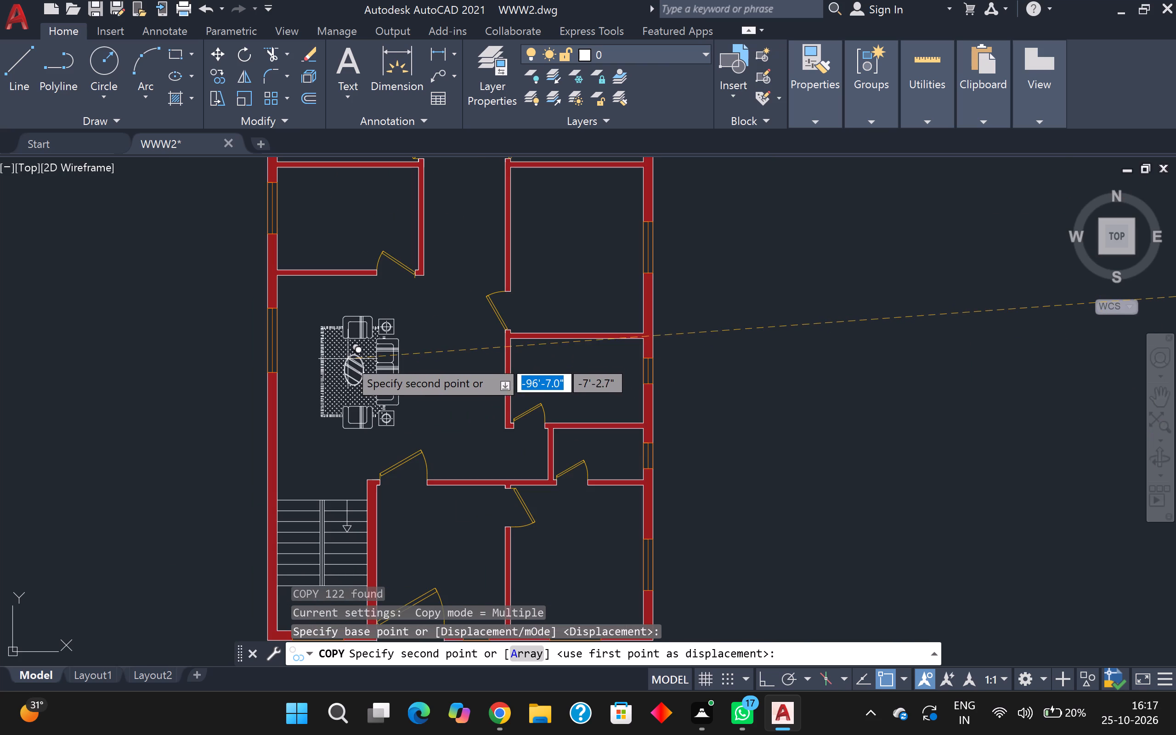
pyautogui.scroll(2, 336, 358)
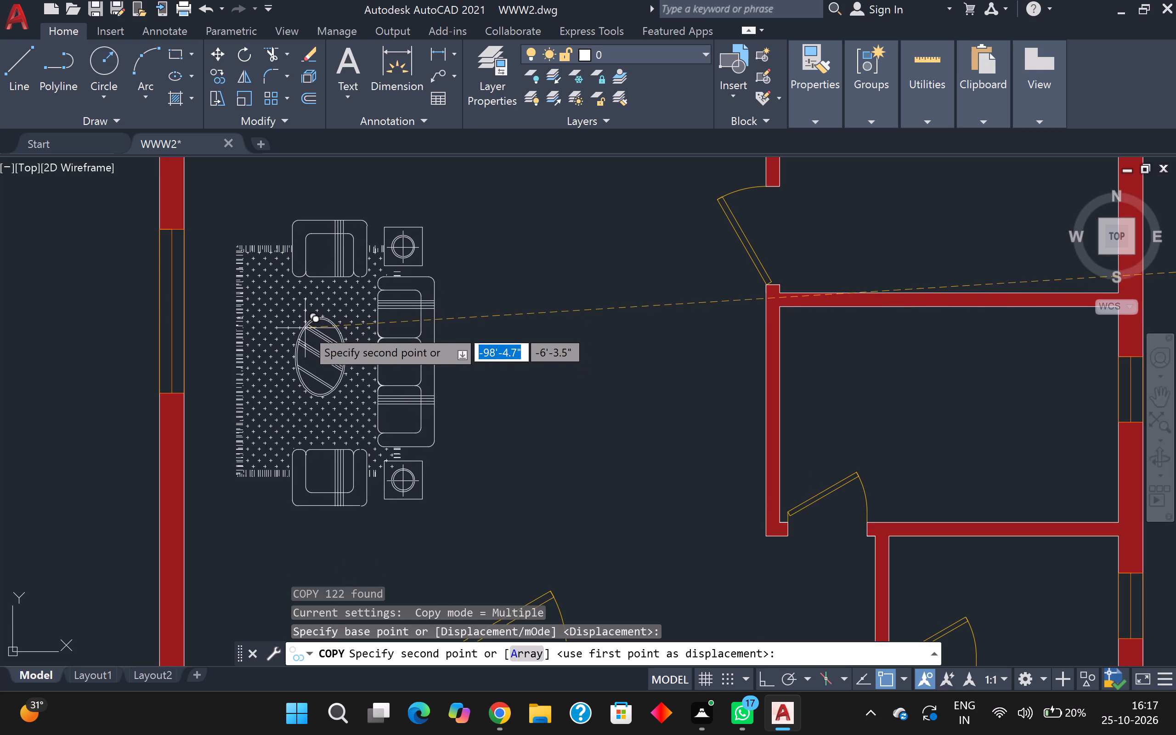
pyautogui.scroll(-3, 303, 327)
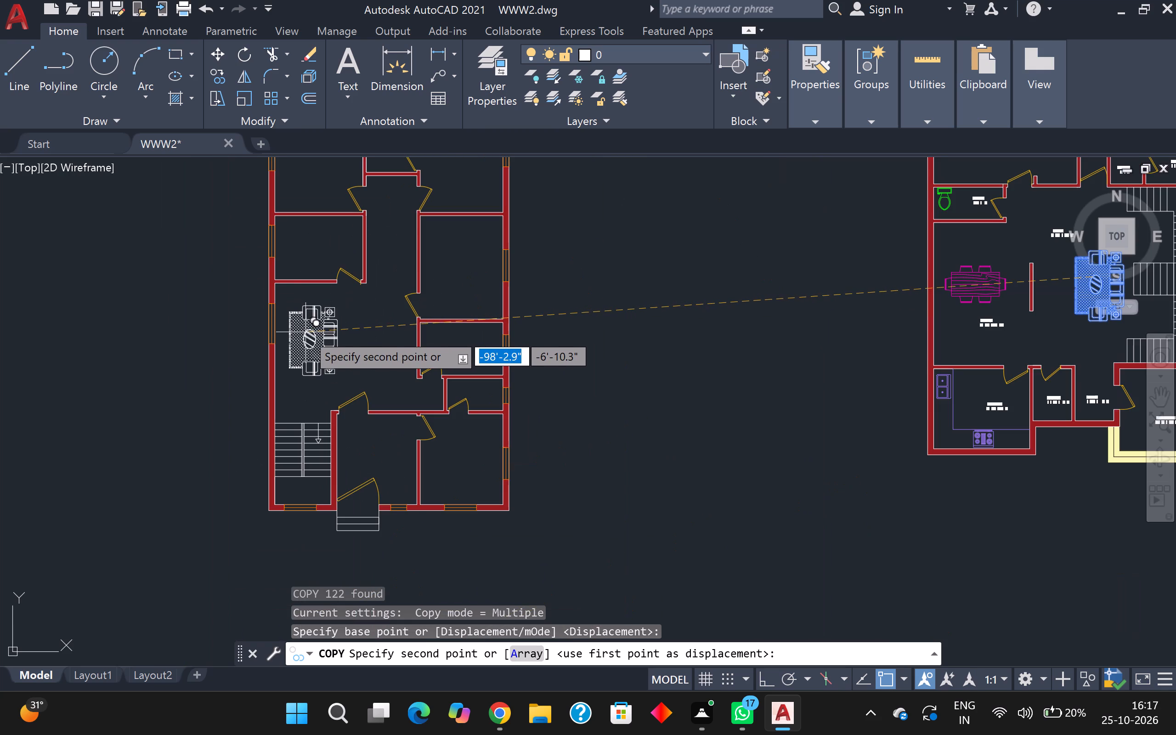
pyautogui.click(305, 332)
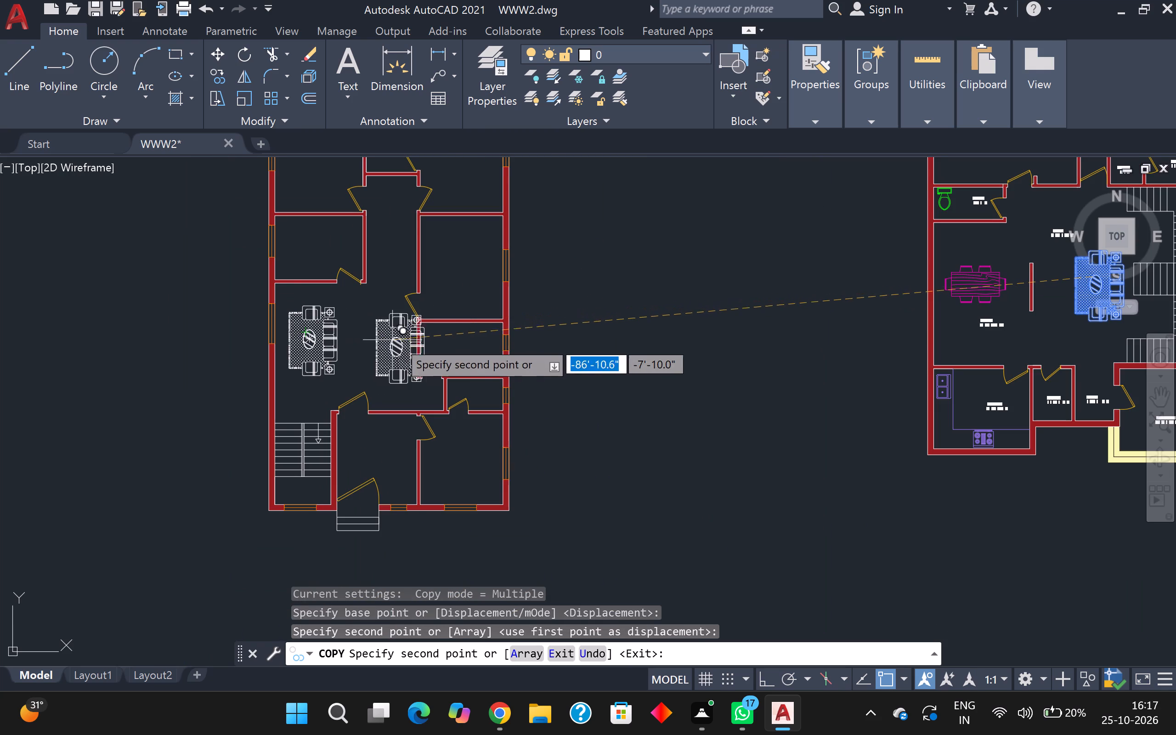
pyautogui.scroll(-2, 432, 334)
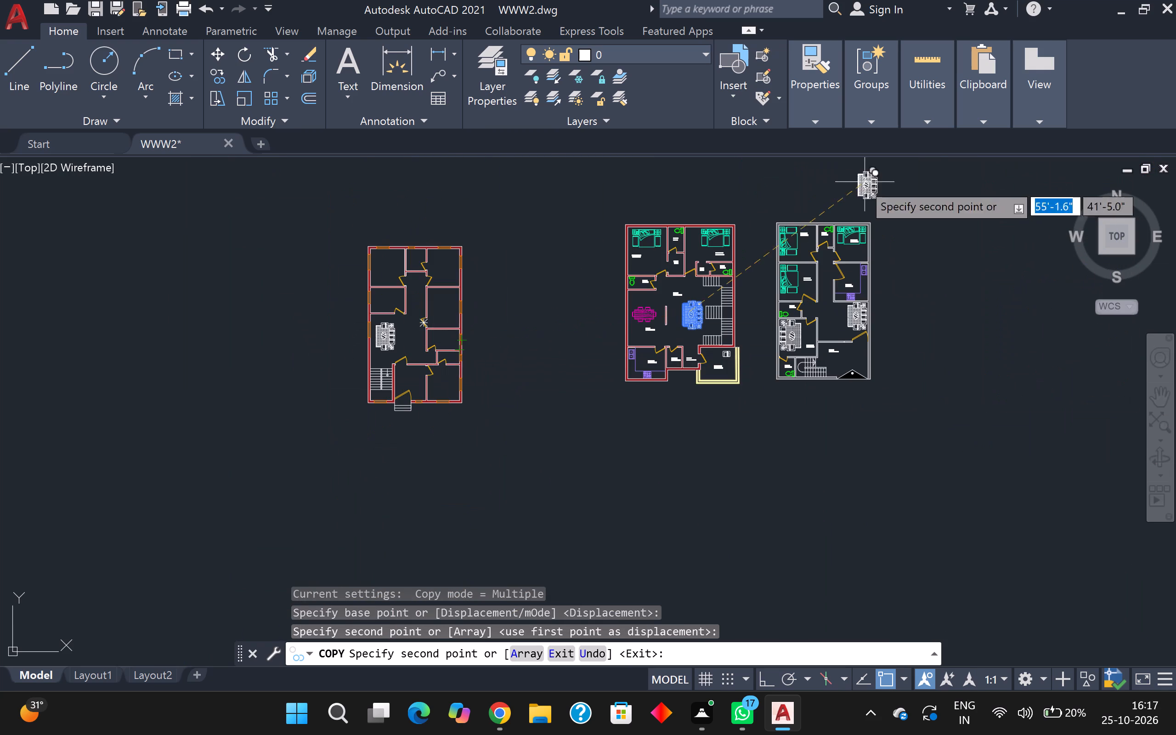
pyautogui.scroll(1, 672, 317)
pyautogui.press('Escape')
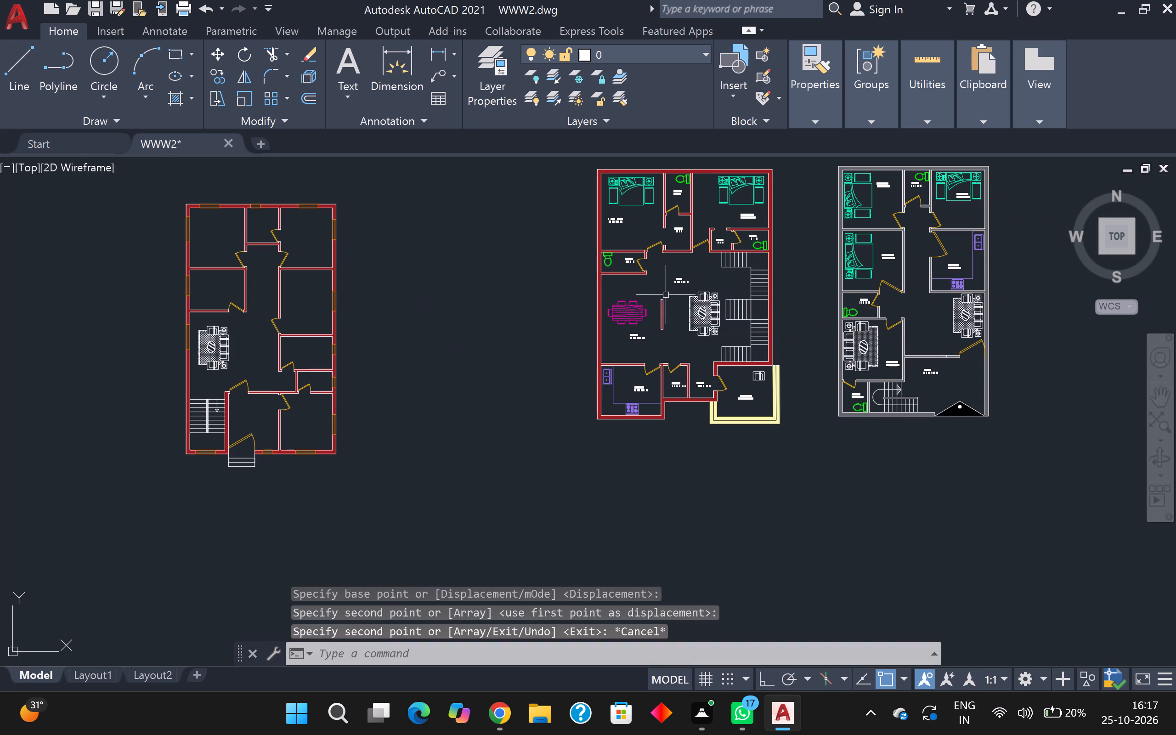
# Rotate the copied sofa set 180° about its lower side table, with Ortho on.
pyautogui.scroll(1, 616, 311)
pyautogui.scroll(-3, 464, 325)
pyautogui.moveTo(464, 325); pyautogui.dragTo(493, 310, button='middle')
pyautogui.scroll(3, 365, 316)
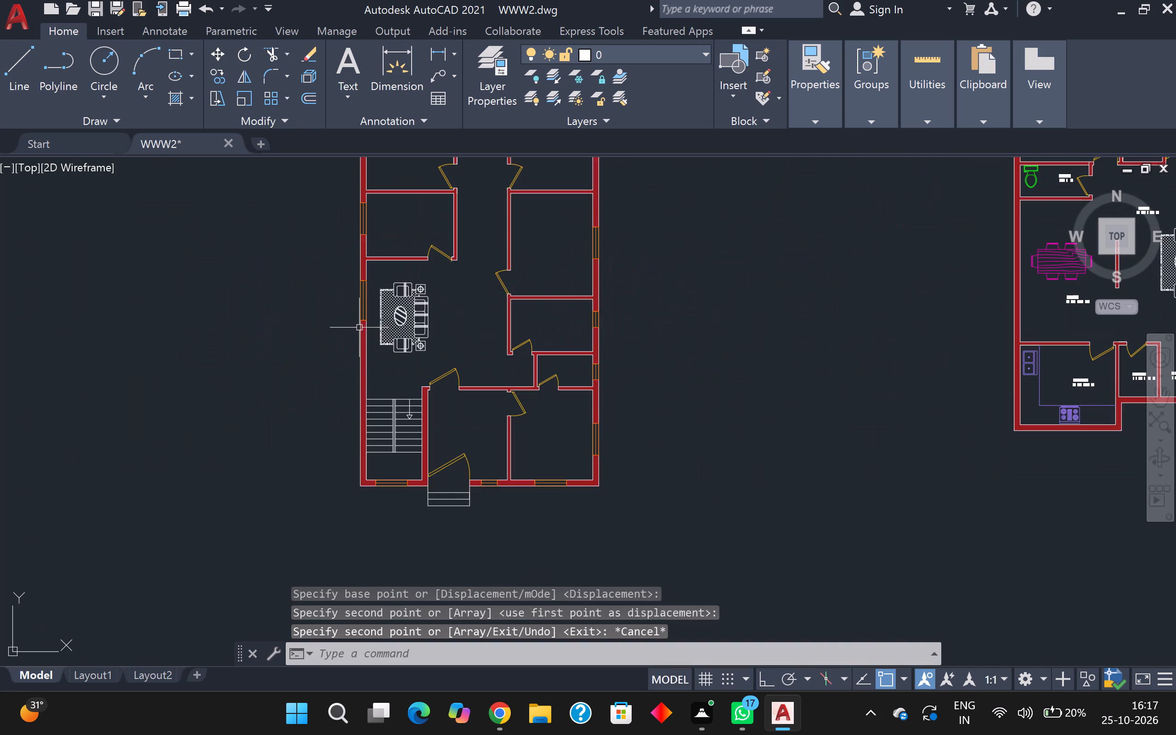
pyautogui.scroll(3, 410, 325)
pyautogui.scroll(-3, 388, 230)
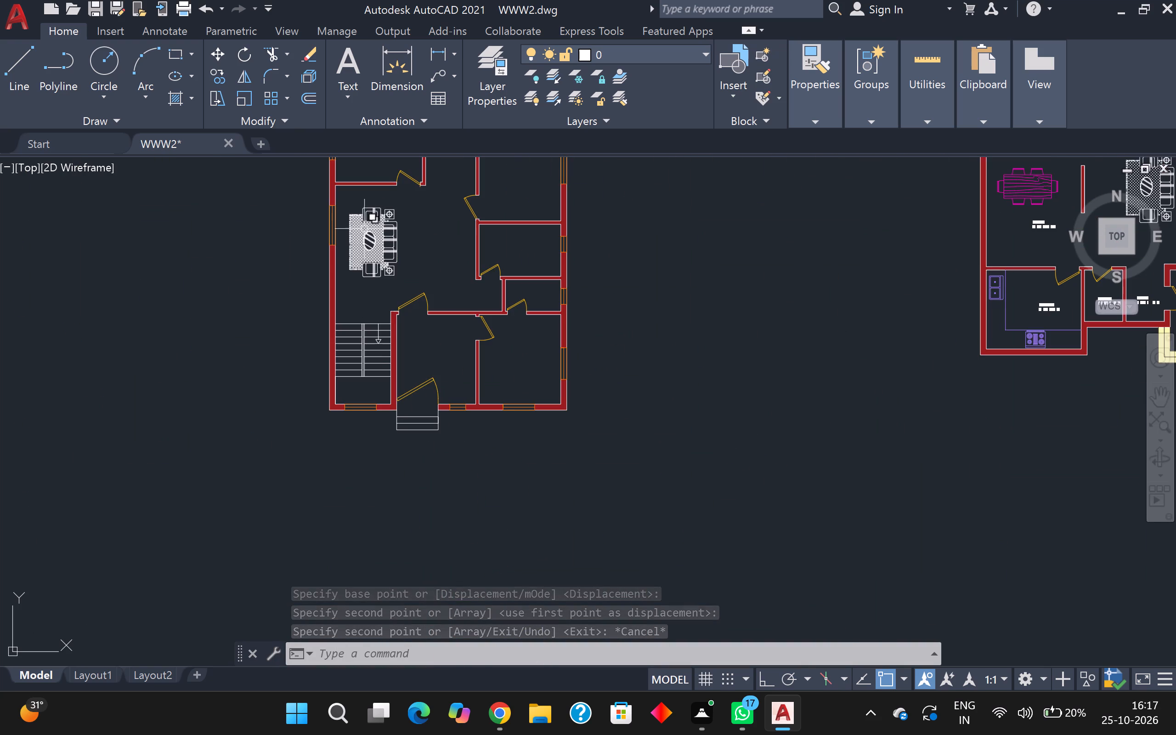
pyautogui.scroll(-1, 364, 228)
pyautogui.scroll(2, 367, 259)
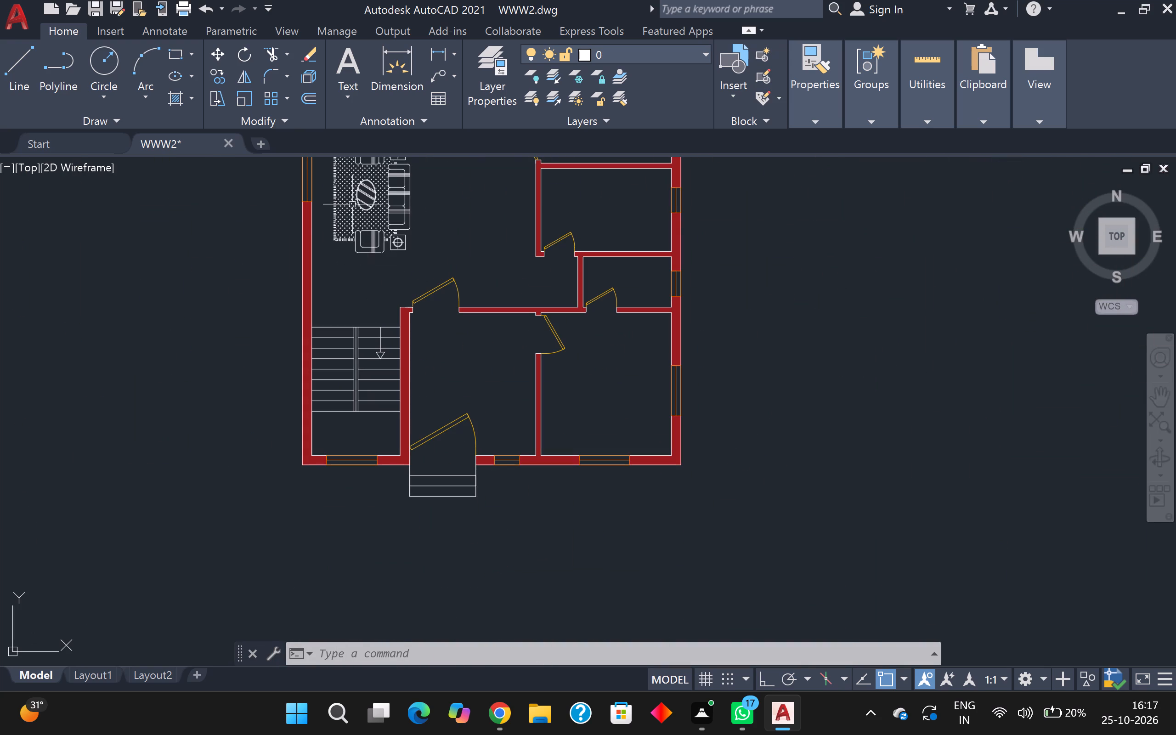
pyautogui.scroll(2, 357, 222)
pyautogui.scroll(-1, 357, 222)
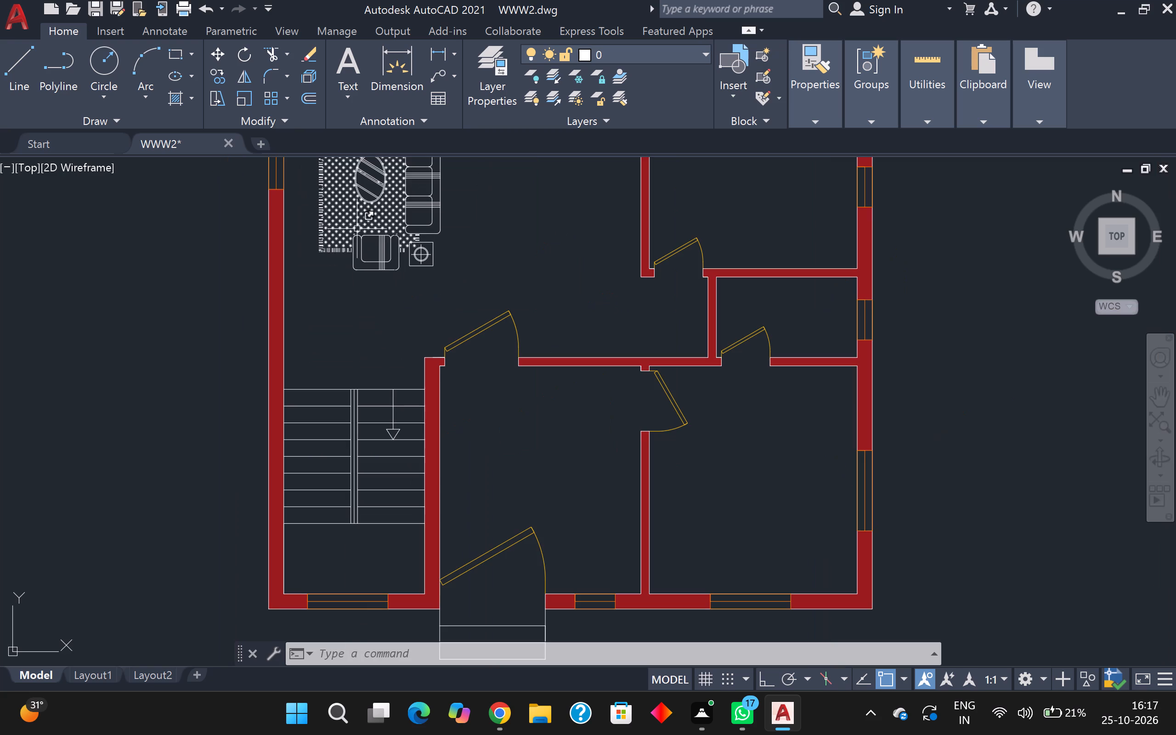
pyautogui.moveTo(349, 306); pyautogui.dragTo(329, 476, button='middle')
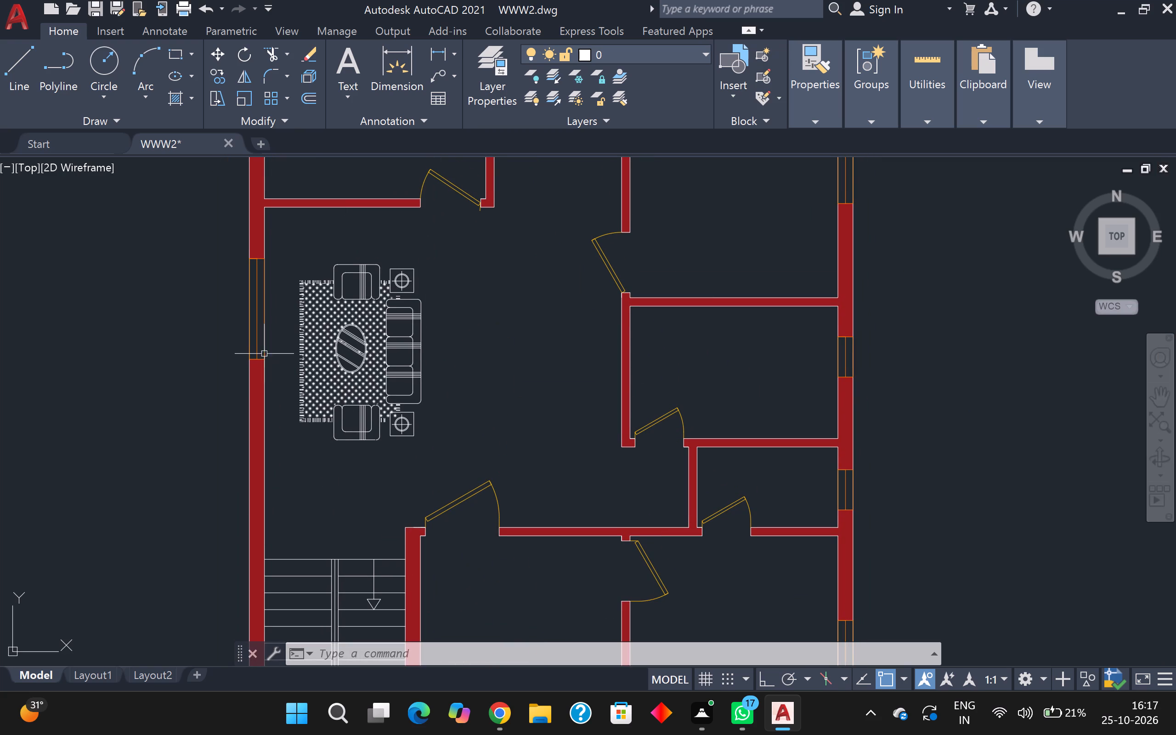
pyautogui.click(274, 233)
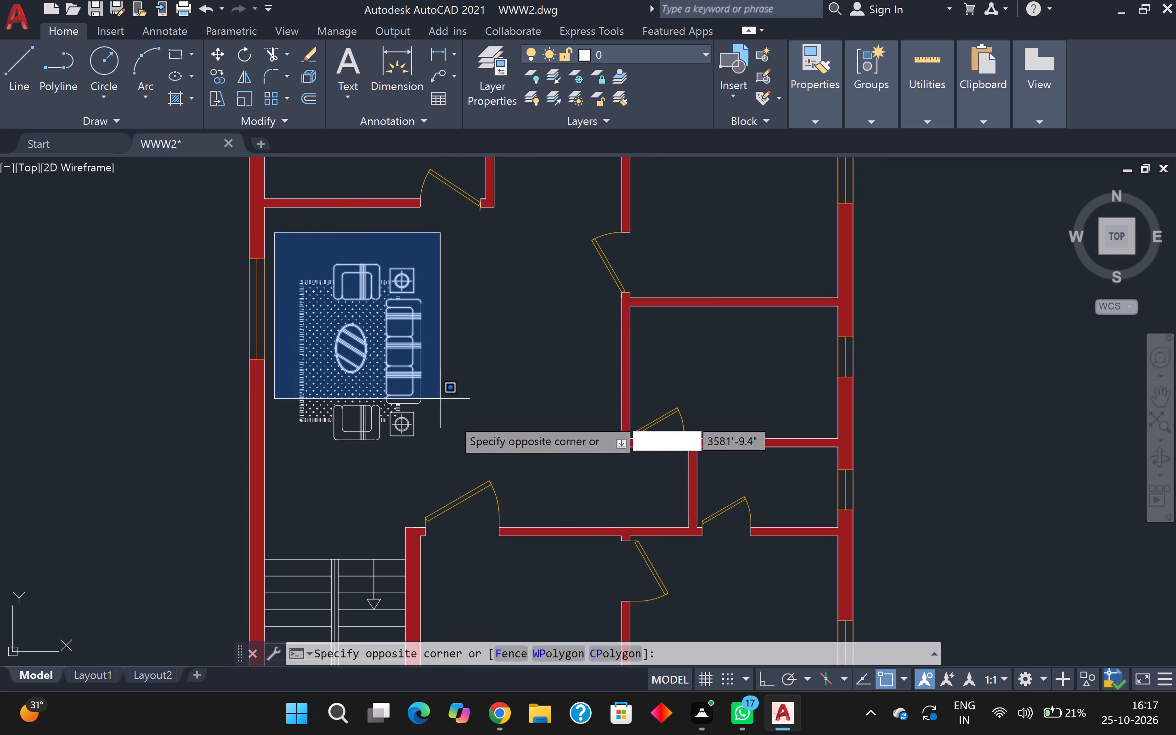
pyautogui.click(472, 465)
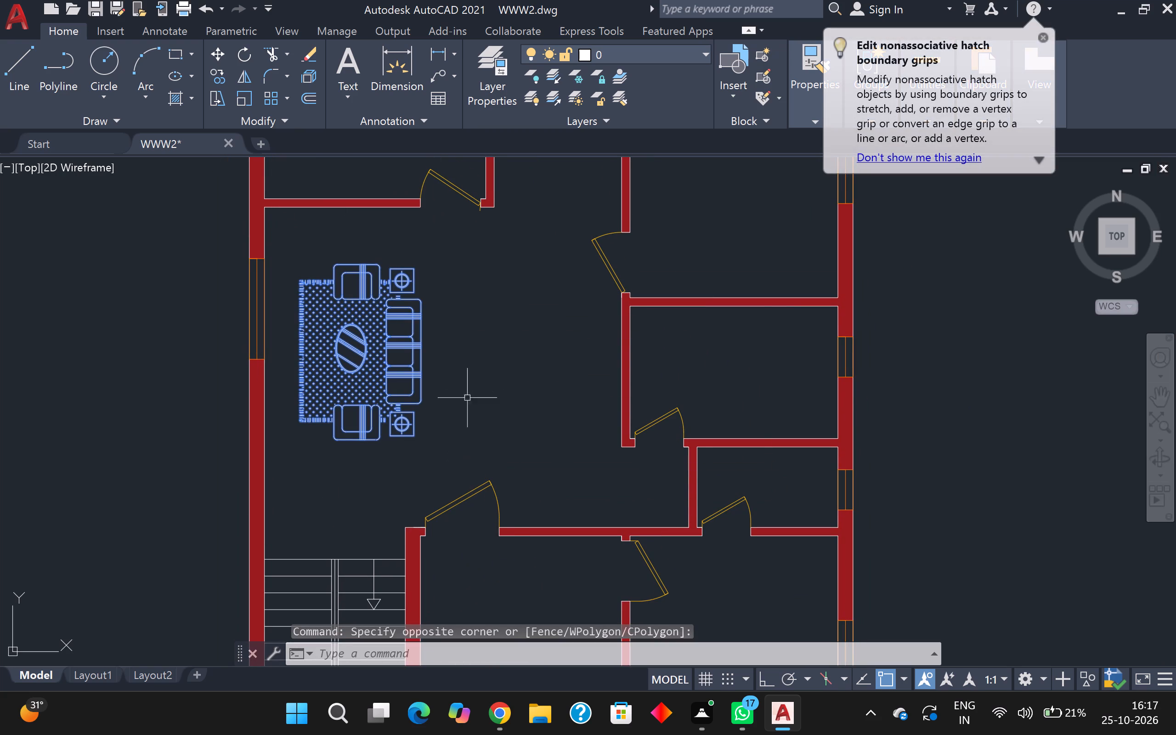
pyautogui.press('r')
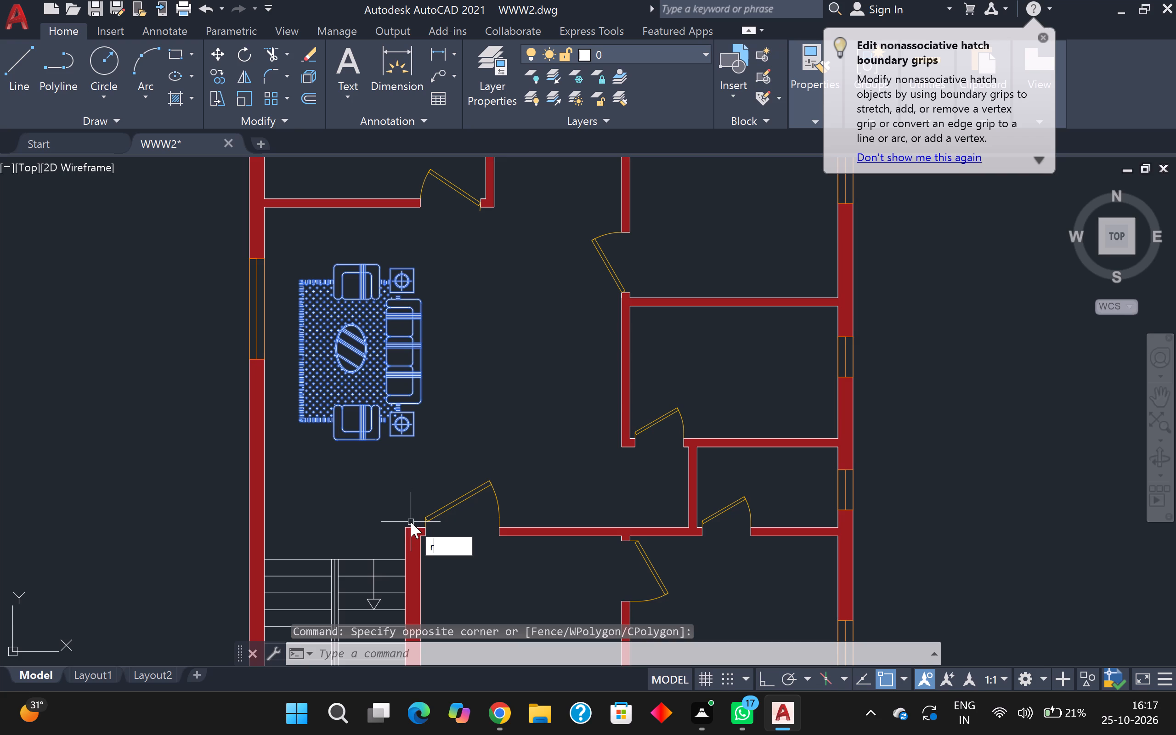
pyautogui.press('o')
pyautogui.press('Return')
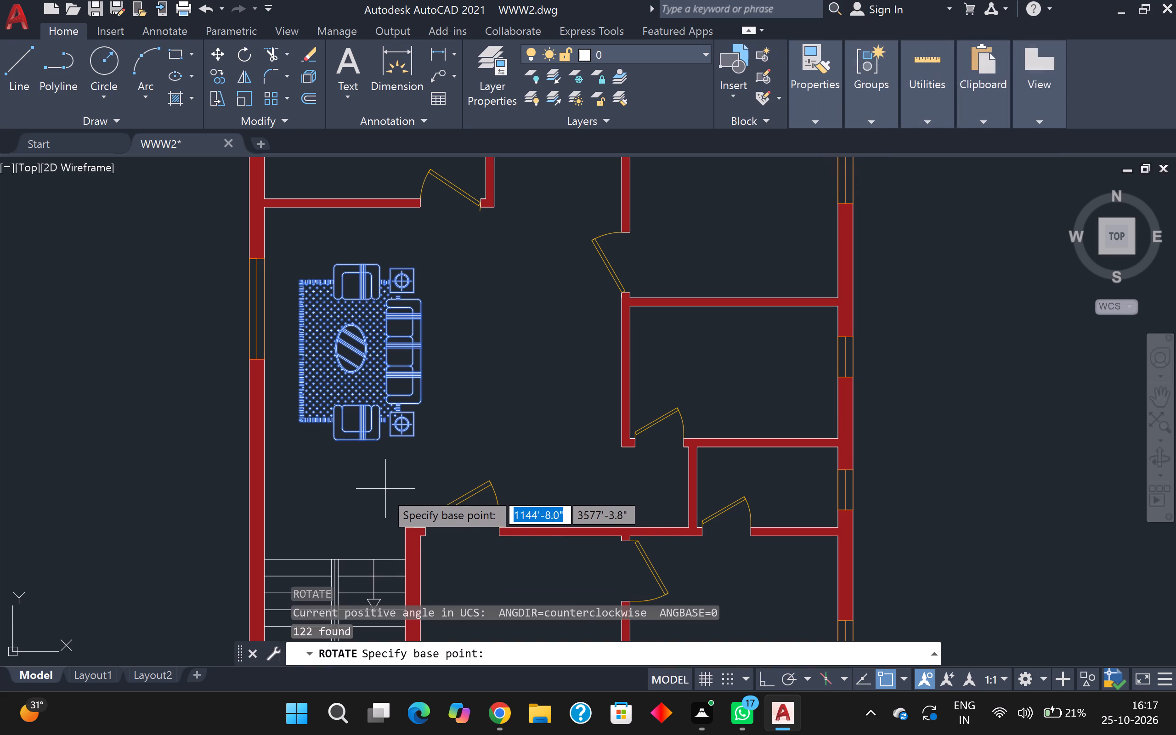
pyautogui.click(405, 421)
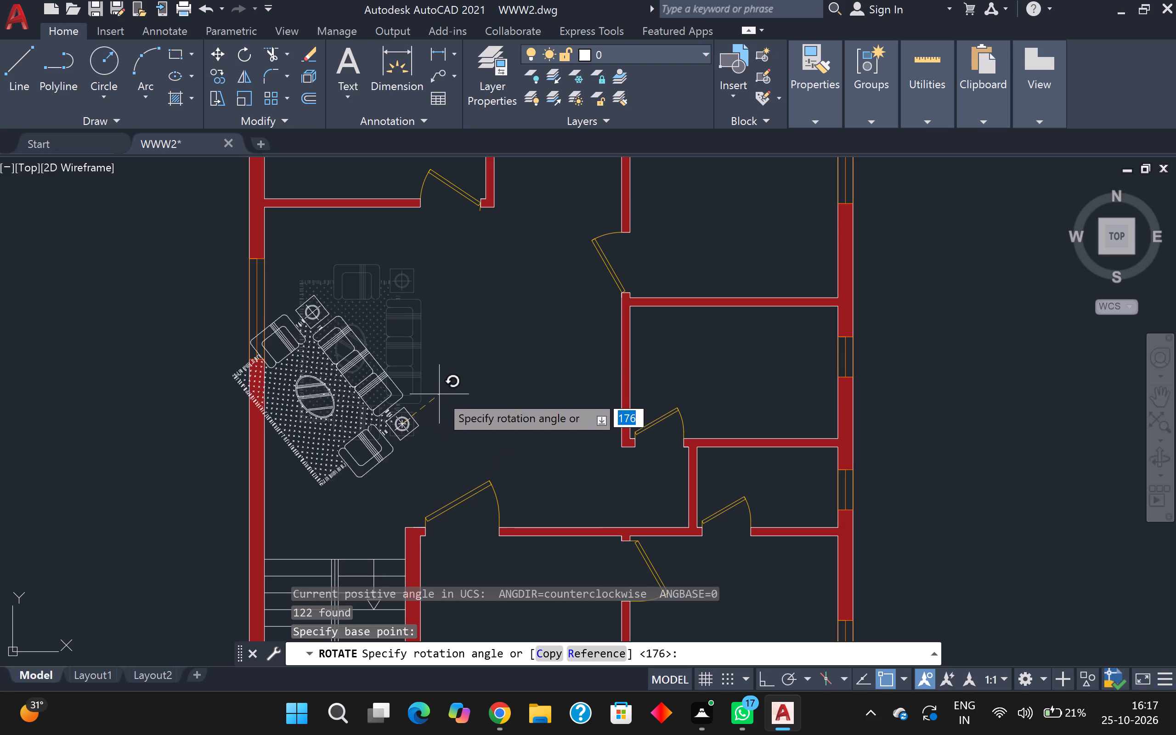
pyautogui.press('F8')
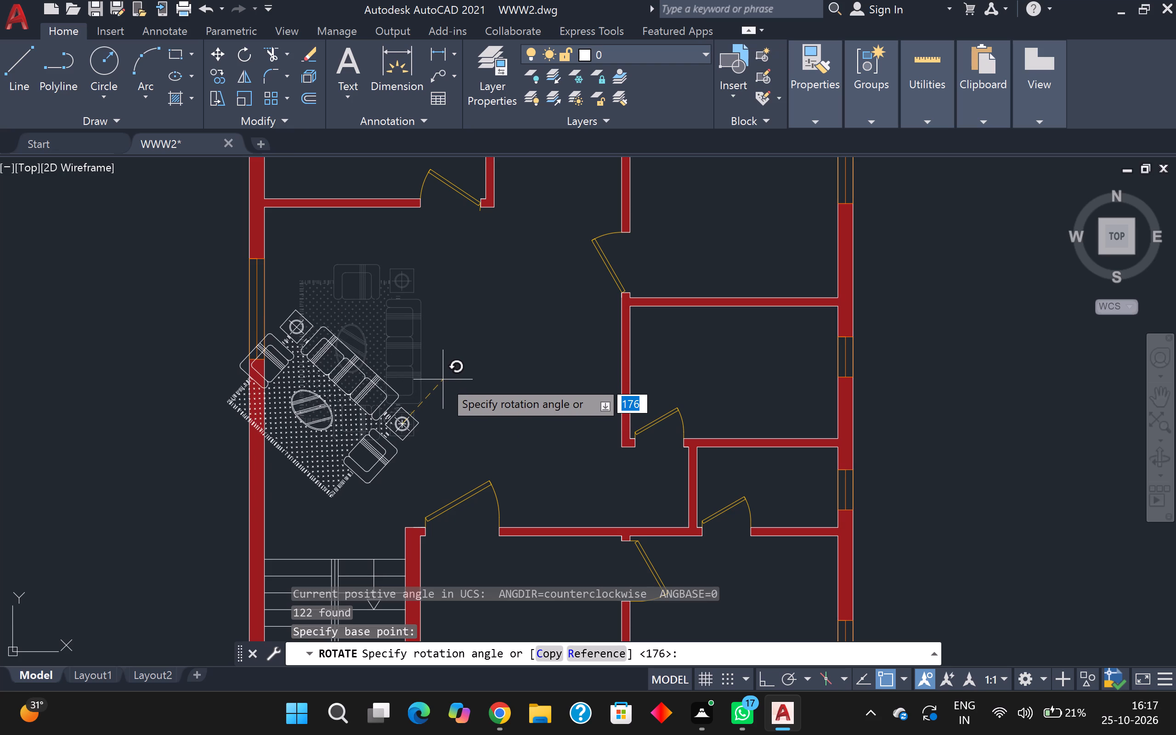
pyautogui.click(108, 342)
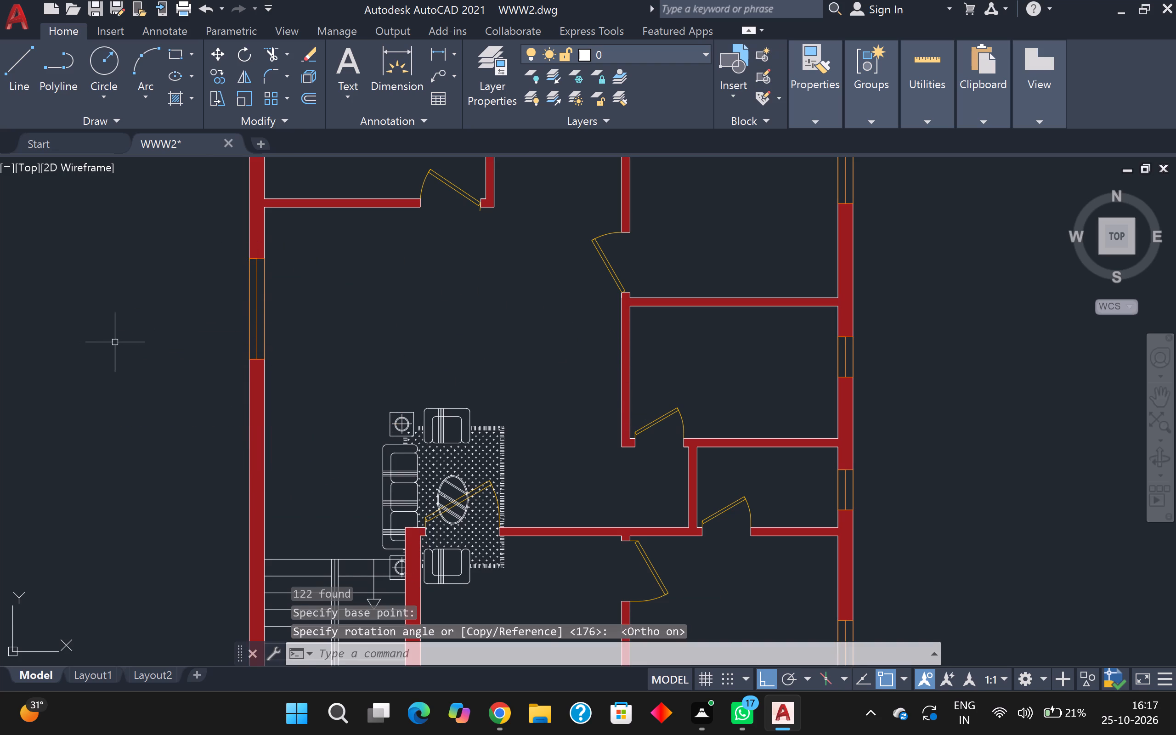
# Move the rotated sofa set with rug and side tables against the large room's outer-wall window above the stairs, with Ortho off.
pyautogui.scroll(-1, 132, 345)
pyautogui.scroll(1, 249, 385)
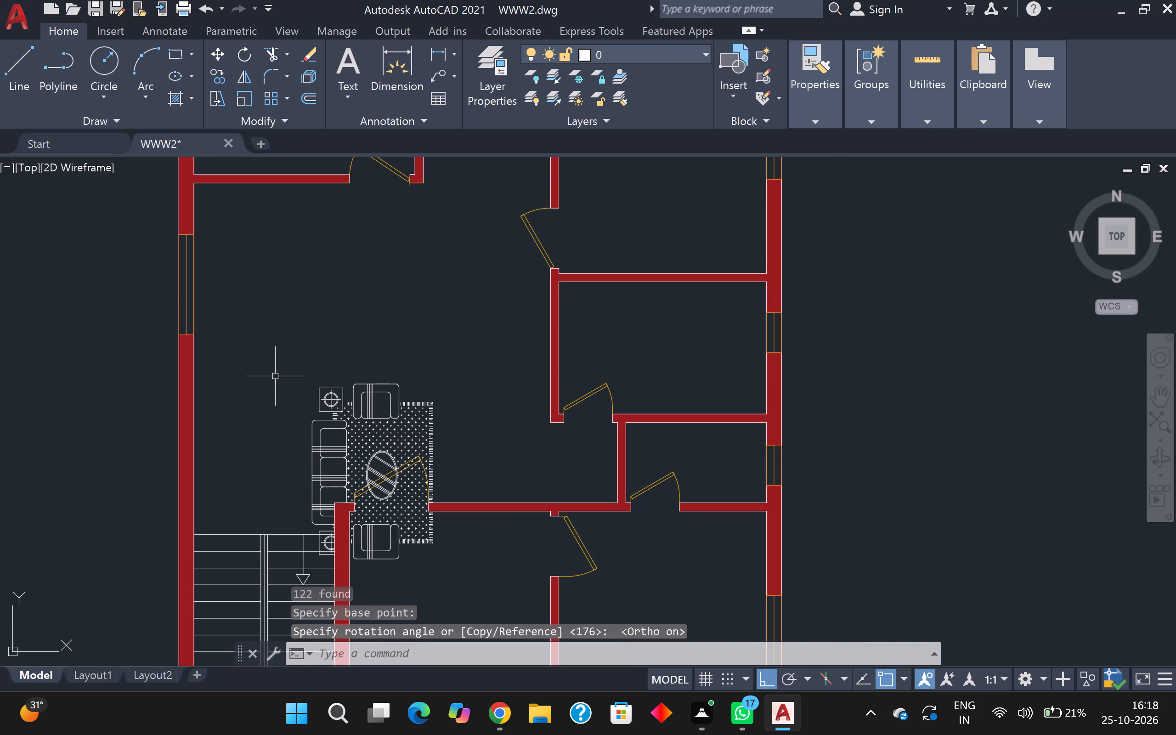
pyautogui.click(277, 348)
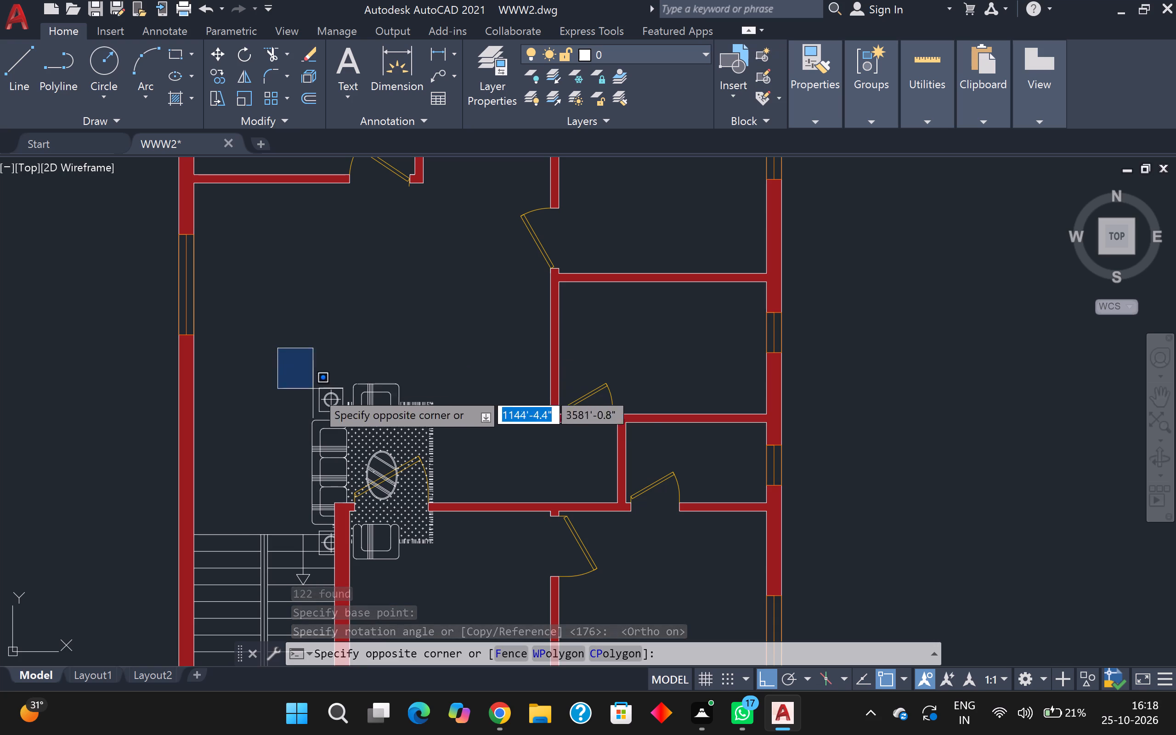
pyautogui.click(486, 577)
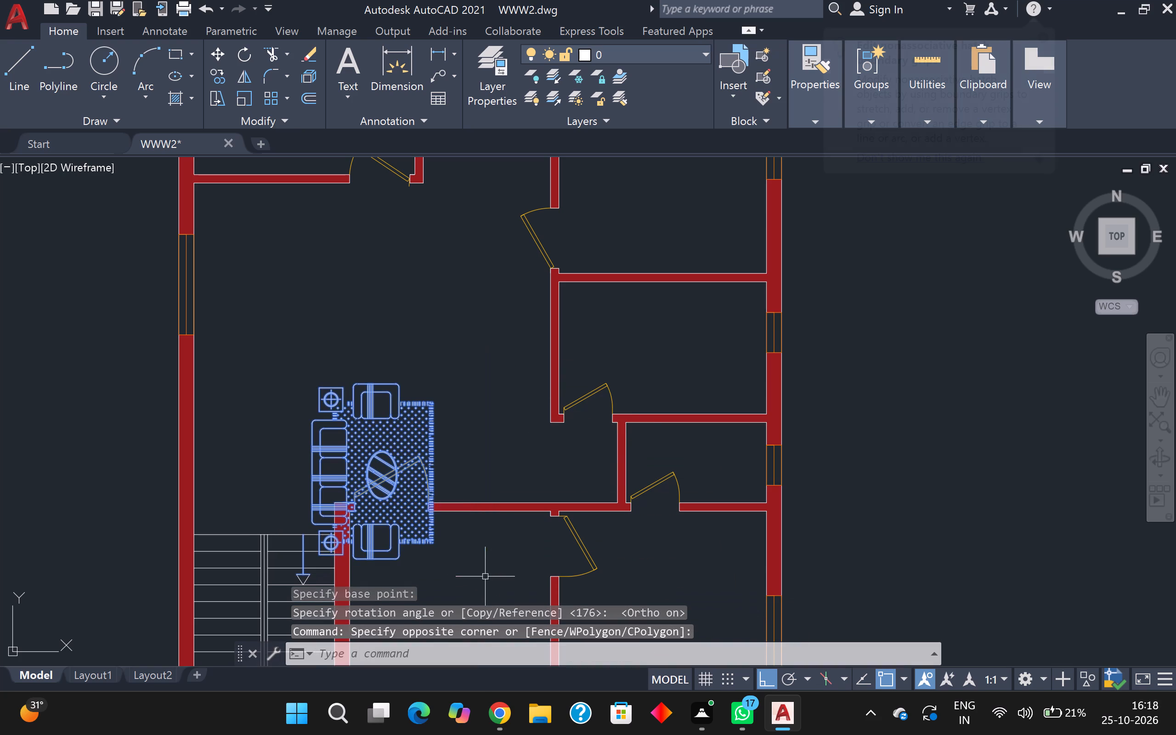
pyautogui.press('m')
pyautogui.press('Return')
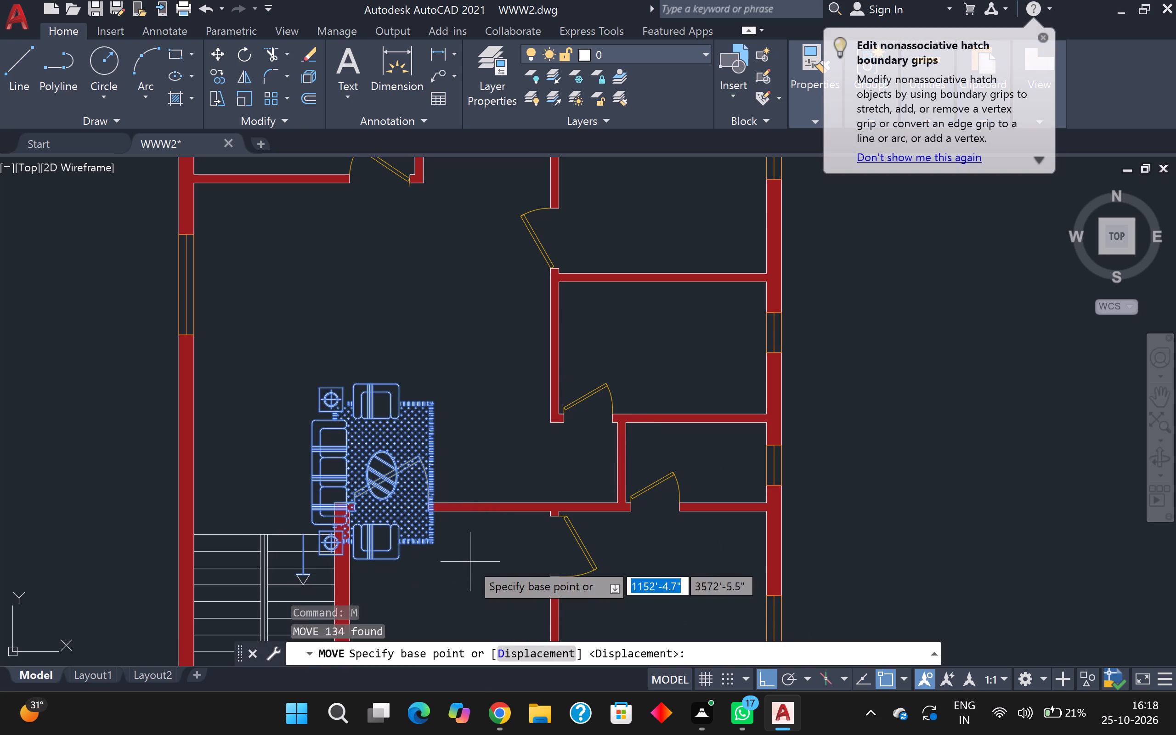
pyautogui.click(382, 472)
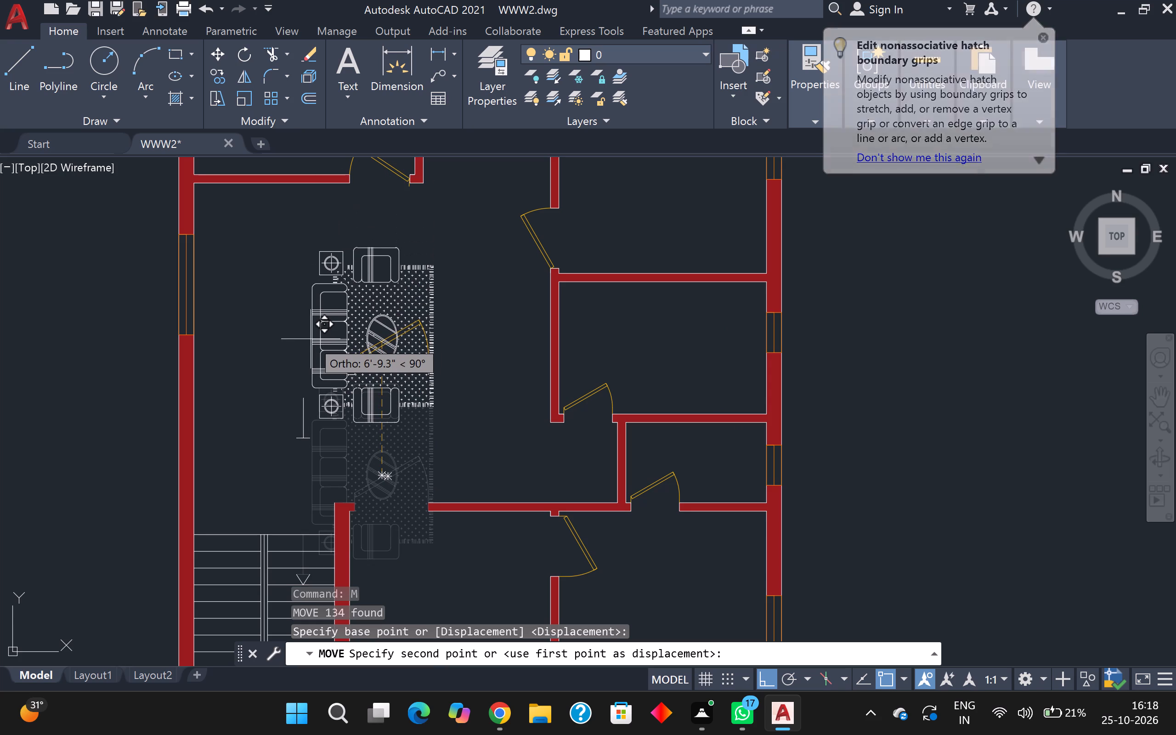
pyautogui.press('F8')
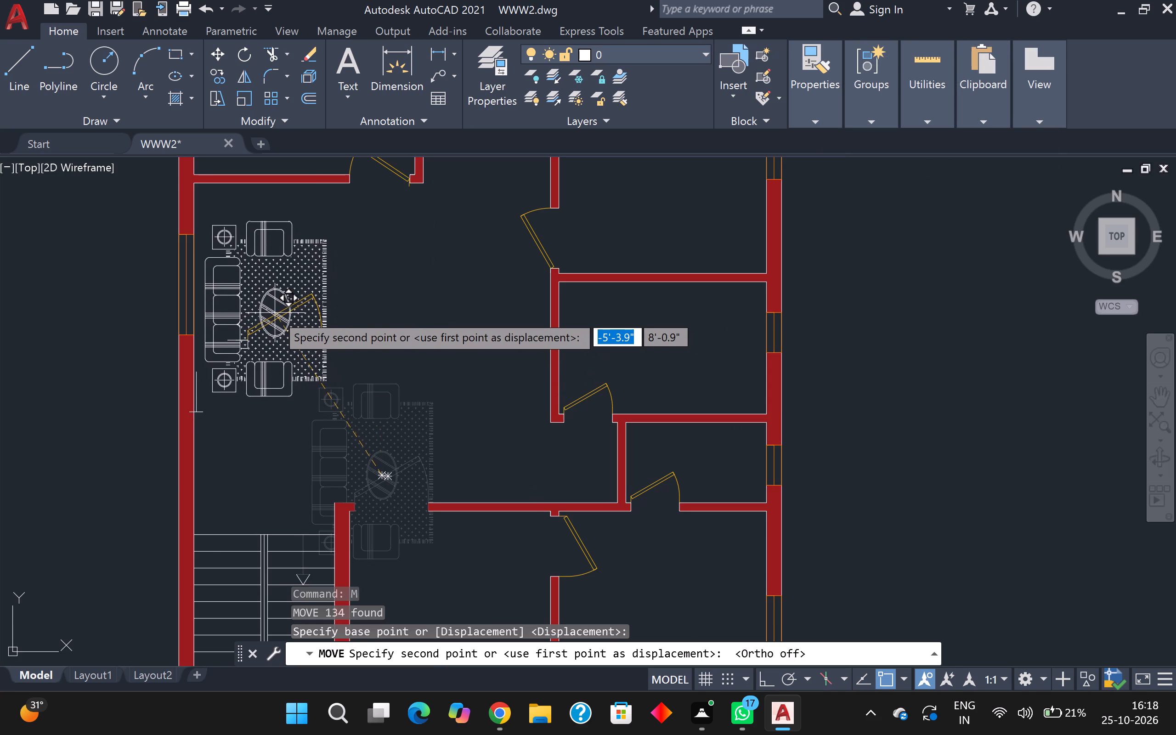
pyautogui.click(277, 313)
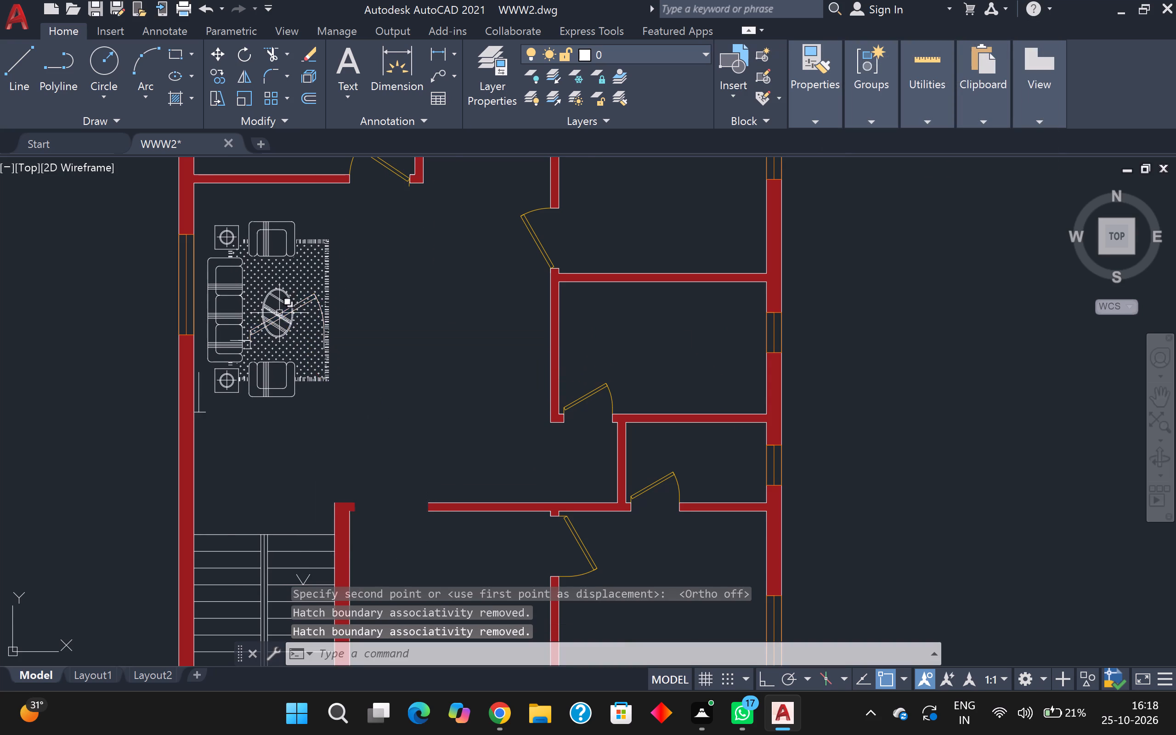
# Copy the double bed set from the furnished plan's M.BED ROOM into the unfurnished plan's top-left corner room, against the top wall.
pyautogui.scroll(-1, 284, 313)
pyautogui.scroll(-1, 373, 344)
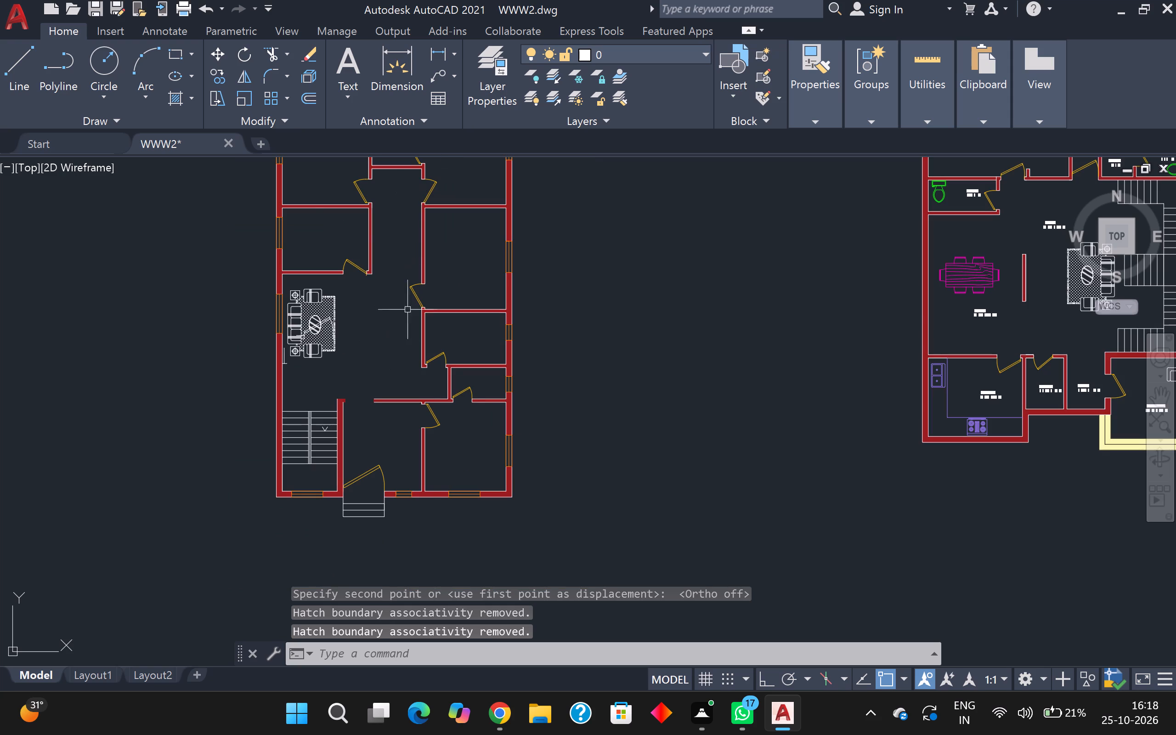
pyautogui.scroll(2, 401, 342)
pyautogui.scroll(-2, 441, 399)
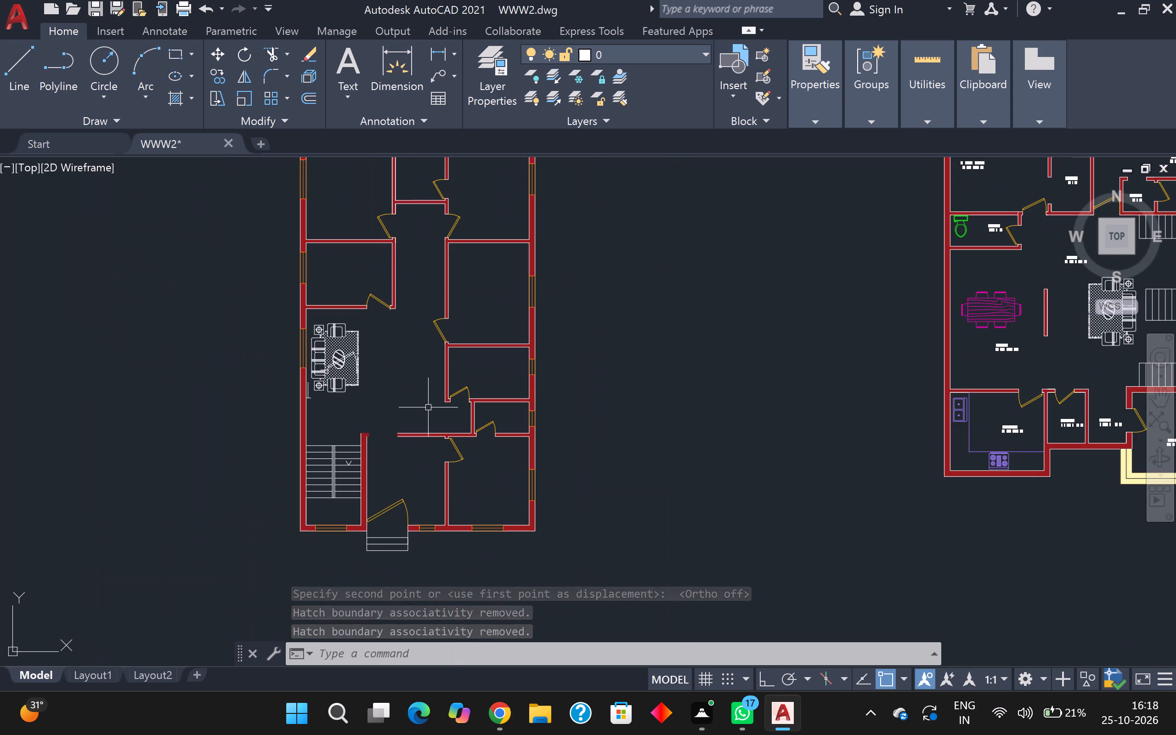
pyautogui.scroll(-1, 426, 376)
pyautogui.scroll(2, 412, 404)
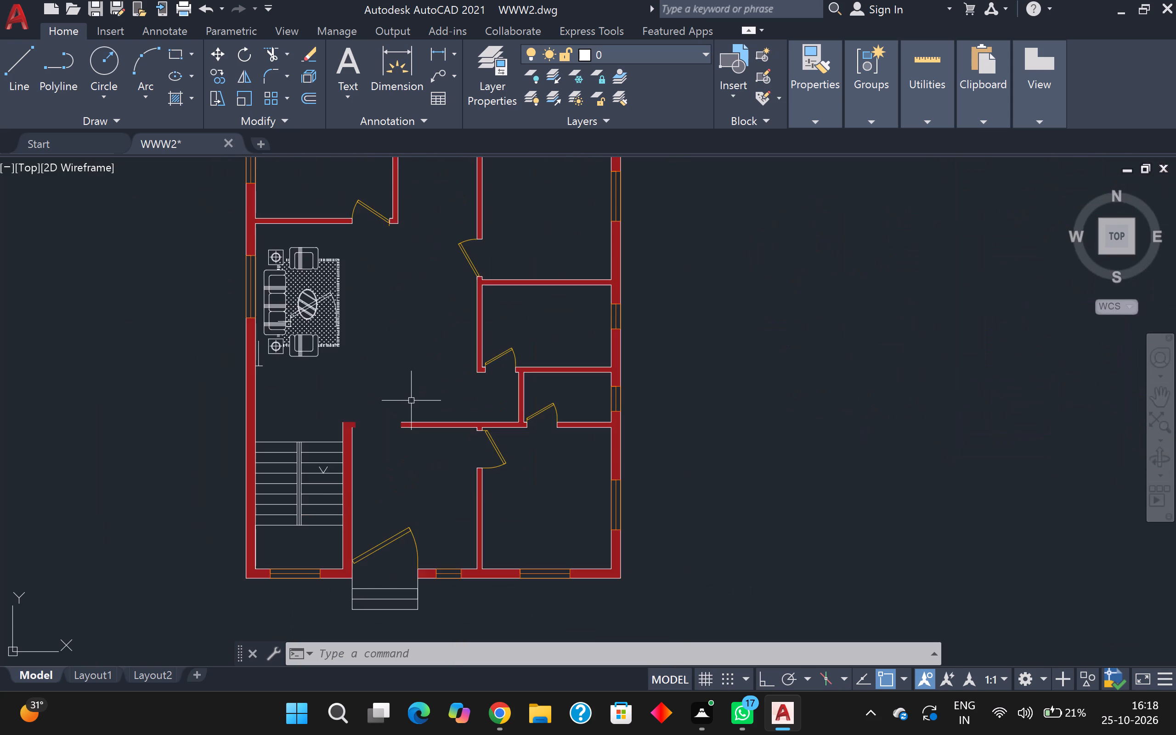
pyautogui.scroll(-2, 411, 400)
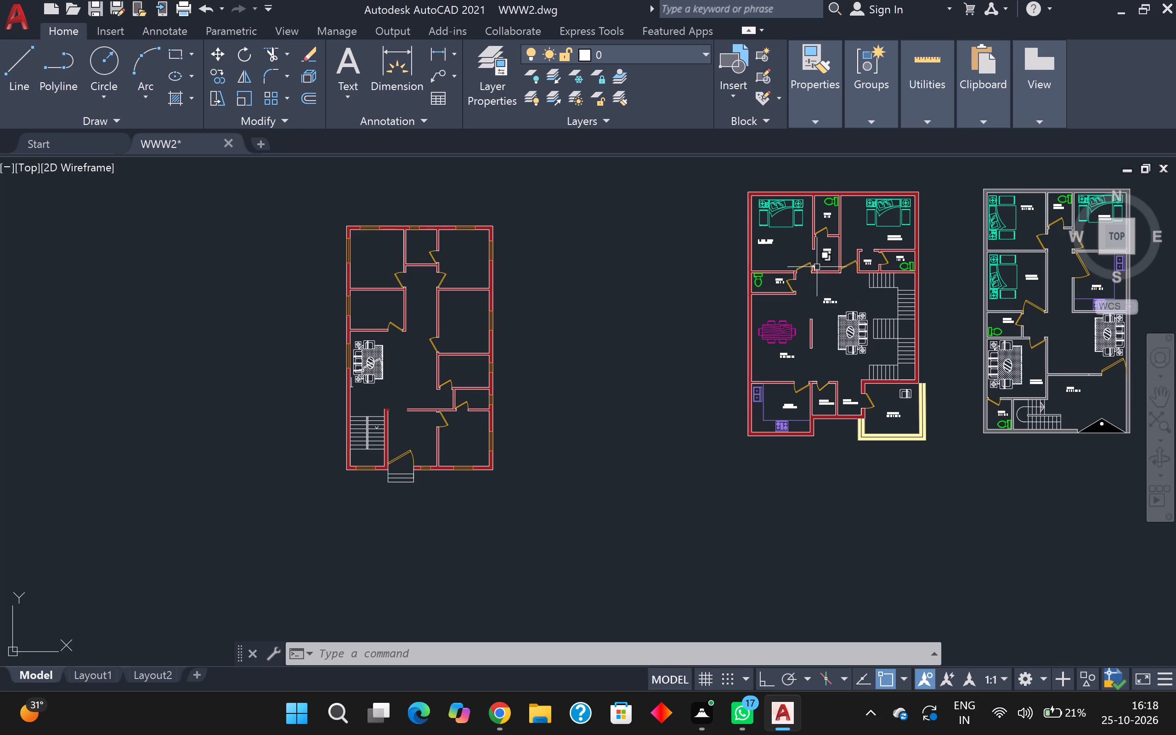
pyautogui.moveTo(807, 266); pyautogui.dragTo(806, 277, button='middle')
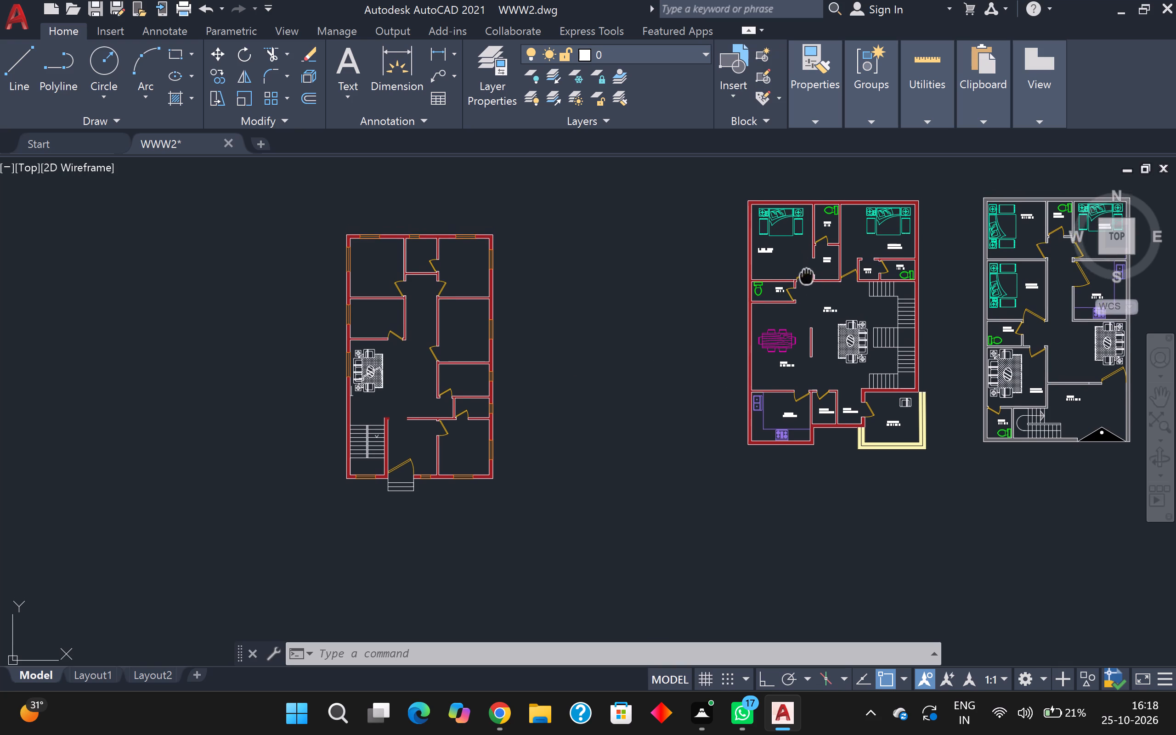
pyautogui.moveTo(806, 277); pyautogui.dragTo(788, 324, button='middle')
pyautogui.scroll(1, 783, 324)
pyautogui.scroll(-1, 783, 326)
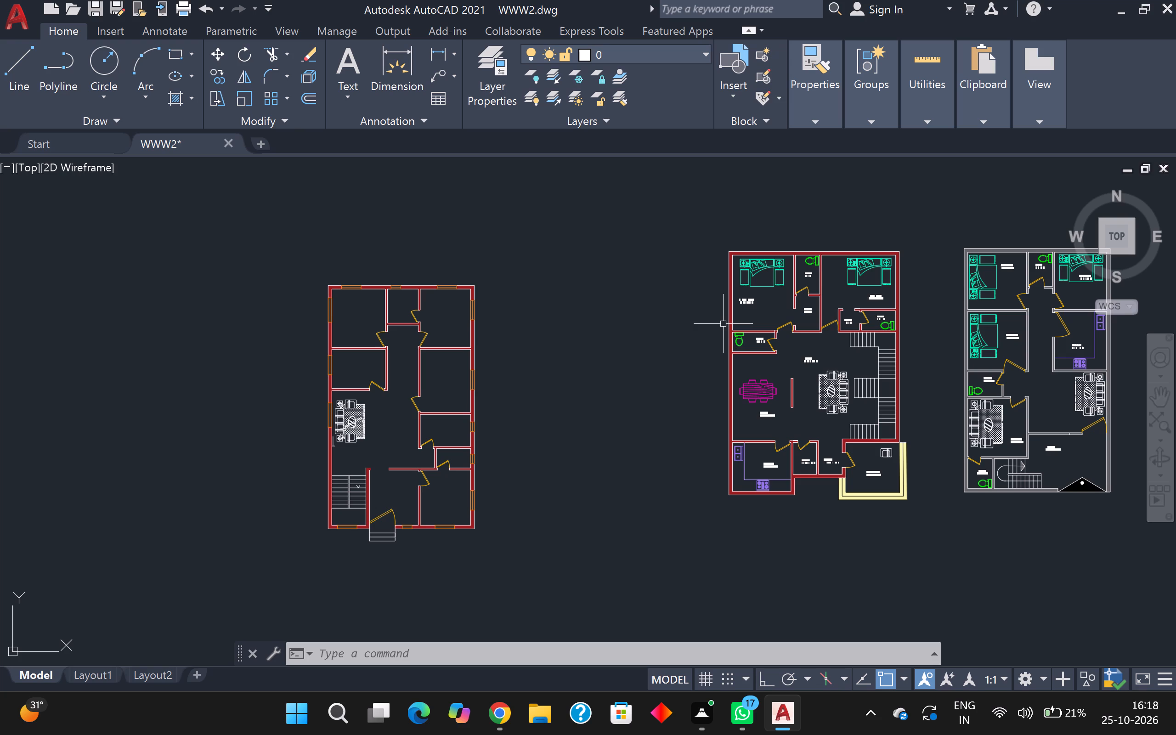
pyautogui.scroll(2, 745, 243)
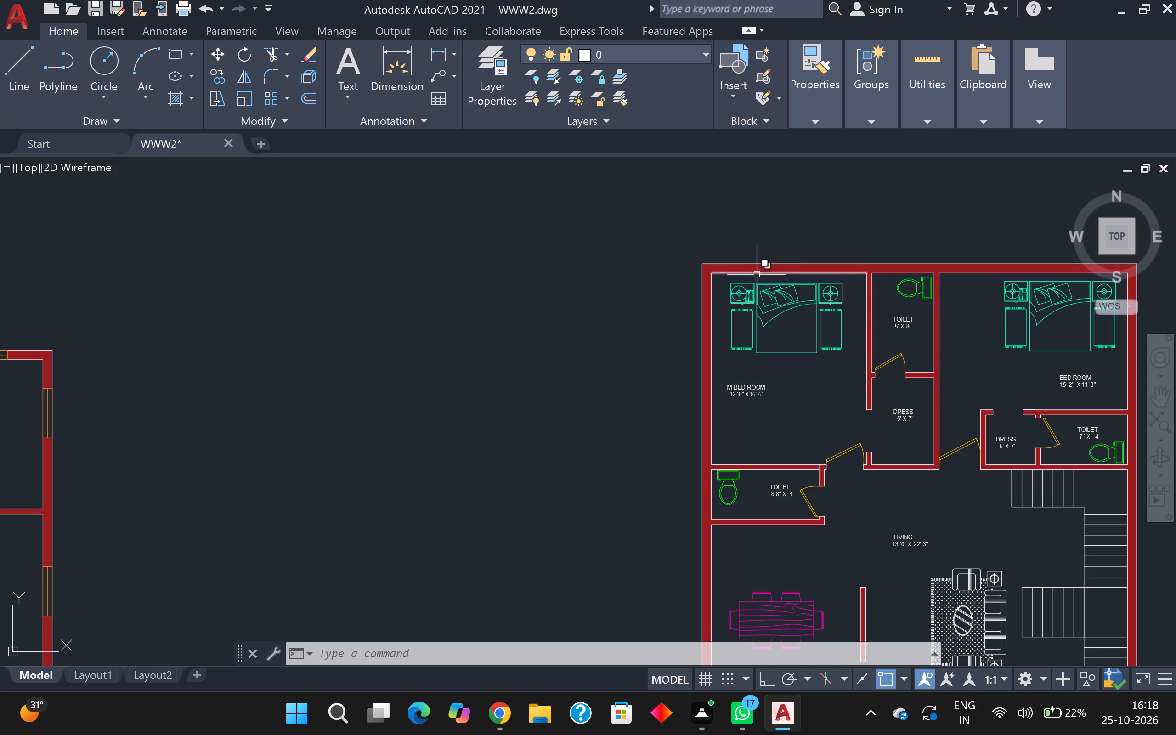
pyautogui.click(759, 283)
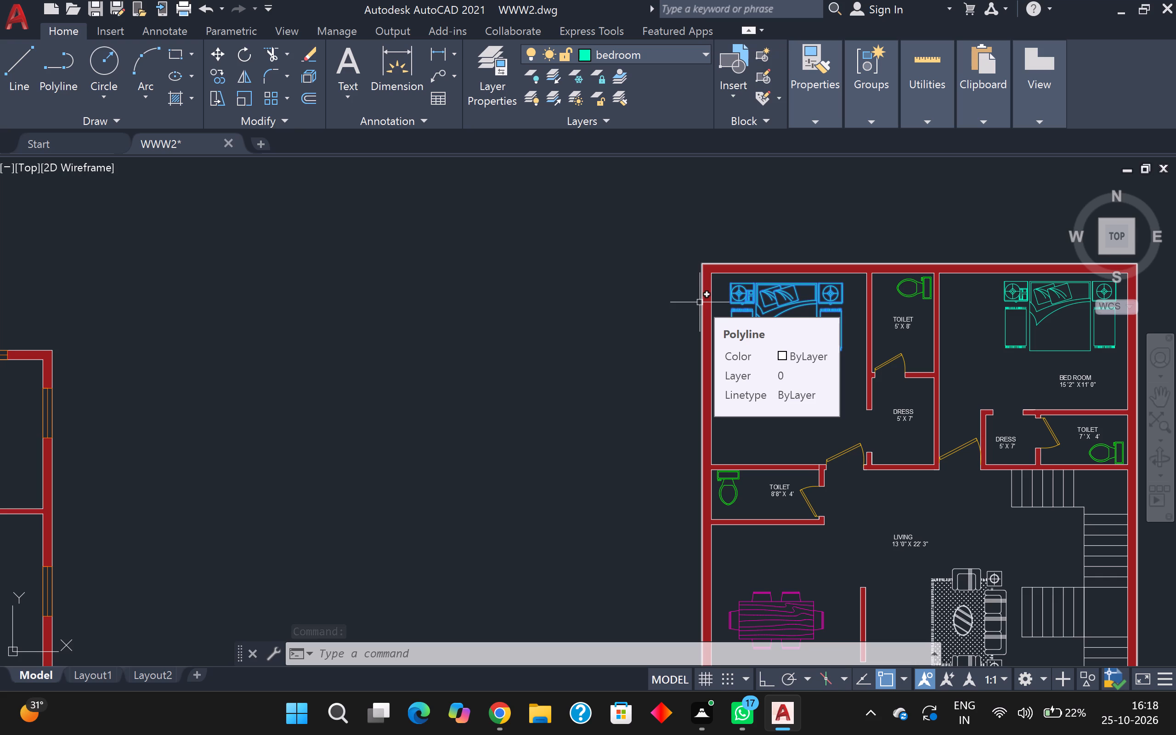
pyautogui.press('c')
pyautogui.press('o')
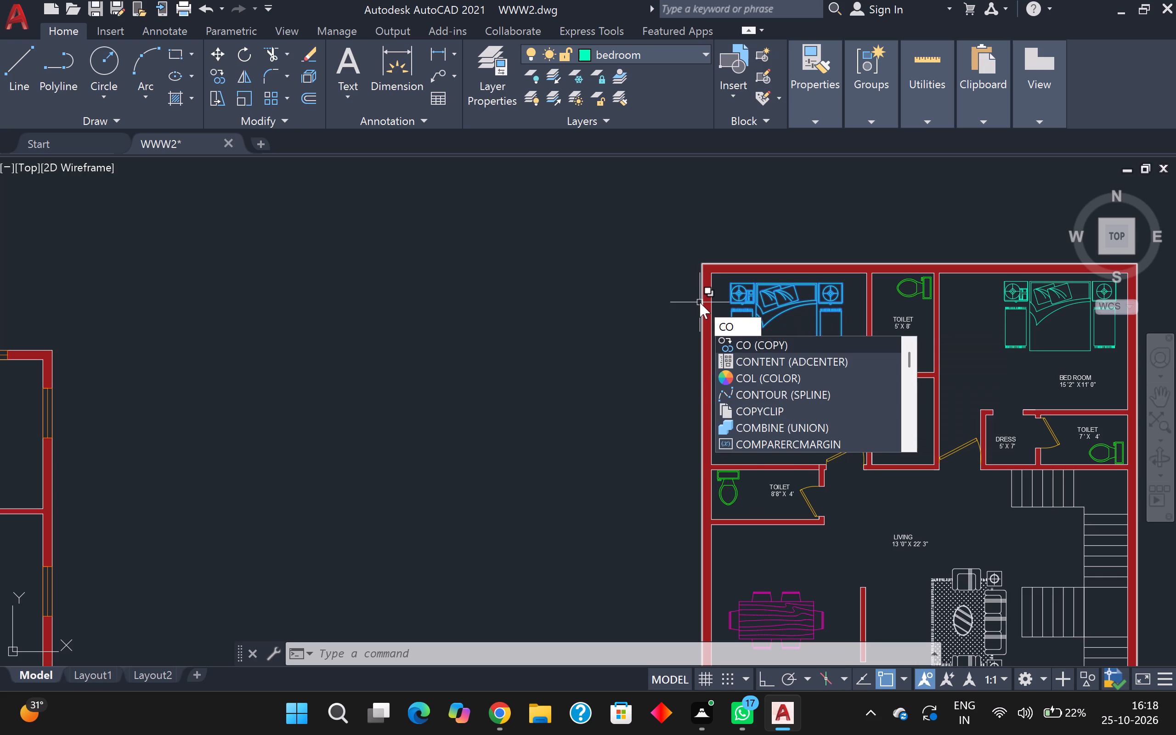
pyautogui.press('Return')
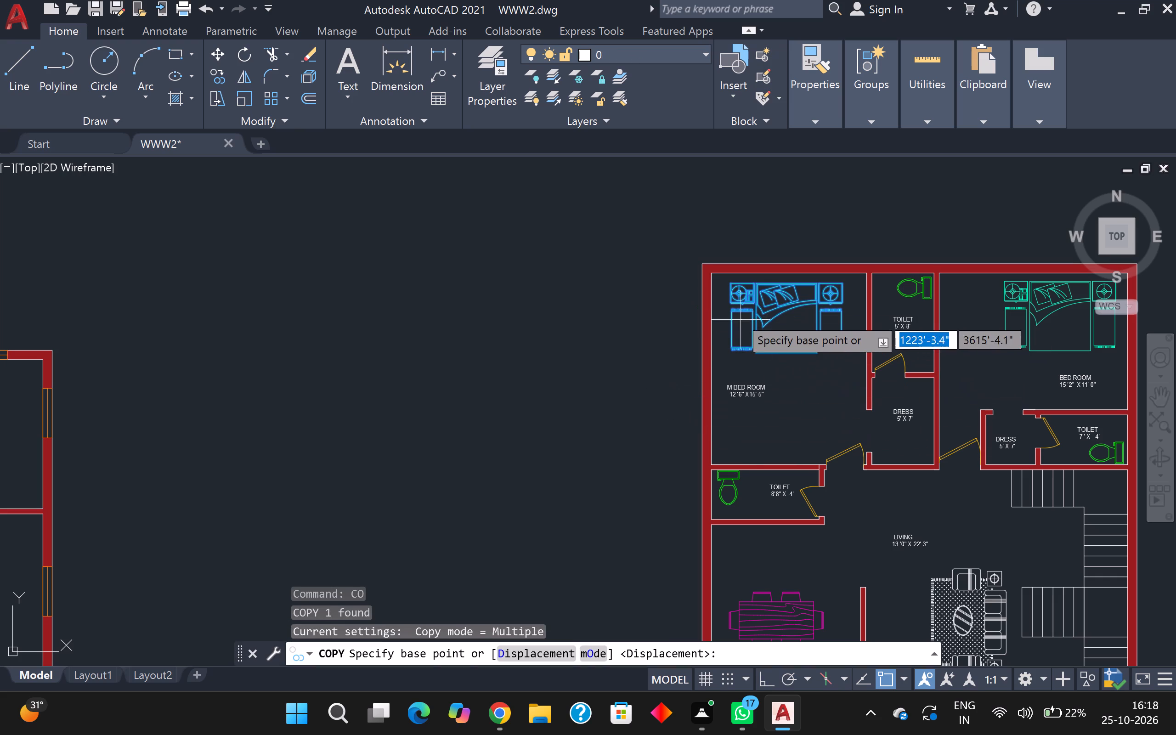
pyautogui.click(739, 300)
pyautogui.scroll(-3, 517, 327)
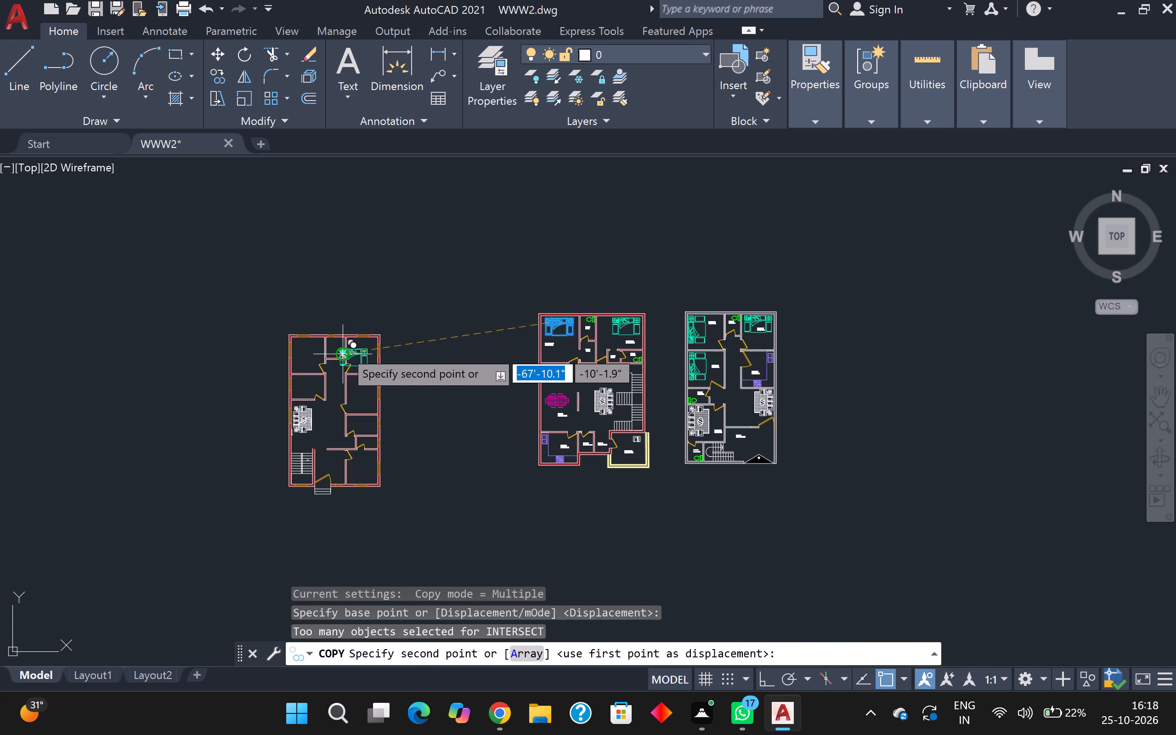
pyautogui.scroll(4, 297, 352)
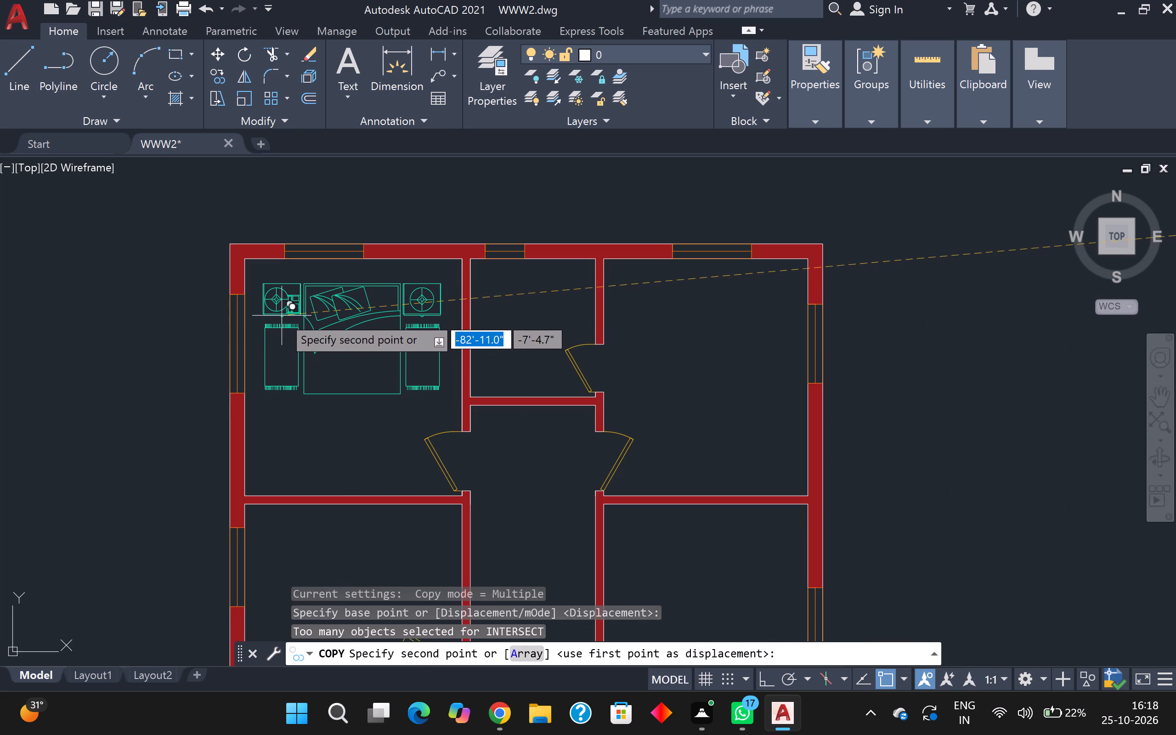
pyautogui.click(283, 305)
# Place a second copy of the bed set in the unfurnished plan's top-right corner room, against the top wall.
pyautogui.scroll(-1, 435, 307)
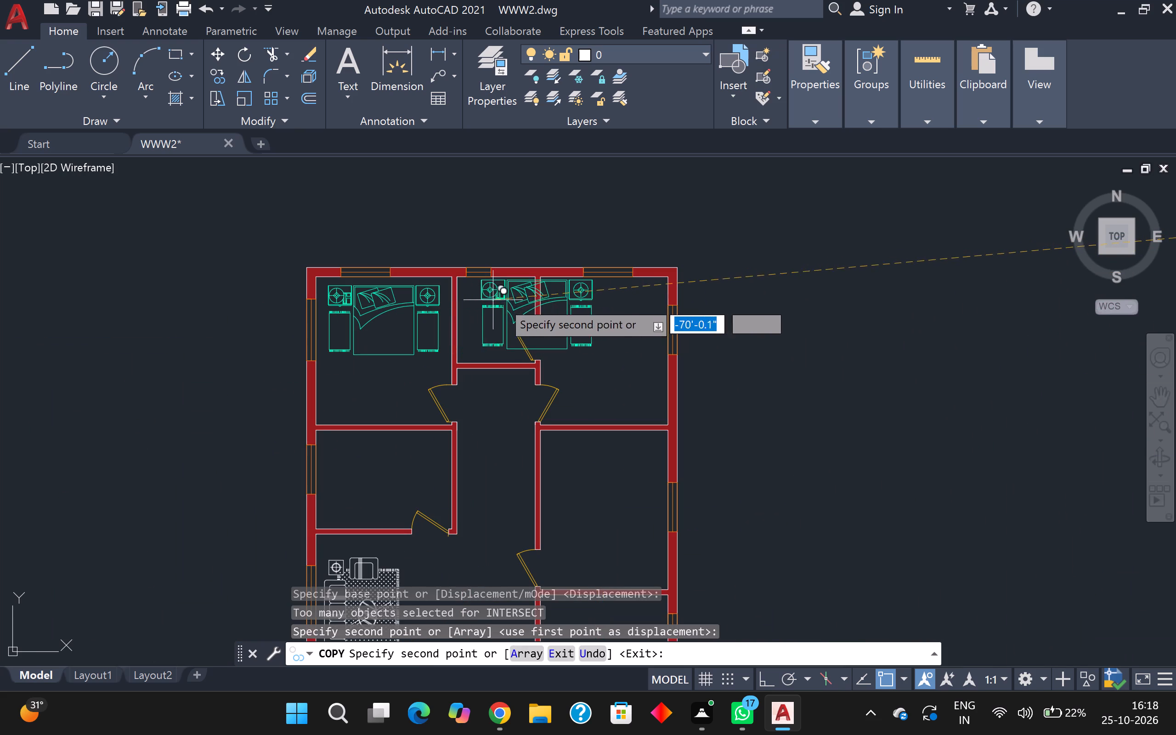
pyautogui.scroll(2, 566, 306)
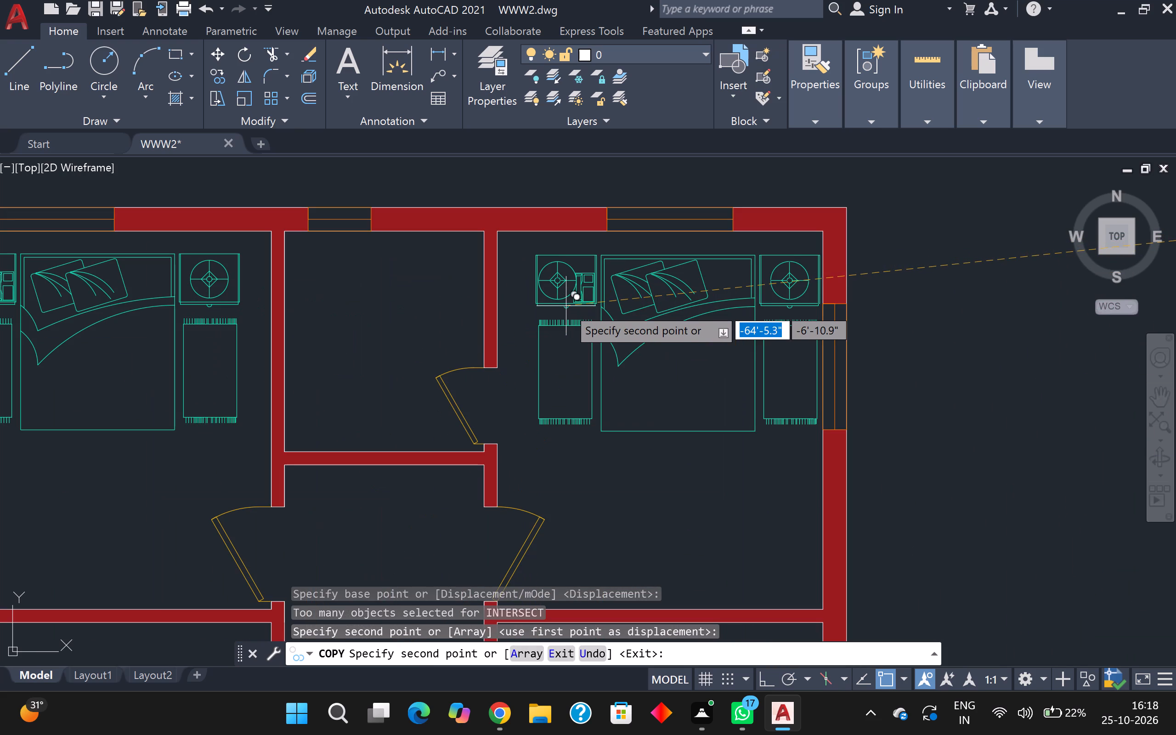
pyautogui.click(554, 297)
# Place a third copy of the bed set outside the plan, just right of its bottom-right room, and end the Copy command.
pyautogui.scroll(-3, 554, 297)
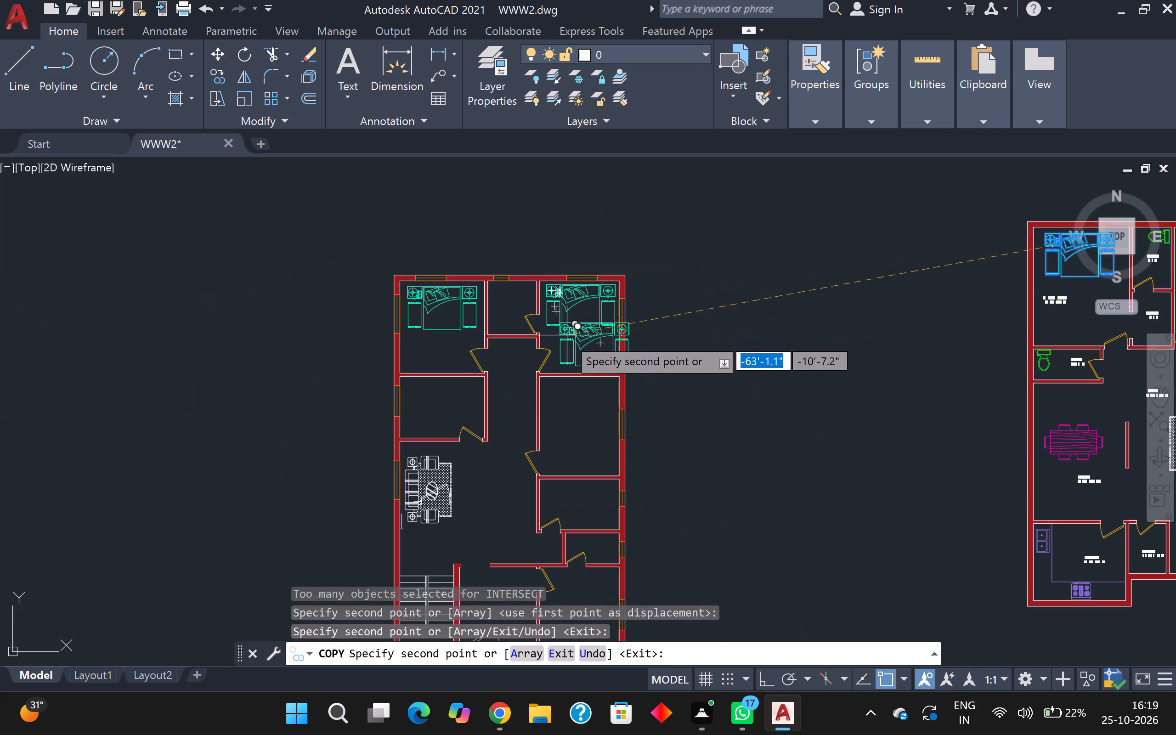
pyautogui.moveTo(566, 337); pyautogui.dragTo(547, 261, button='middle')
pyautogui.scroll(-1, 549, 312)
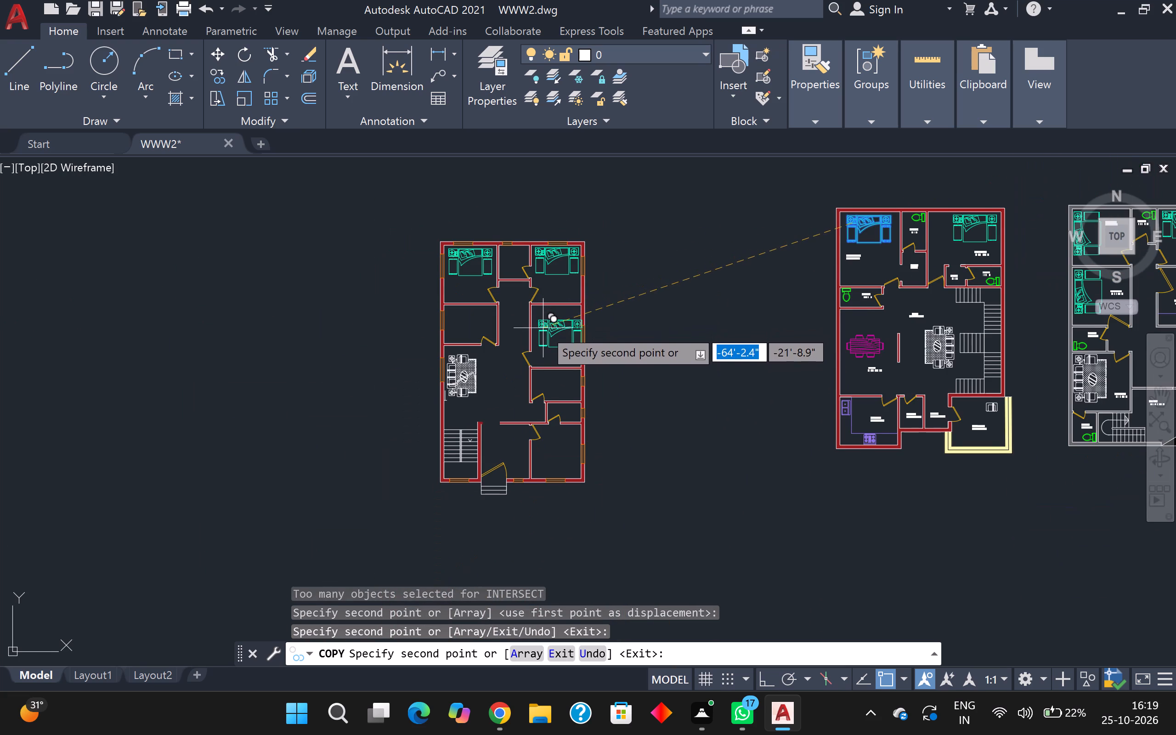
pyautogui.moveTo(543, 328); pyautogui.dragTo(509, 247, button='middle')
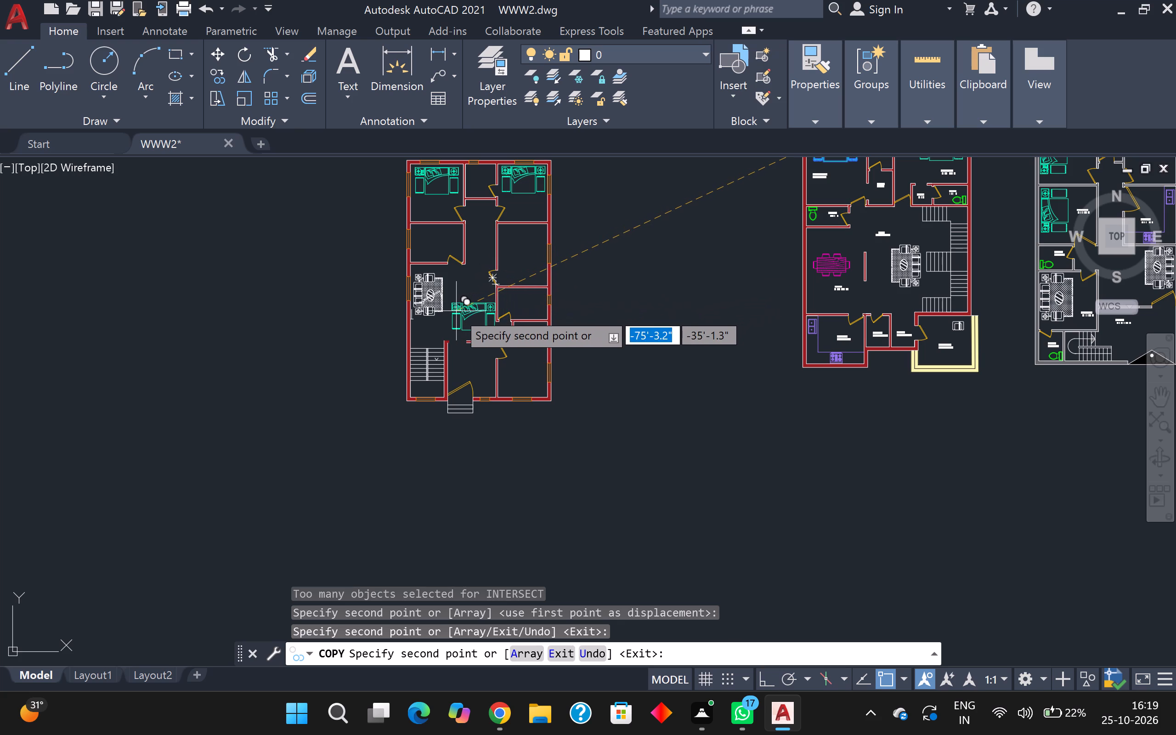
pyautogui.scroll(2, 511, 362)
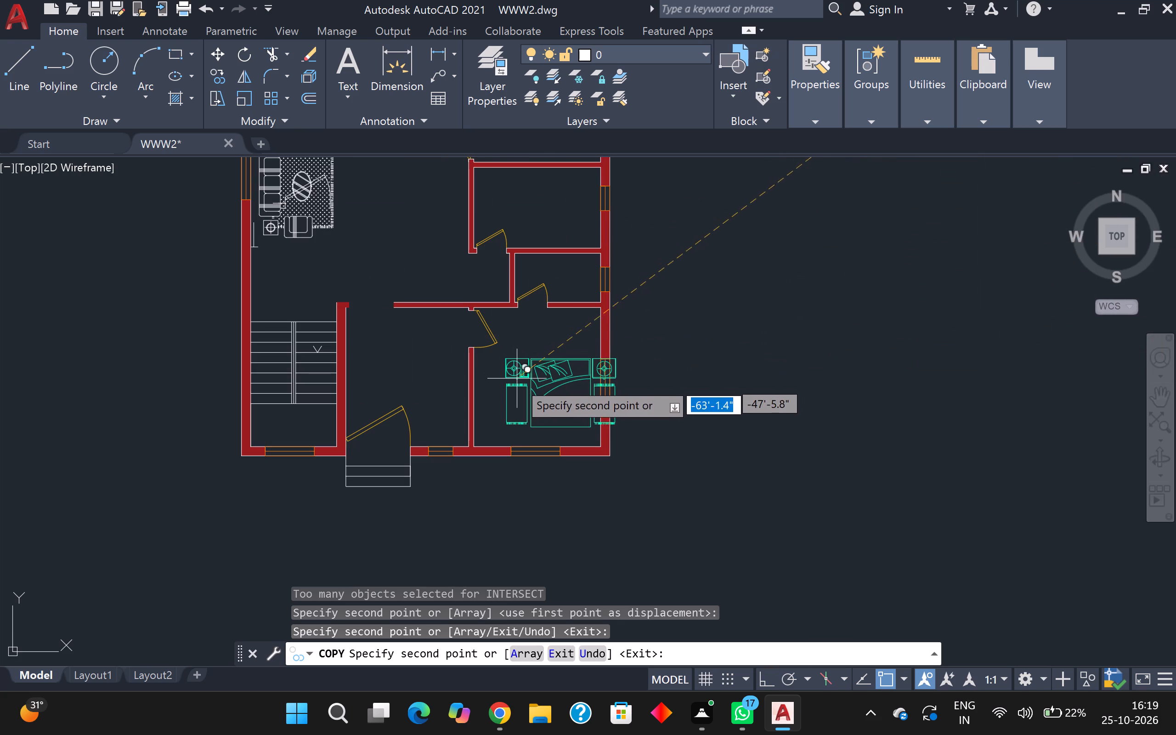
pyautogui.scroll(2, 520, 392)
pyautogui.scroll(-1, 501, 392)
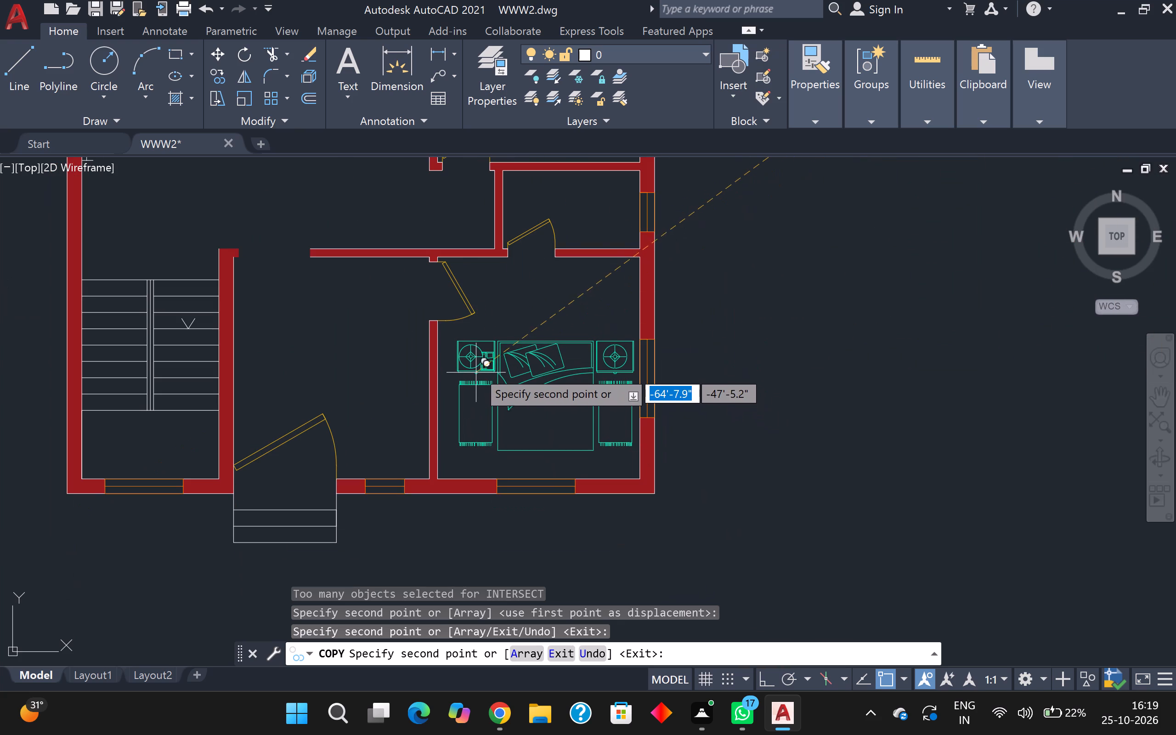
pyautogui.scroll(-1, 476, 369)
pyautogui.scroll(1, 476, 365)
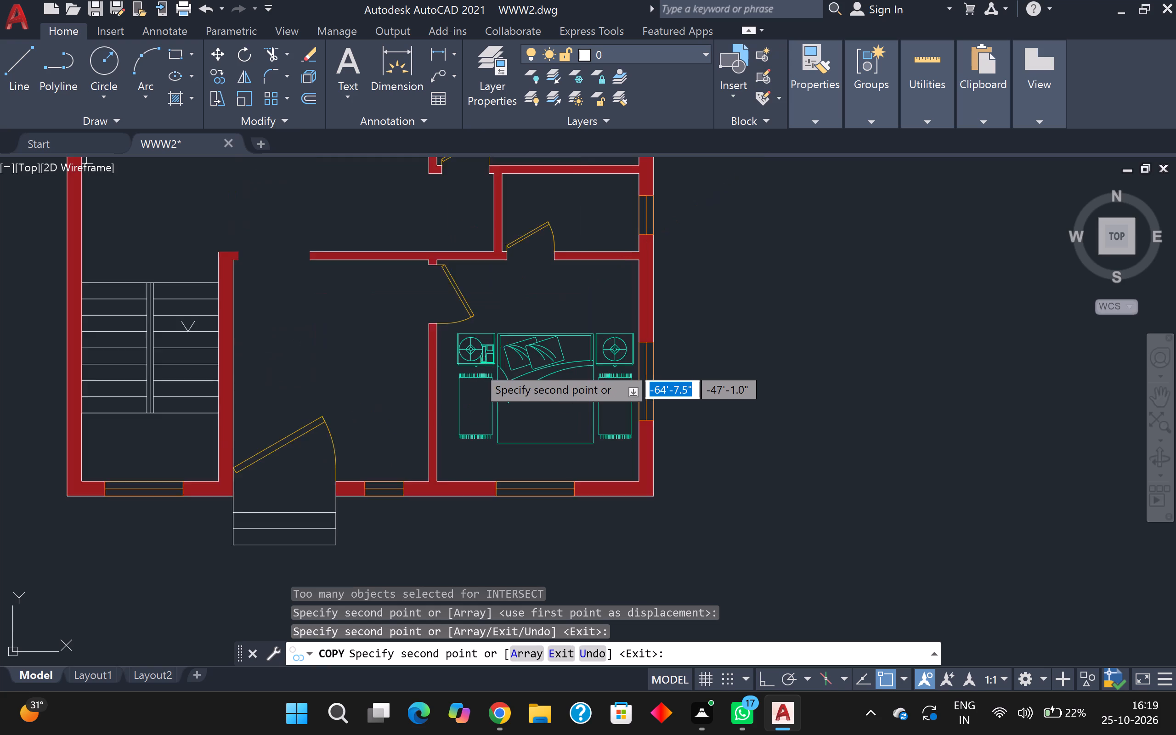
pyautogui.scroll(1, 476, 365)
pyautogui.scroll(-3, 476, 365)
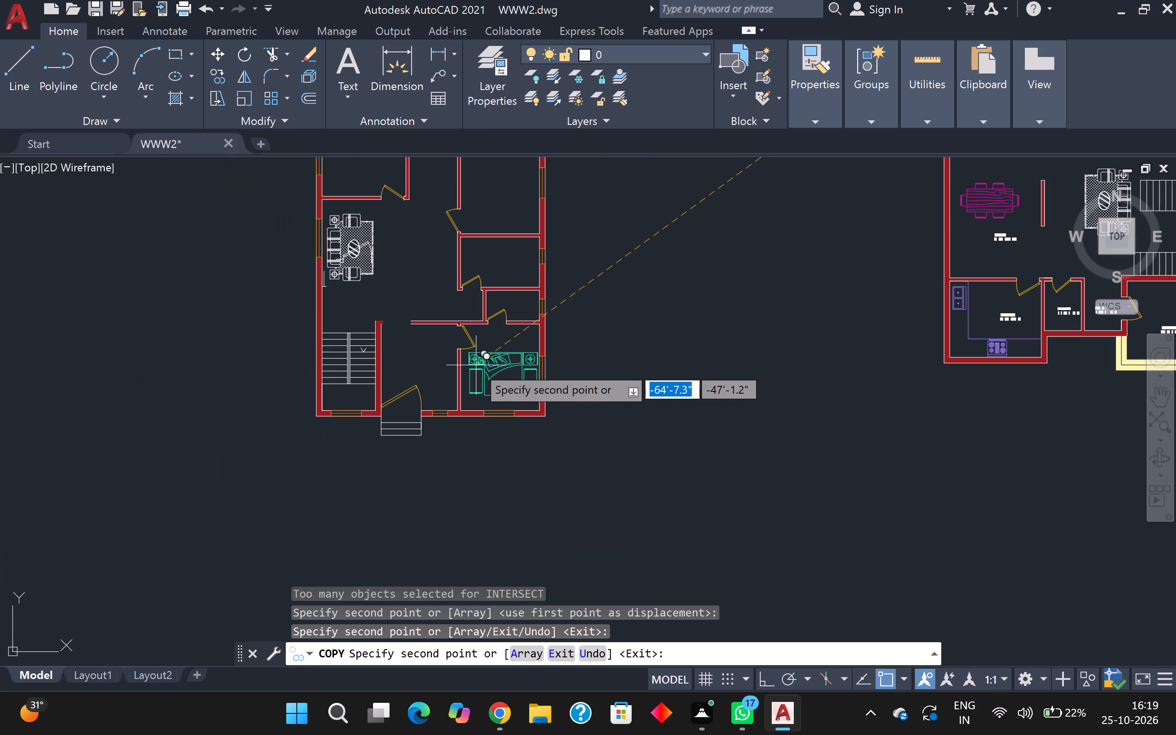
pyautogui.scroll(-1, 451, 362)
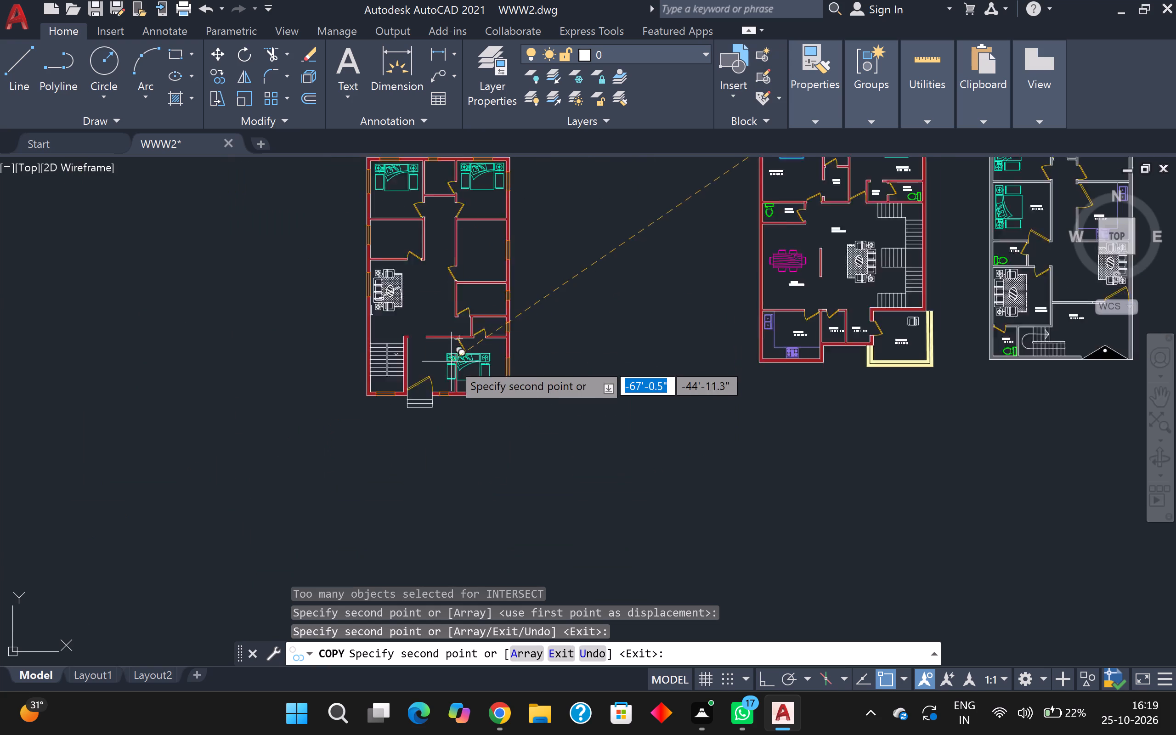
pyautogui.scroll(-1, 451, 362)
pyautogui.scroll(1, 485, 351)
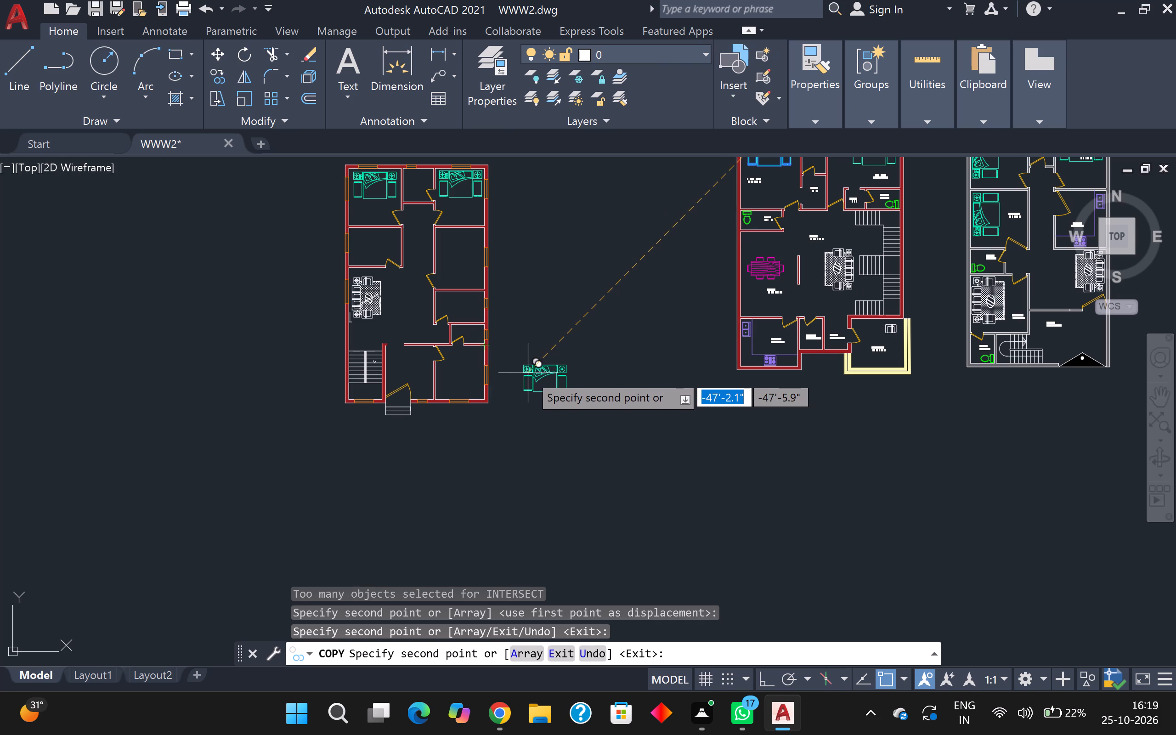
pyautogui.scroll(2, 528, 373)
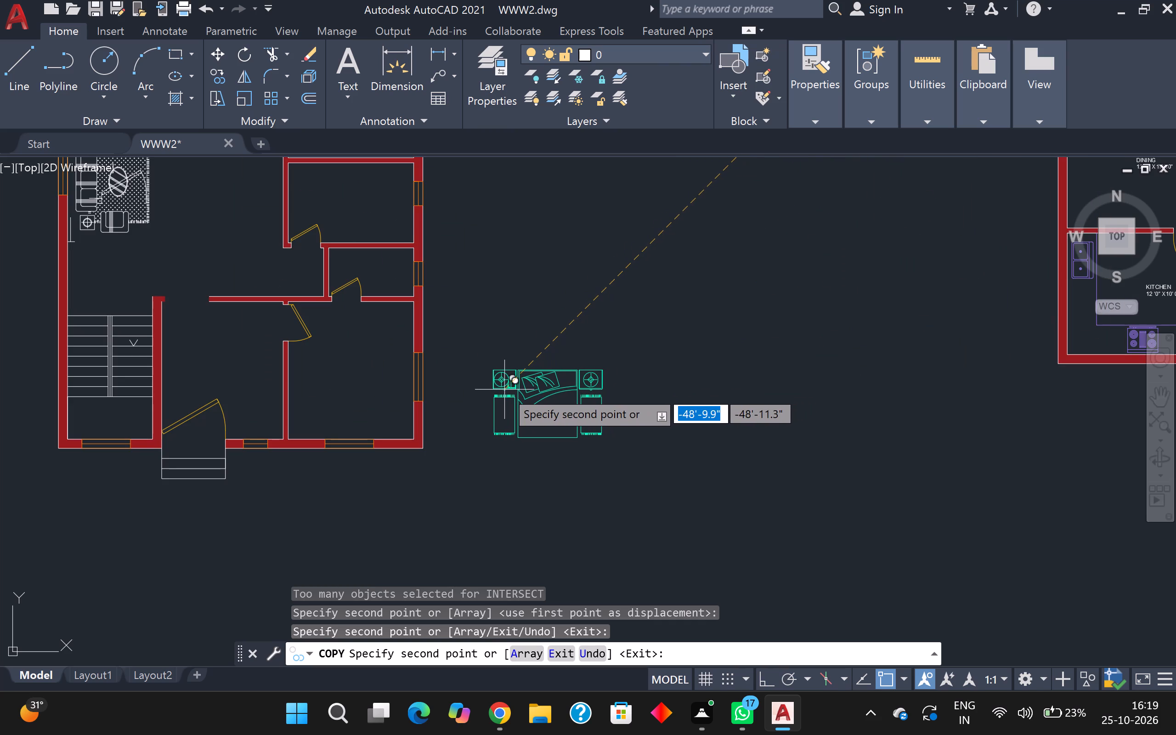
pyautogui.click(504, 390)
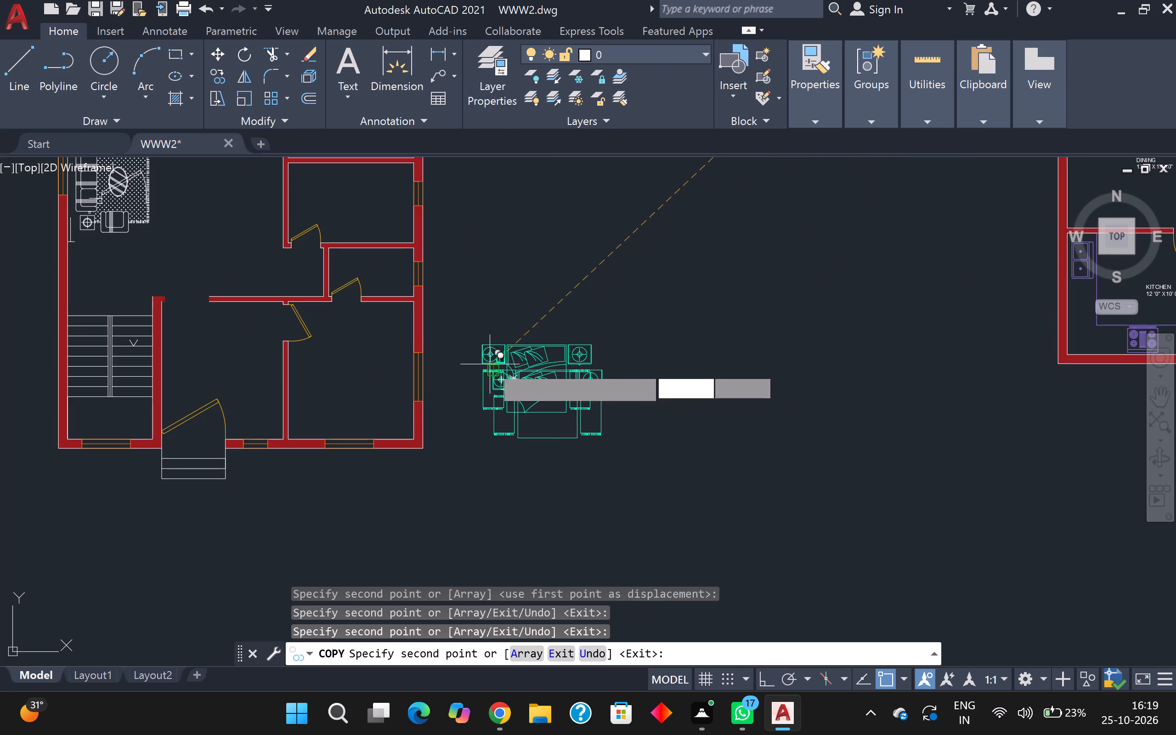
pyautogui.press('Escape')
# Rotate the bed set outside the plan 90° clockwise with Ortho on, so its headboard faces east.
pyautogui.scroll(-1, 532, 445)
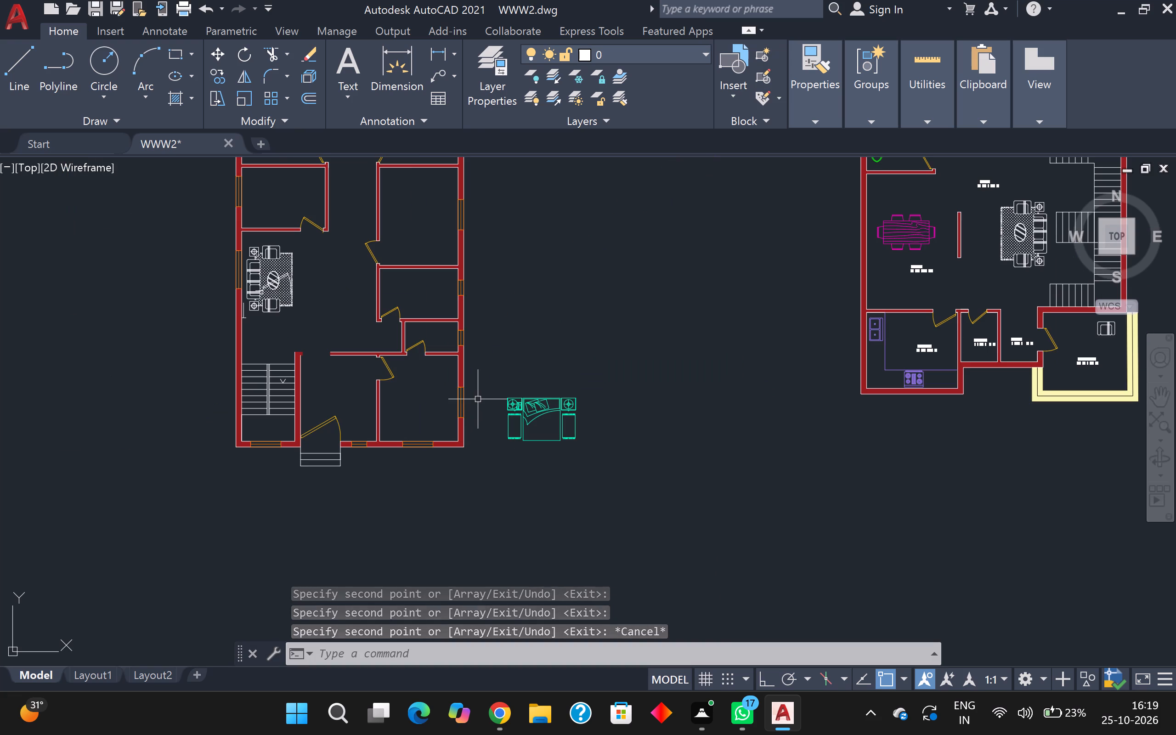
pyautogui.click(484, 388)
pyautogui.click(620, 460)
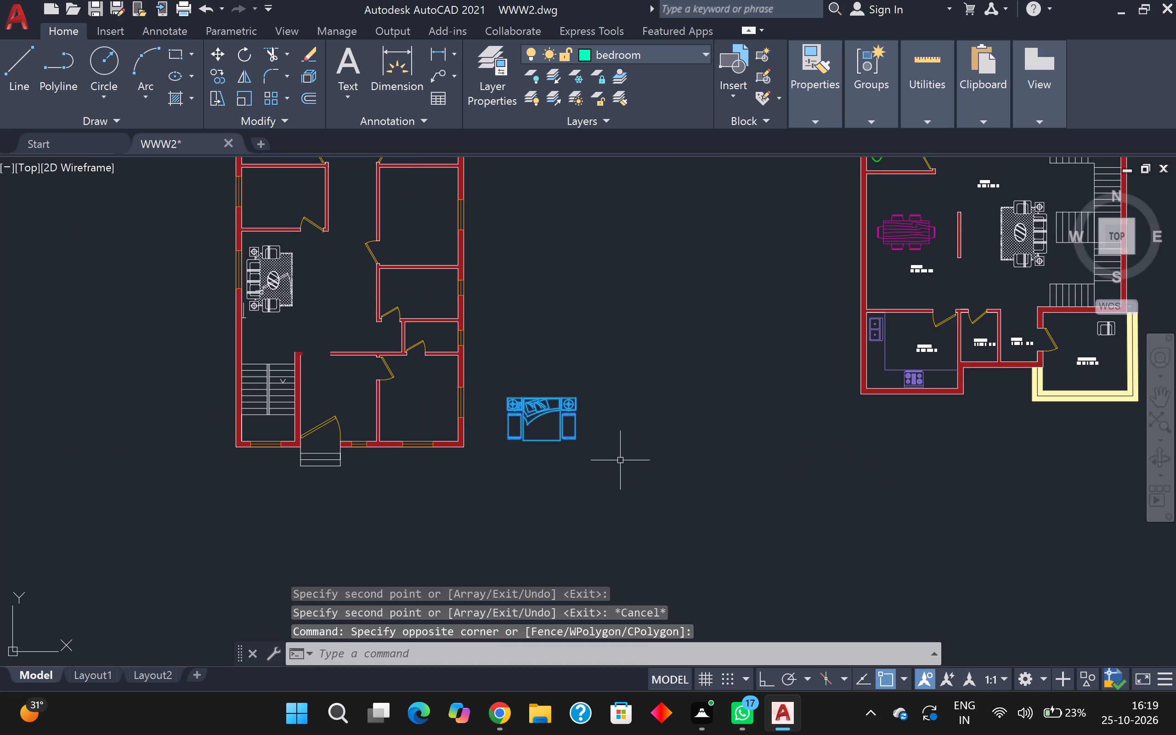
pyautogui.write('ro')
pyautogui.press('Return')
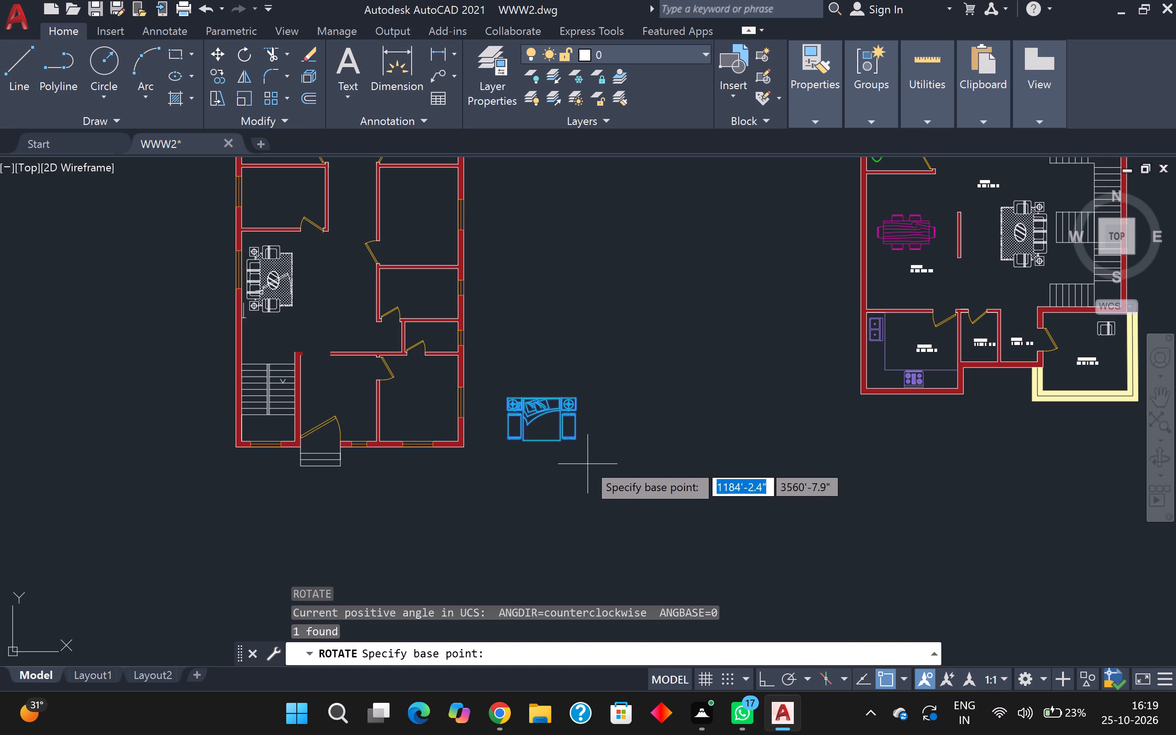
pyautogui.click(573, 437)
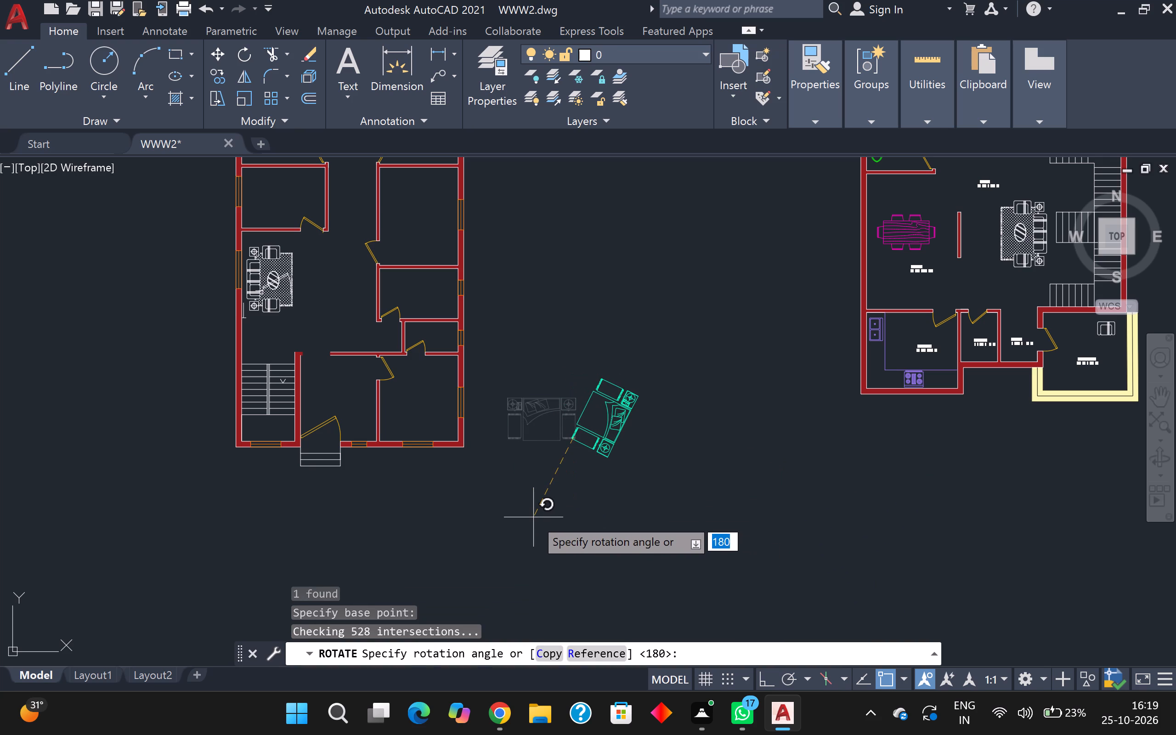
pyautogui.press('F8')
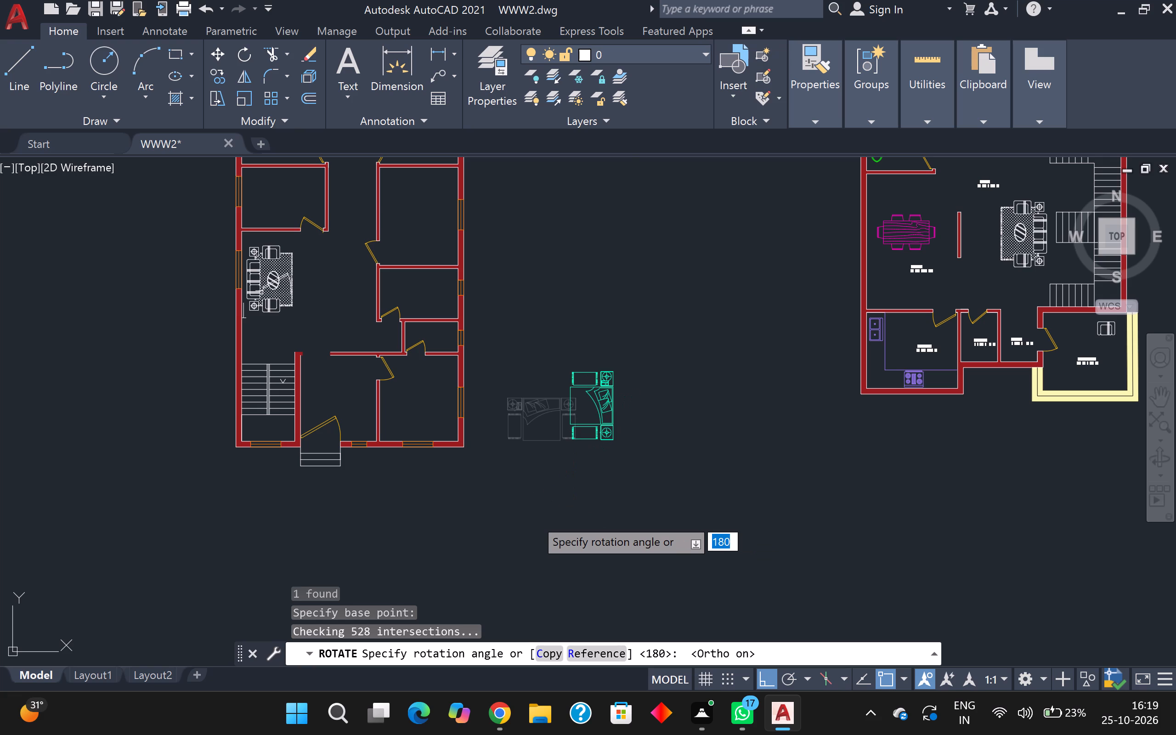
pyautogui.scroll(2, 533, 517)
pyautogui.click(539, 515)
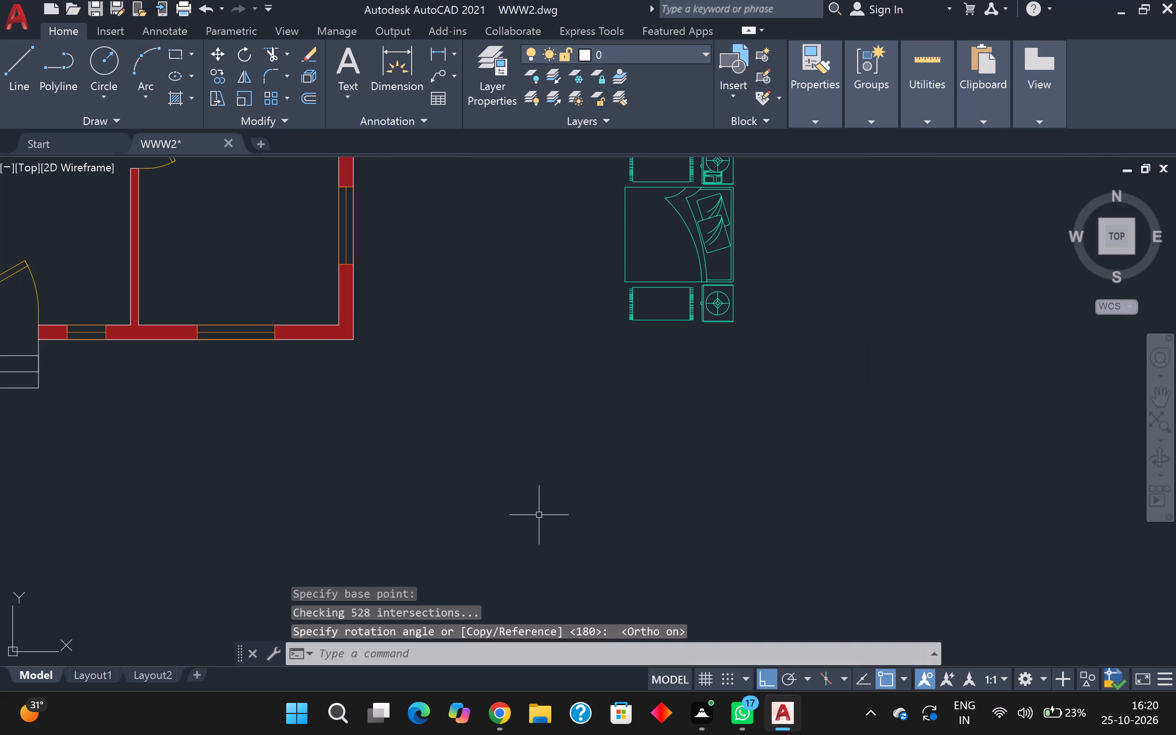
# Copy the rotated bed set straight across into the plan's bottom-right room, with the headboard toward the outer-wall window.
pyautogui.scroll(-1, 539, 515)
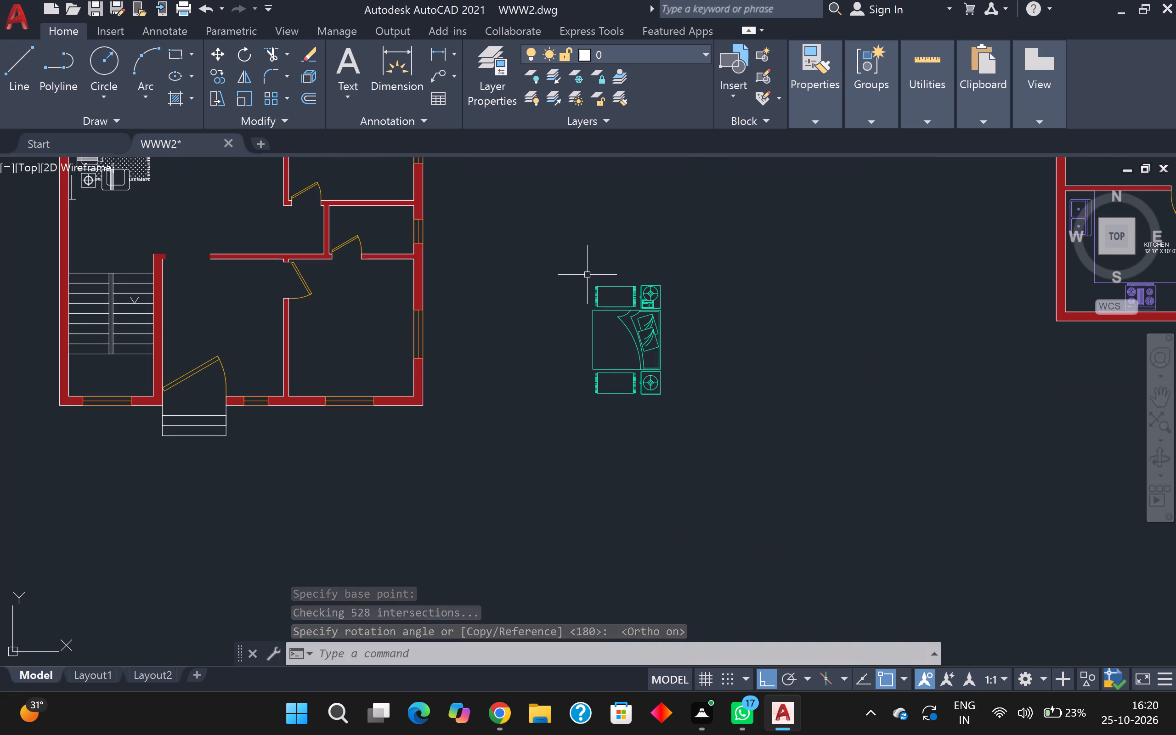
pyautogui.click(599, 296)
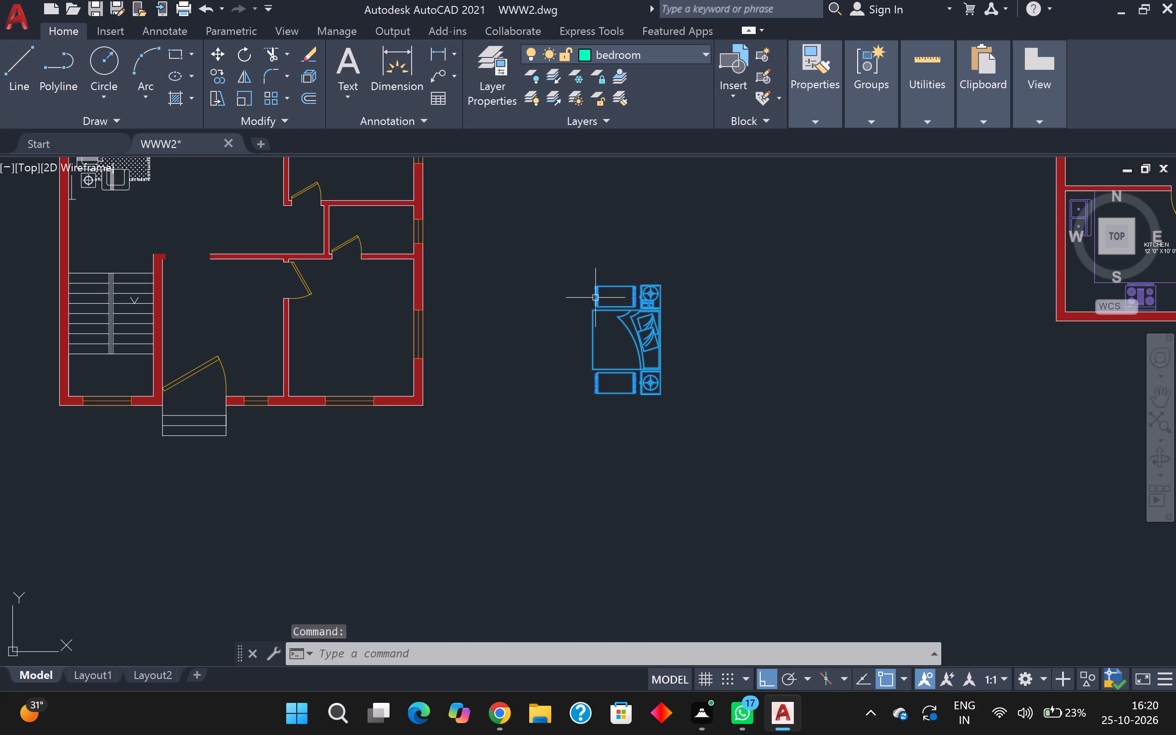
pyautogui.write('co')
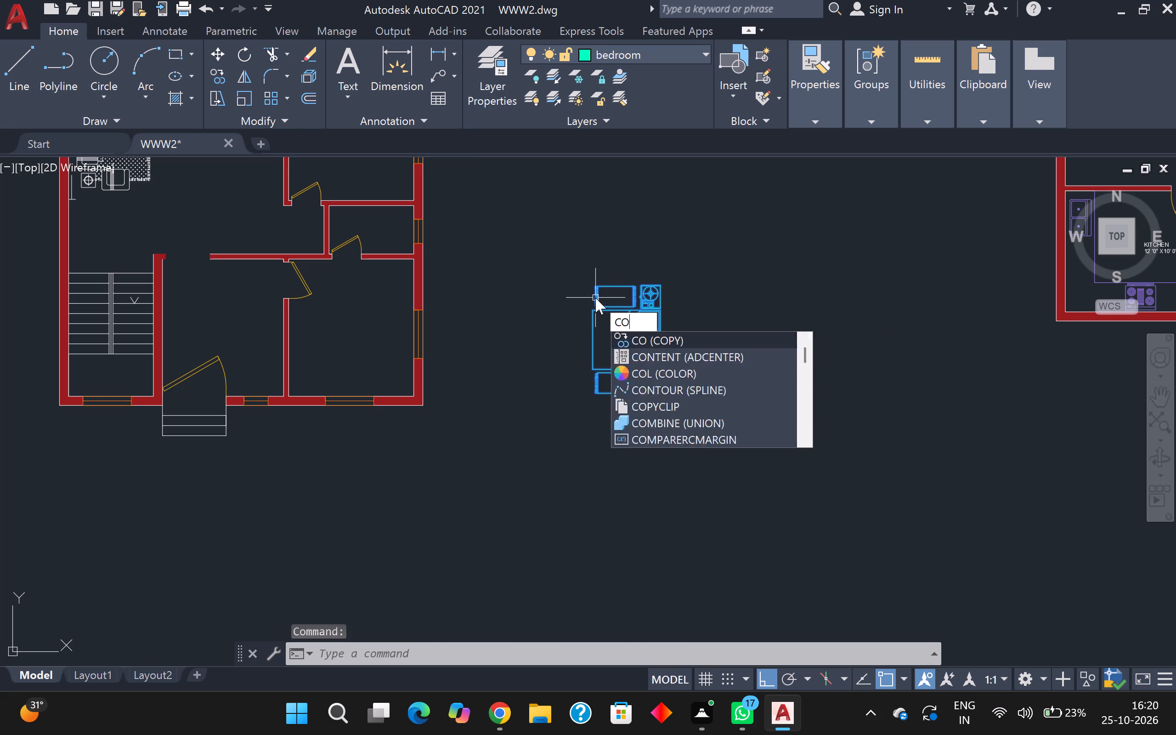
pyautogui.press('Return')
pyautogui.click(596, 295)
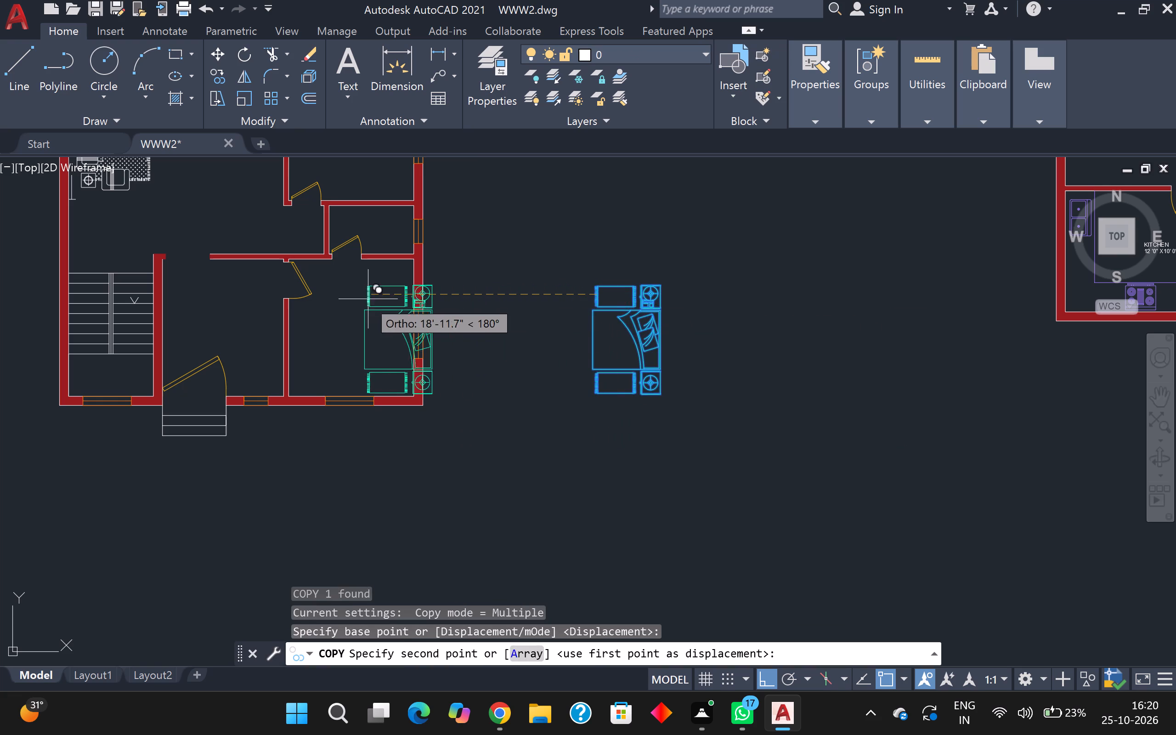
pyautogui.scroll(2, 360, 297)
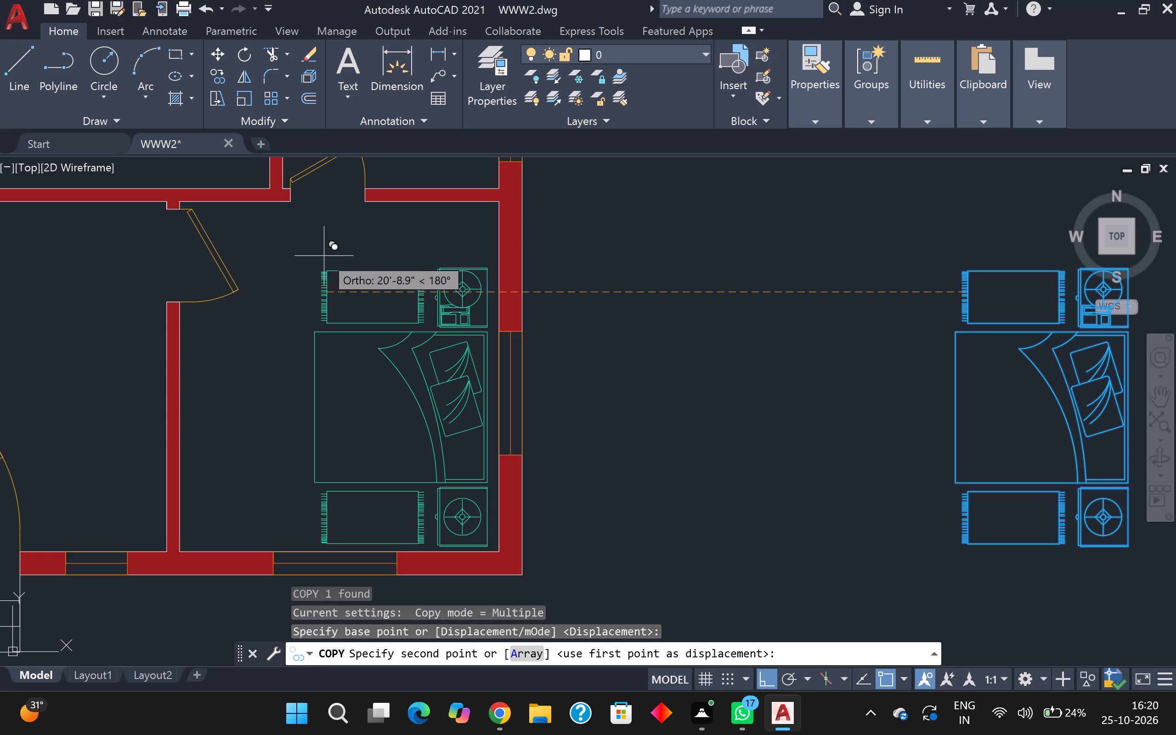
pyautogui.click(324, 256)
pyautogui.scroll(-3, 328, 257)
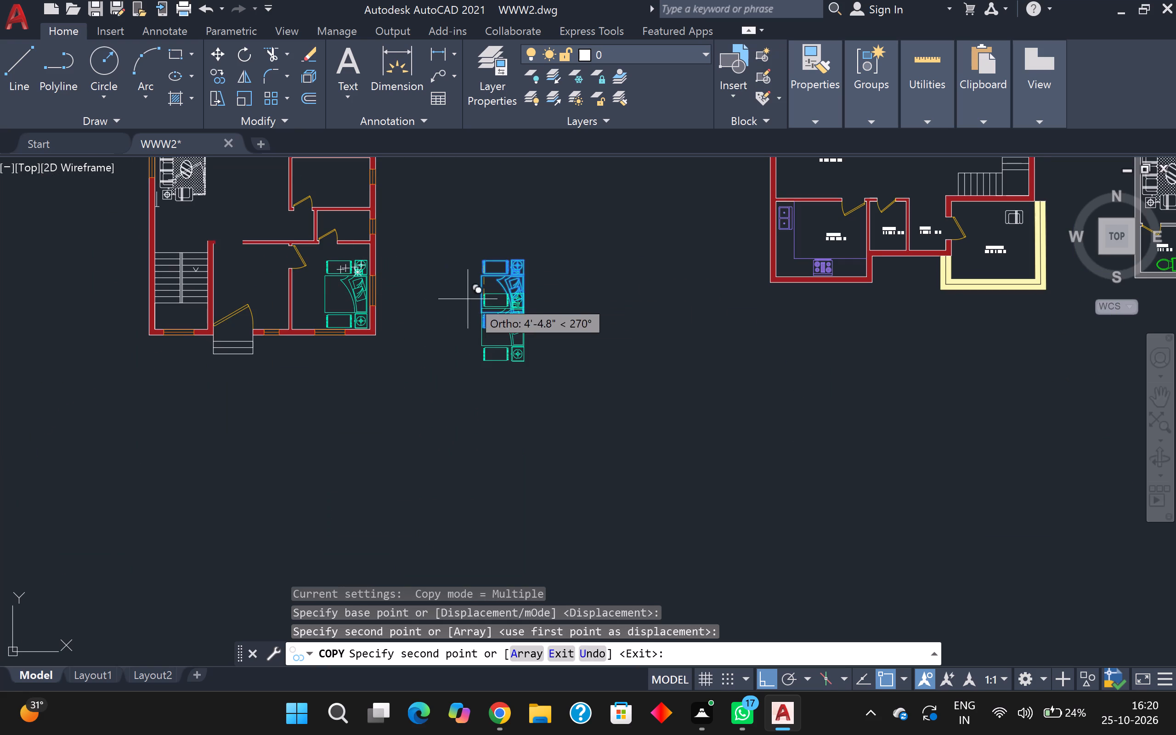
pyautogui.press('Escape')
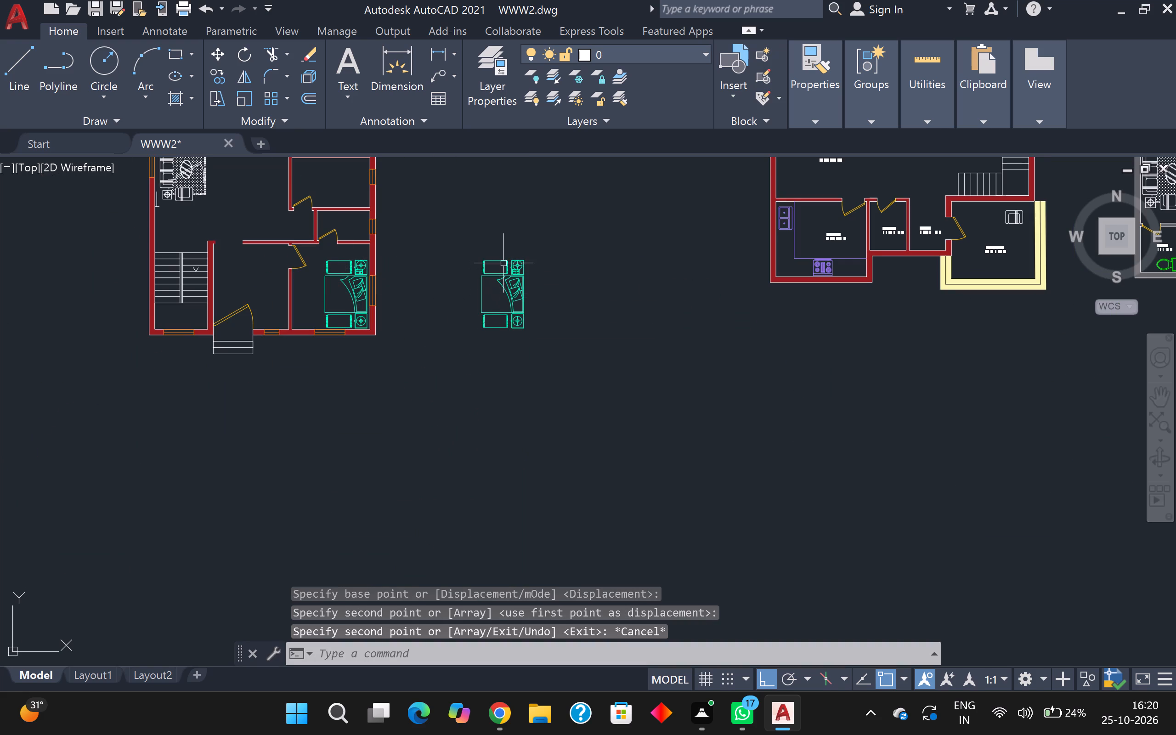
# Delete the leftover rotated bed set outside the plan.
pyautogui.click(505, 260)
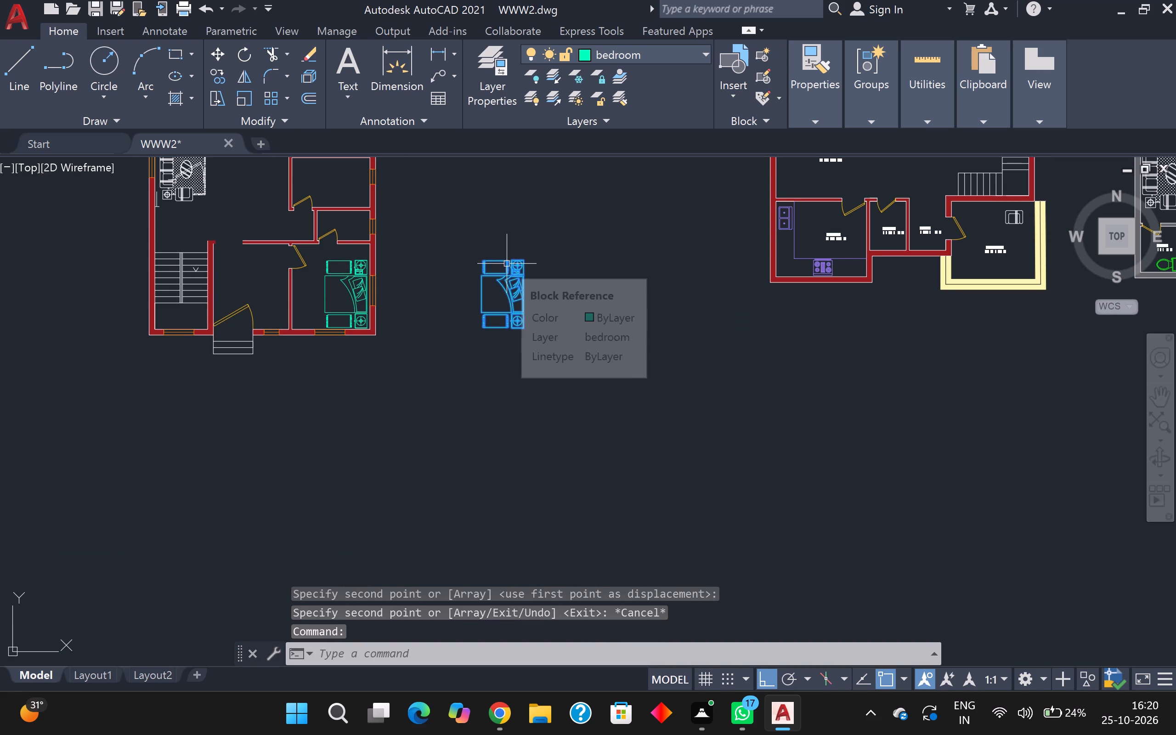
pyautogui.press('Delete')
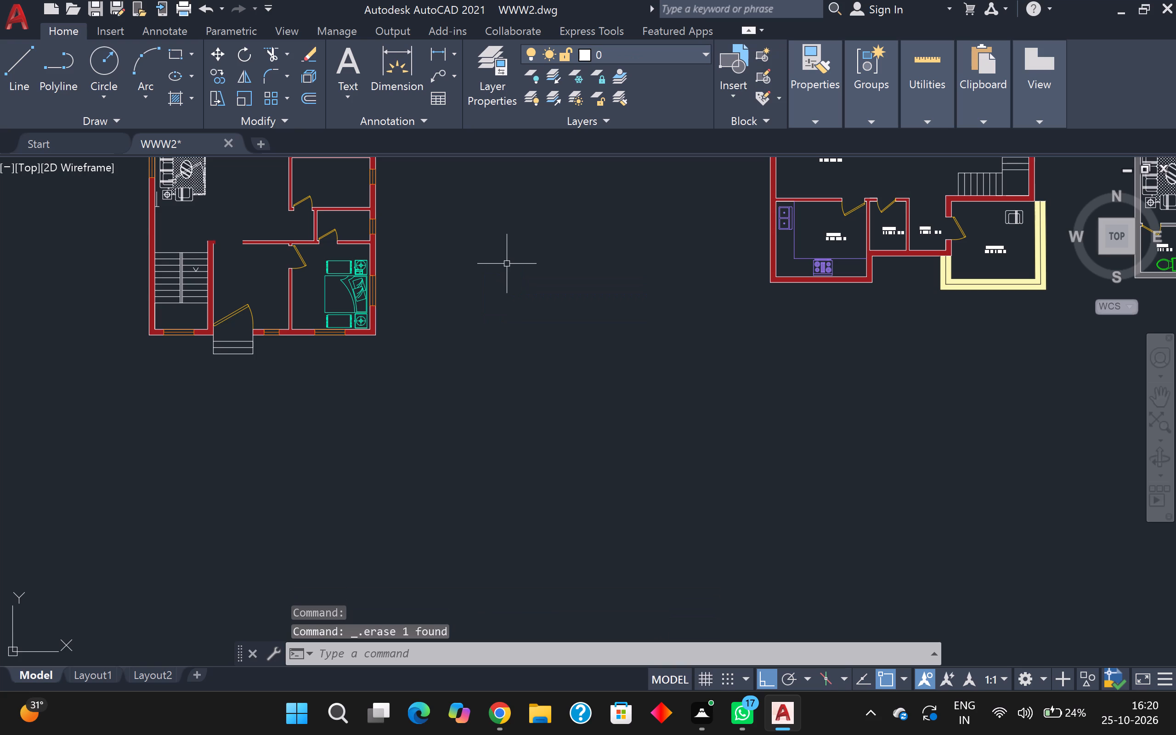
# Draw a horizontal line joining the open ends of the V-shaped arrowhead on the stairs, closing it into a triangle.
pyautogui.scroll(3, 195, 280)
pyautogui.scroll(2, 192, 239)
pyautogui.scroll(-2, 202, 239)
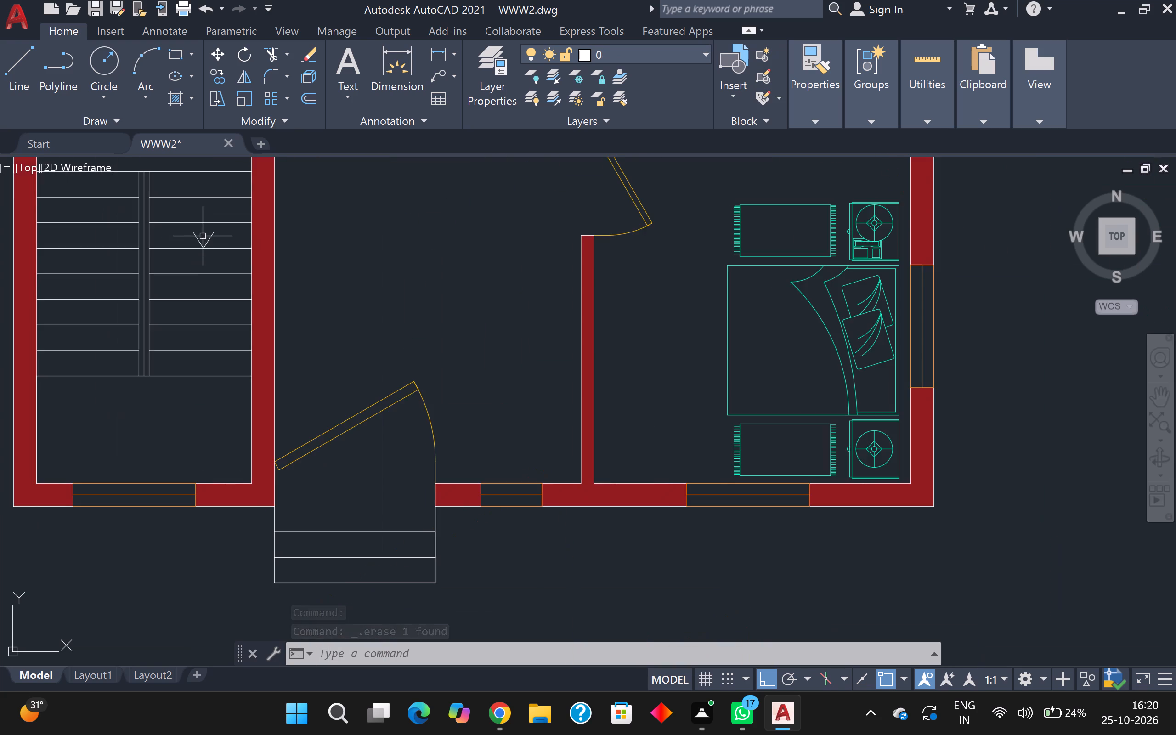
pyautogui.scroll(1, 203, 236)
pyautogui.moveTo(204, 237); pyautogui.dragTo(223, 293, button='middle')
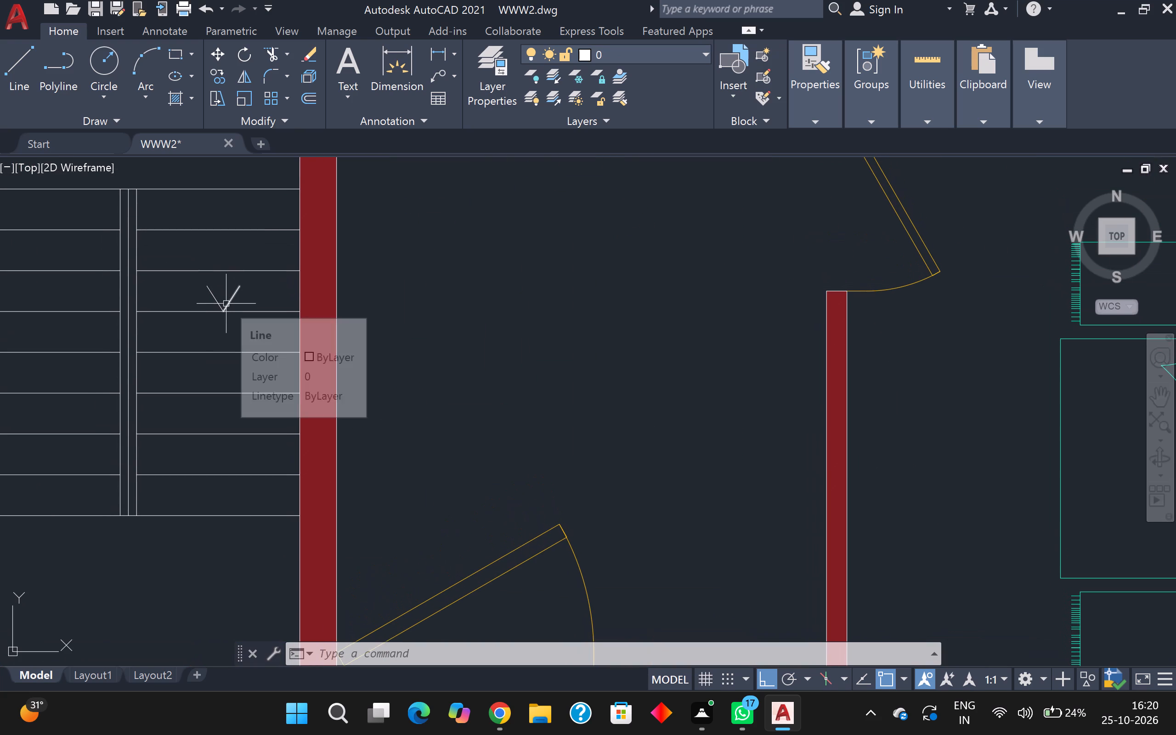
pyautogui.press('l')
pyautogui.press('Return')
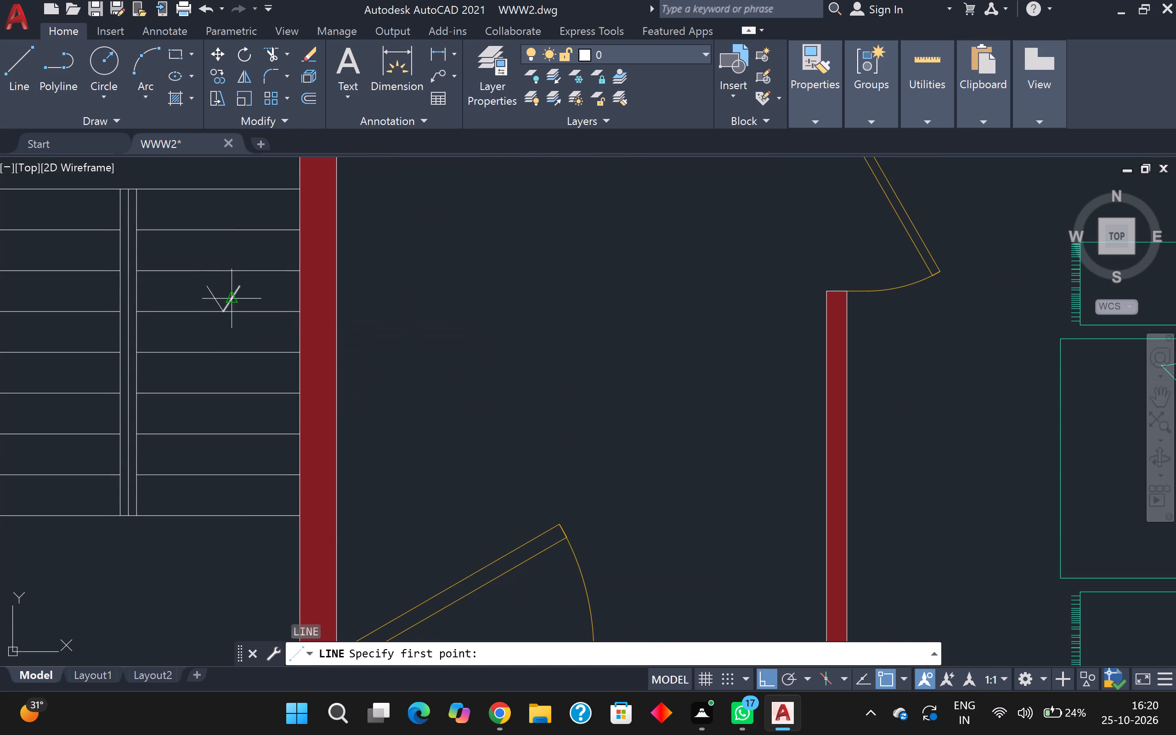
pyautogui.scroll(1, 248, 336)
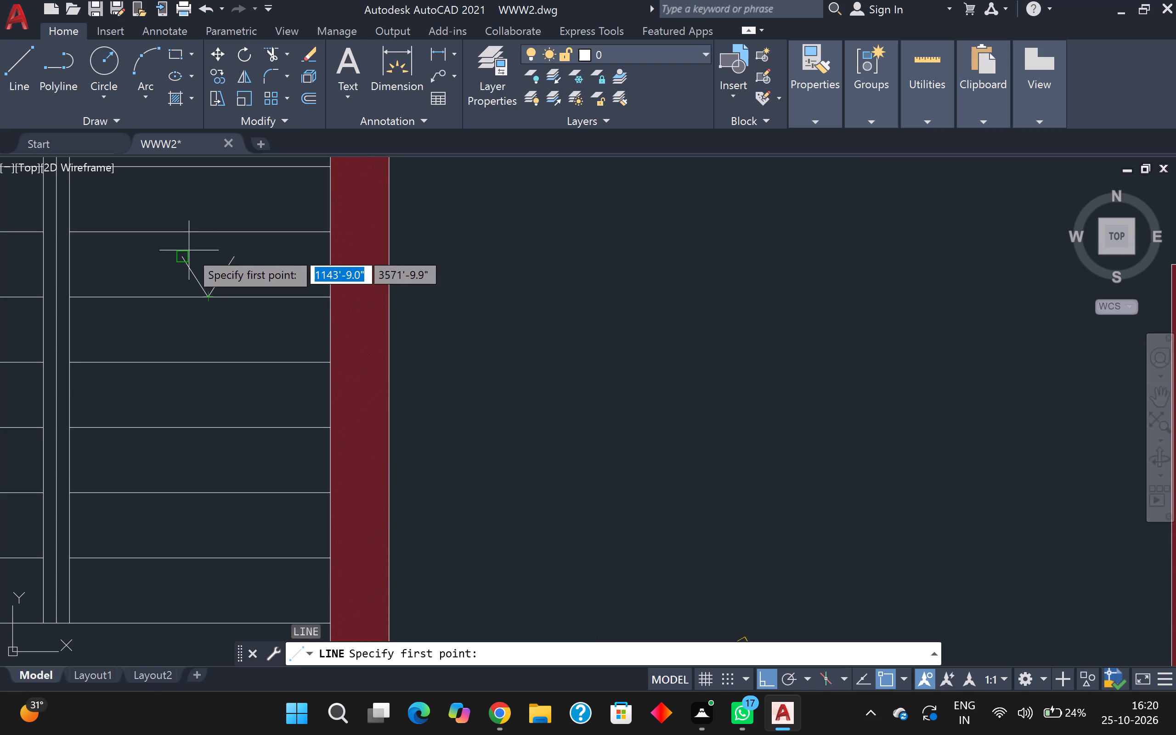
pyautogui.click(184, 256)
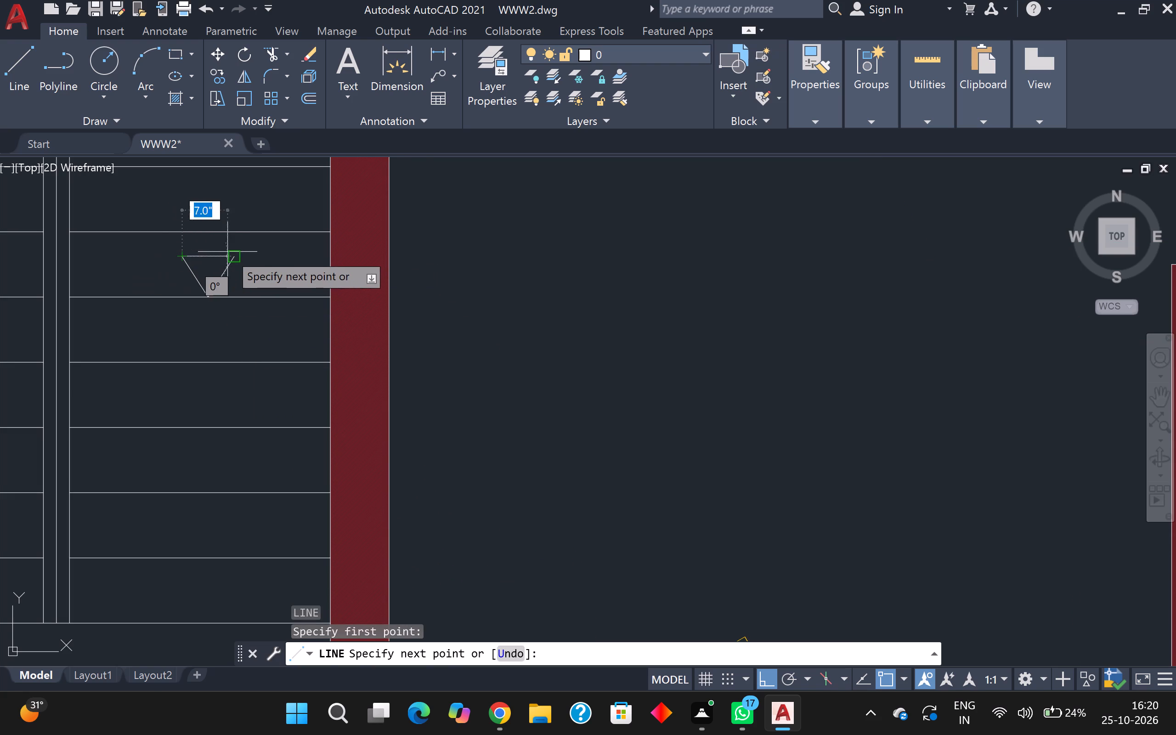
pyautogui.click(233, 254)
pyautogui.press('Escape')
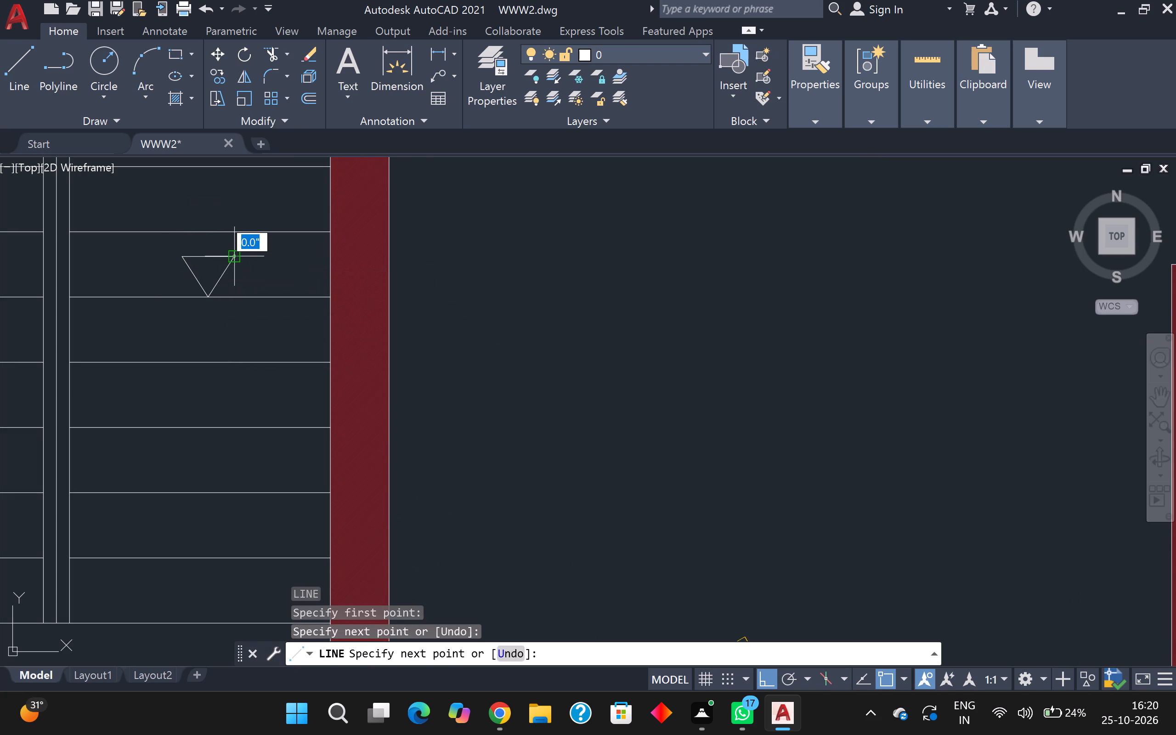
# Draw the stair arrow's vertical shaft from the middle of the arrowhead's top edge up to the top stair line.
pyautogui.press('l')
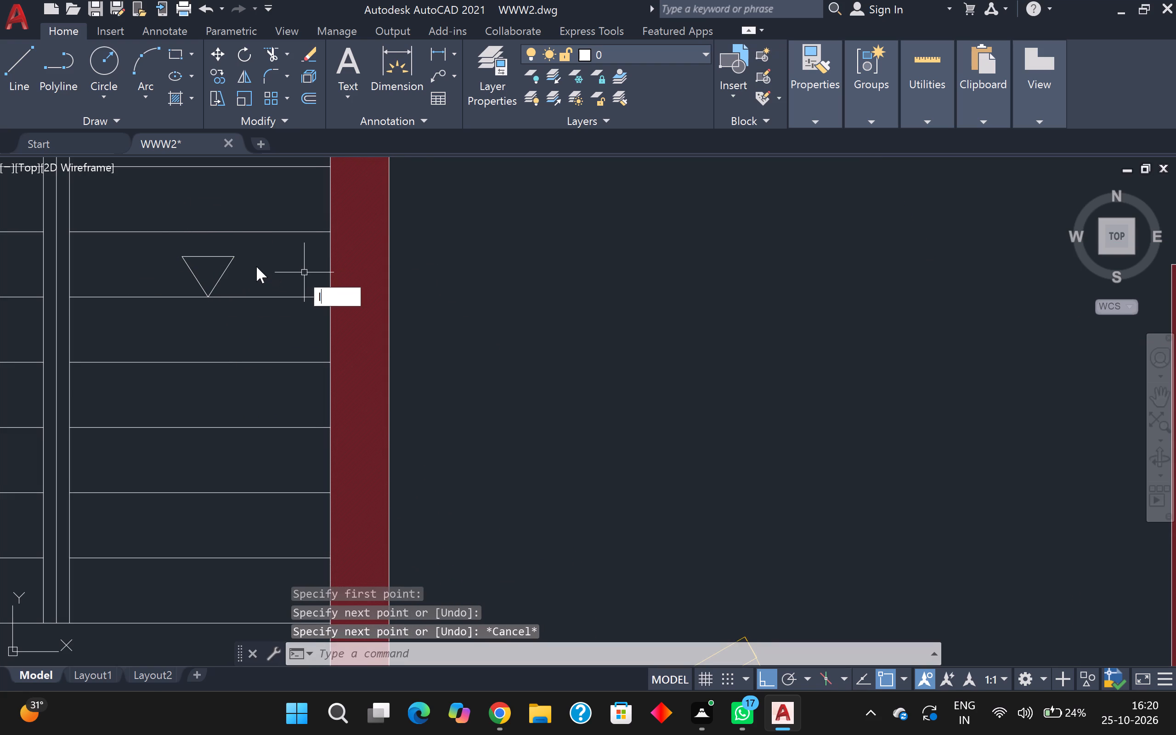
pyautogui.press('Return')
pyautogui.click(203, 257)
pyautogui.moveTo(202, 257); pyautogui.dragTo(202, 274, button='middle')
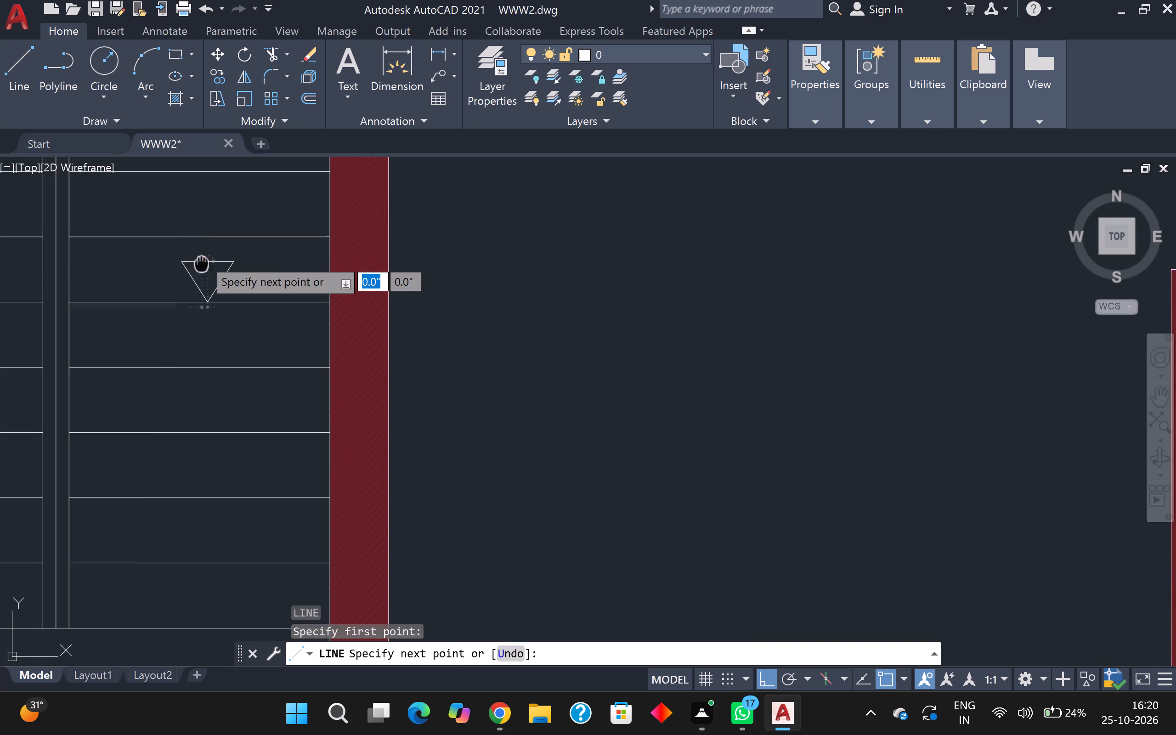
pyautogui.moveTo(202, 274); pyautogui.dragTo(202, 391, button='middle')
pyautogui.click(208, 234)
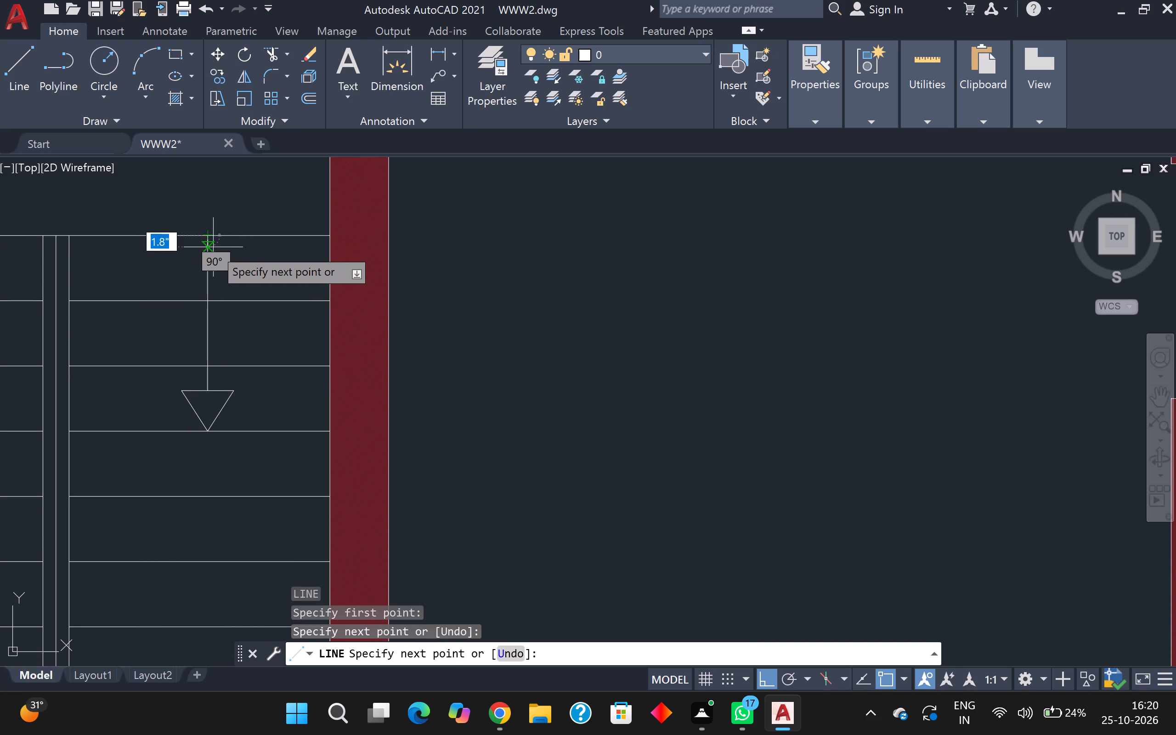
pyautogui.press('Escape')
# Examine the room and kitchen layouts of the two furnished plans as reference for the plan being furnished.
pyautogui.scroll(-1, 228, 276)
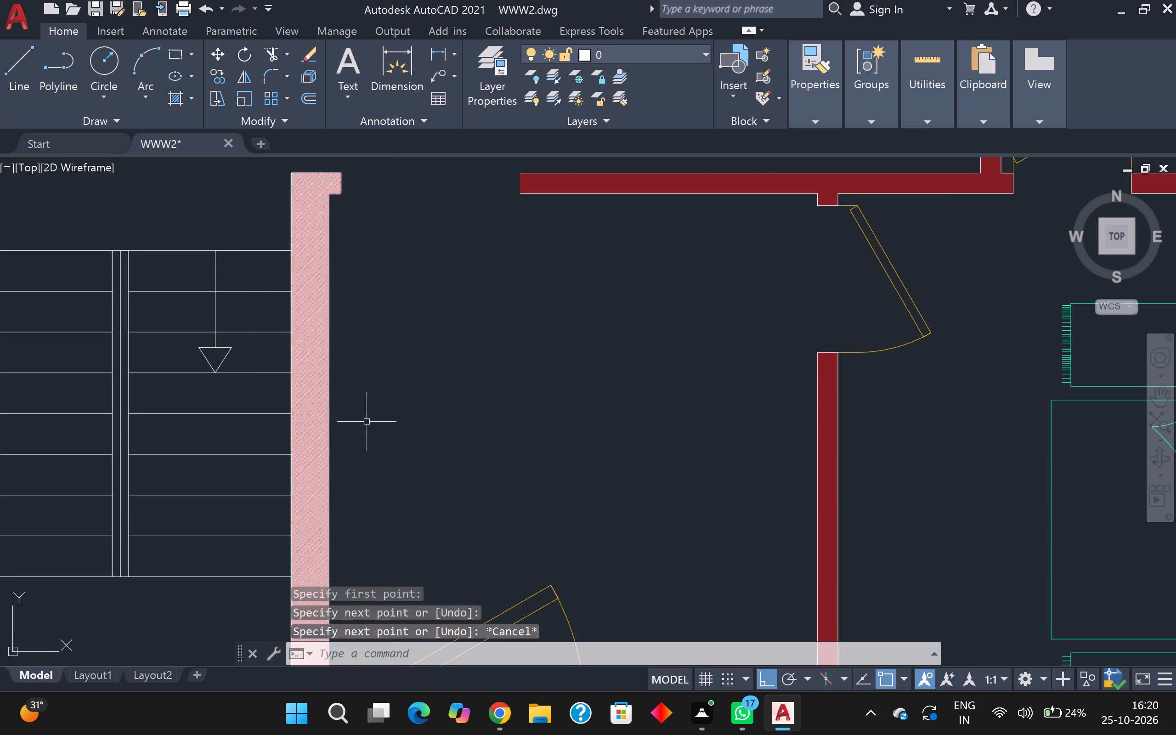
pyautogui.scroll(-4, 424, 381)
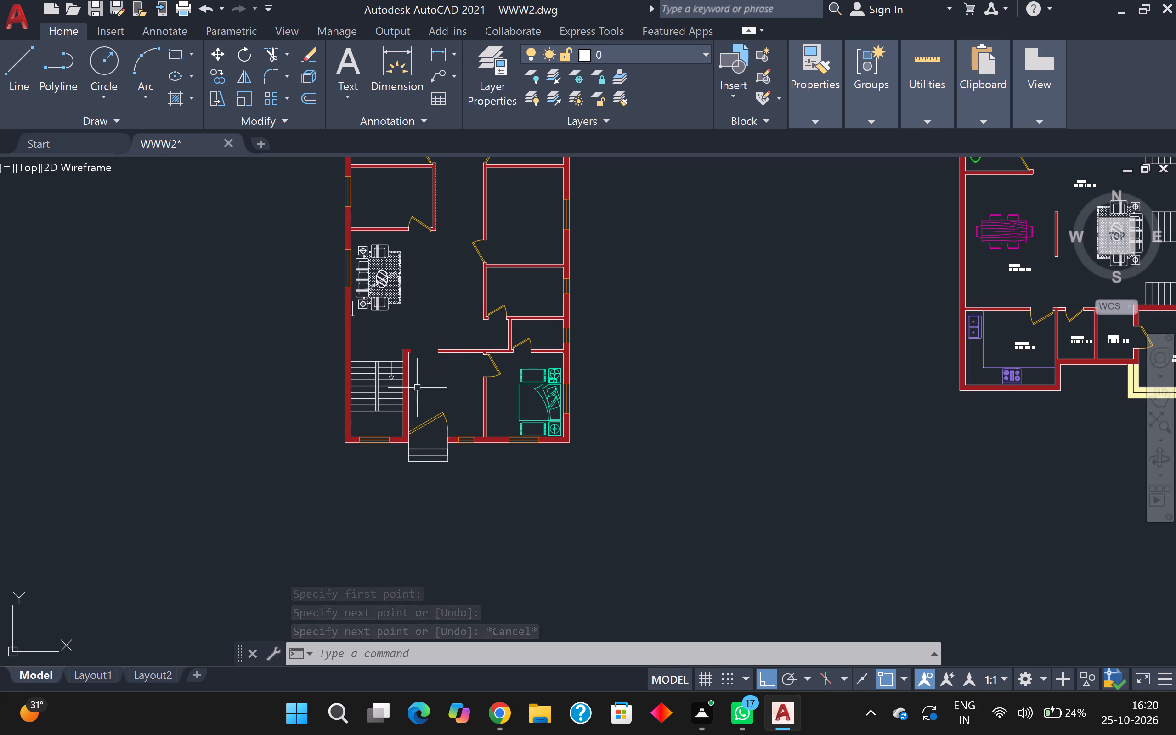
pyautogui.scroll(-1, 404, 435)
pyautogui.moveTo(597, 289); pyautogui.dragTo(288, 357, button='middle')
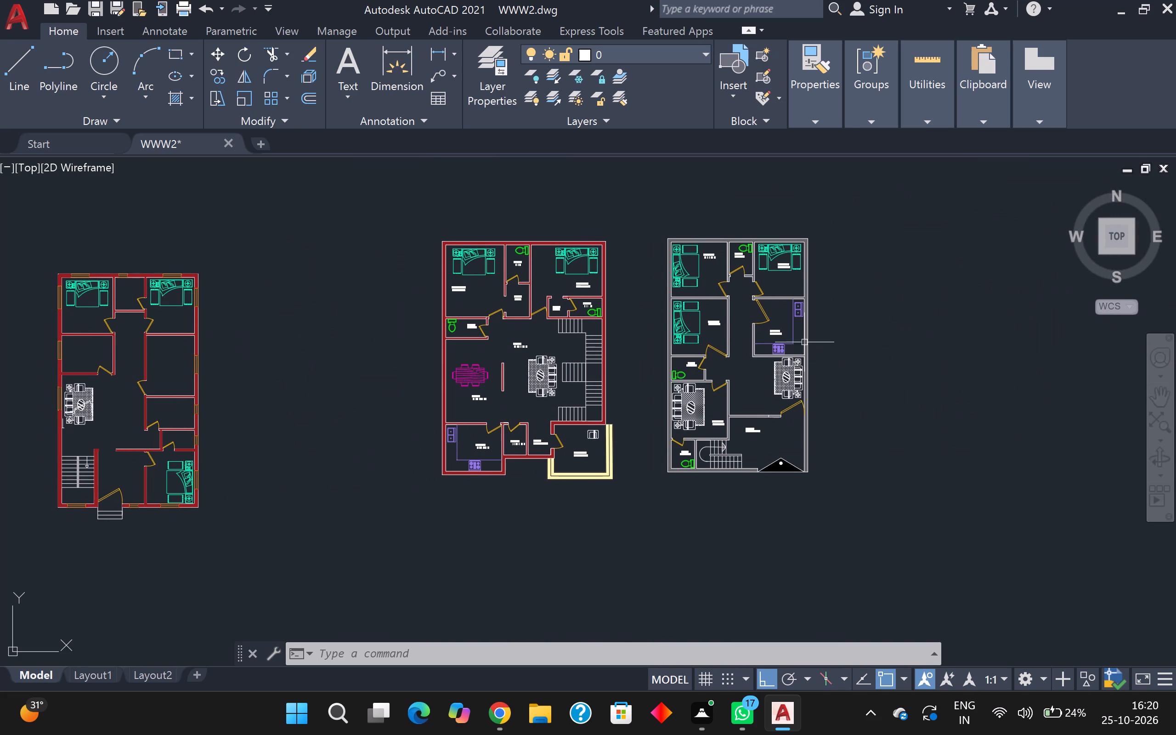
pyautogui.scroll(1, 797, 341)
pyautogui.scroll(-1, 758, 350)
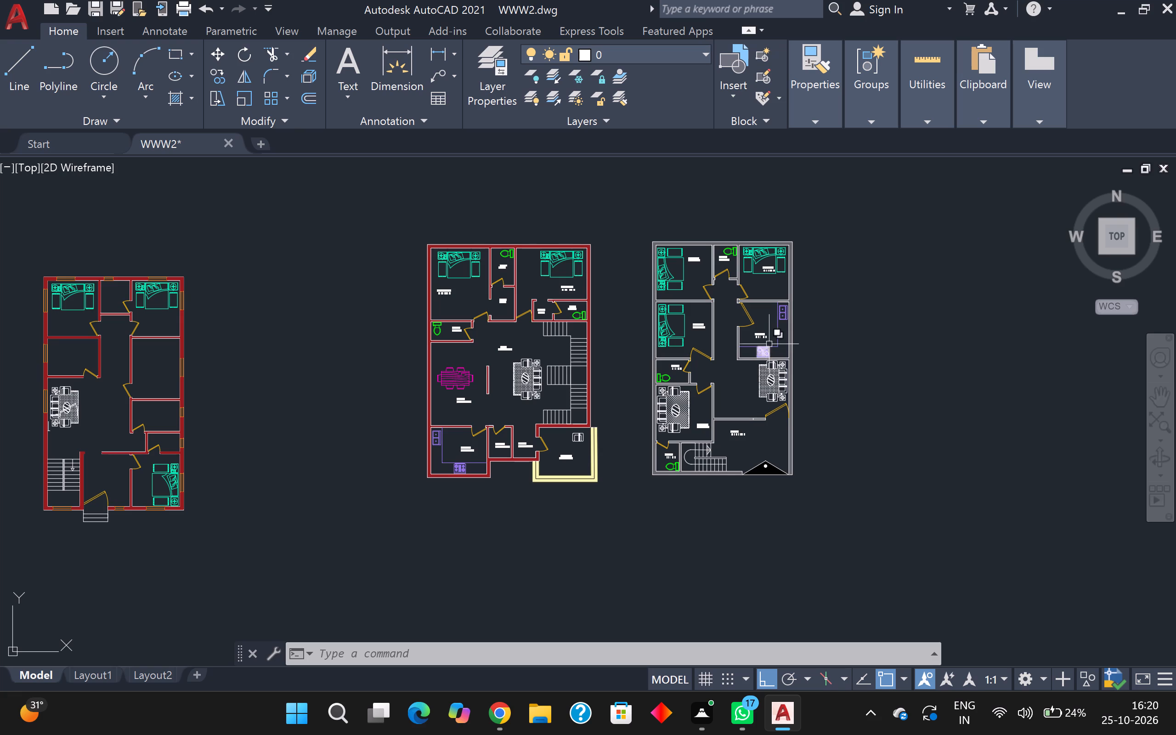
pyautogui.scroll(1, 775, 361)
pyautogui.scroll(-2, 772, 361)
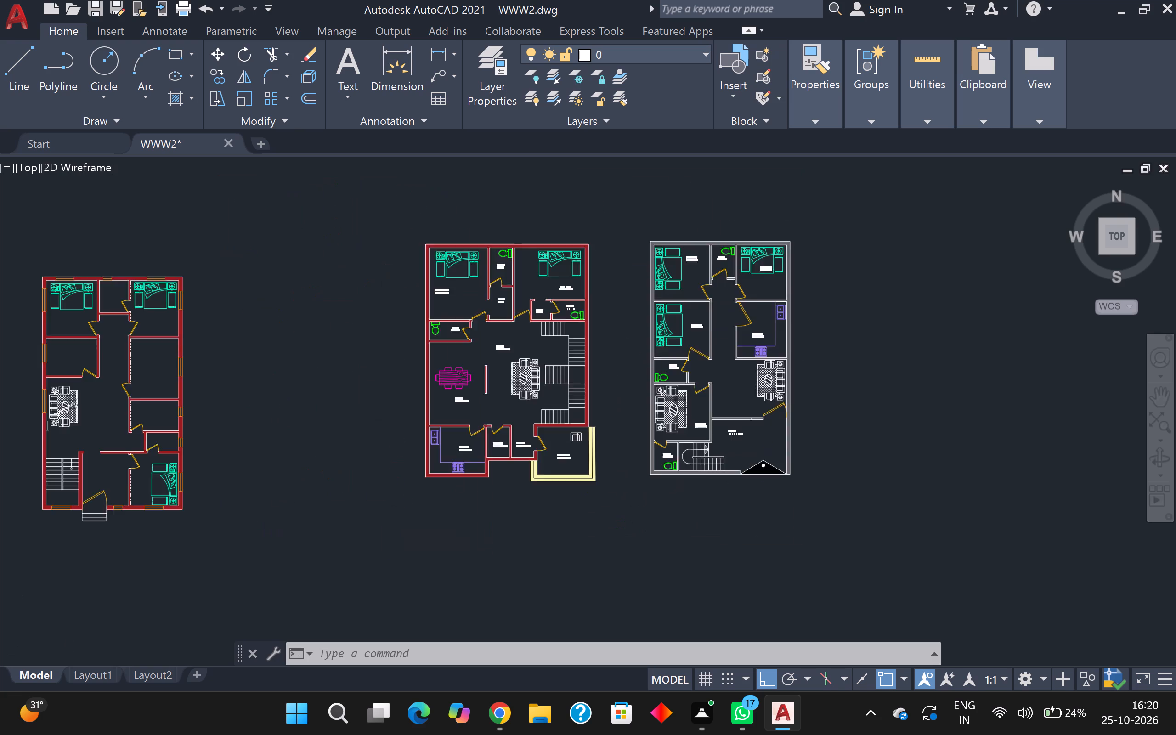
pyautogui.scroll(1, 753, 363)
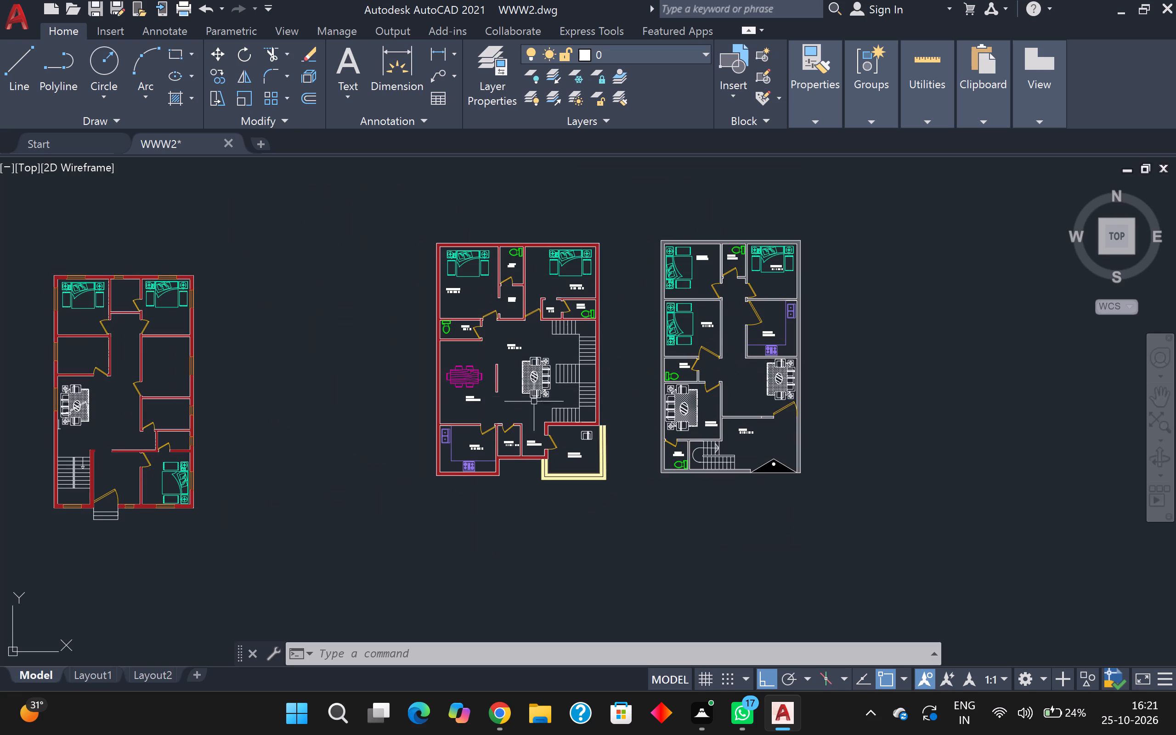
pyautogui.moveTo(280, 385); pyautogui.dragTo(550, 449, button='middle')
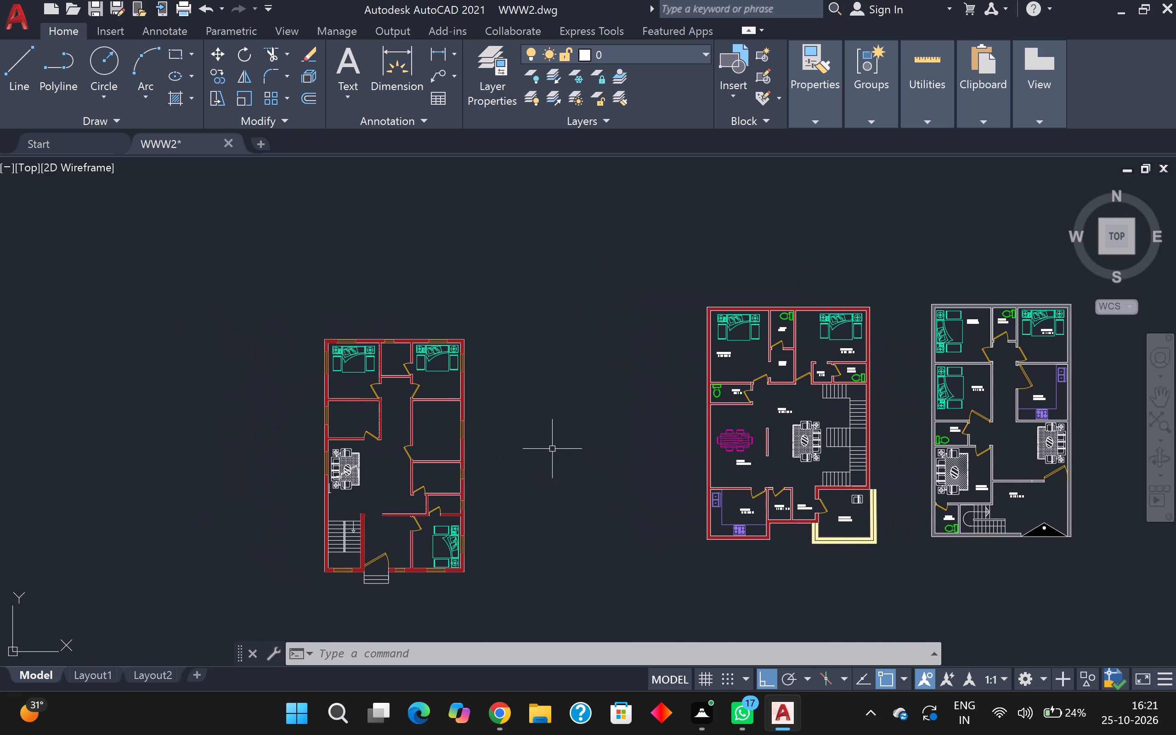
# Draw a line 2'5" down from the upper-left inner corner of the room below the upper-left bedroom, continuing horizontally to the opposite wall.
pyautogui.press('l')
pyautogui.press('Return')
pyautogui.scroll(1, 405, 371)
pyautogui.scroll(2, 273, 410)
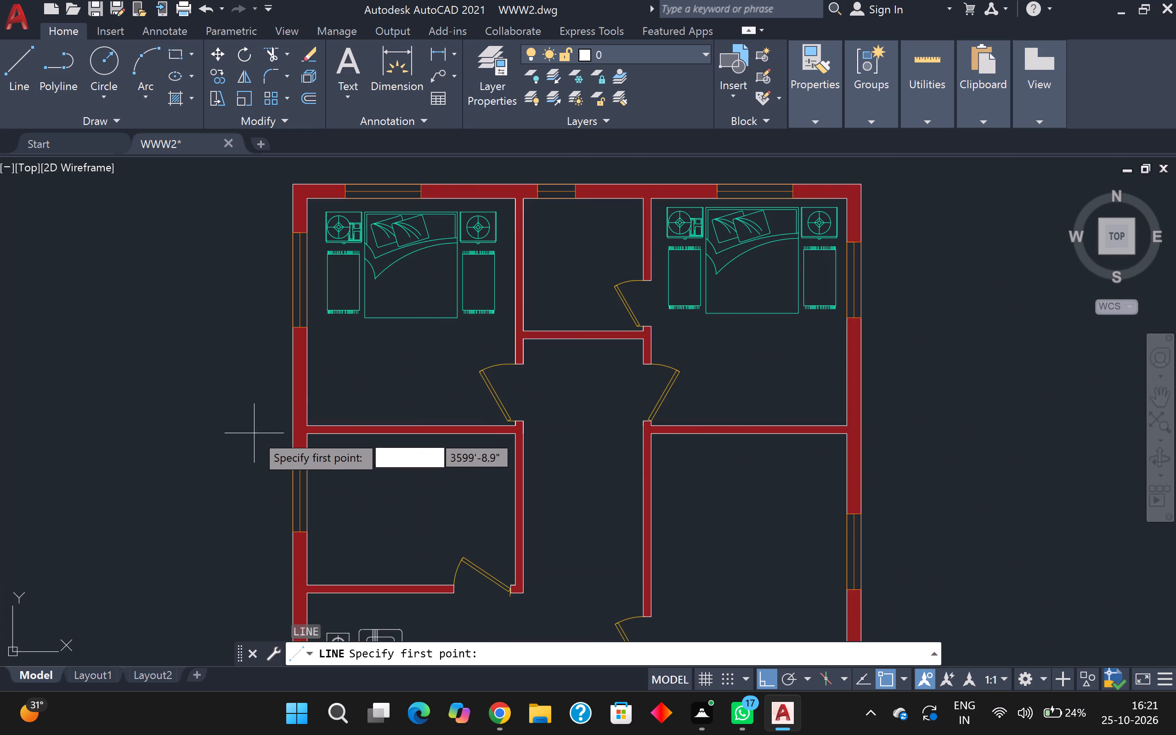
pyautogui.scroll(1, 265, 433)
pyautogui.scroll(-1, 297, 444)
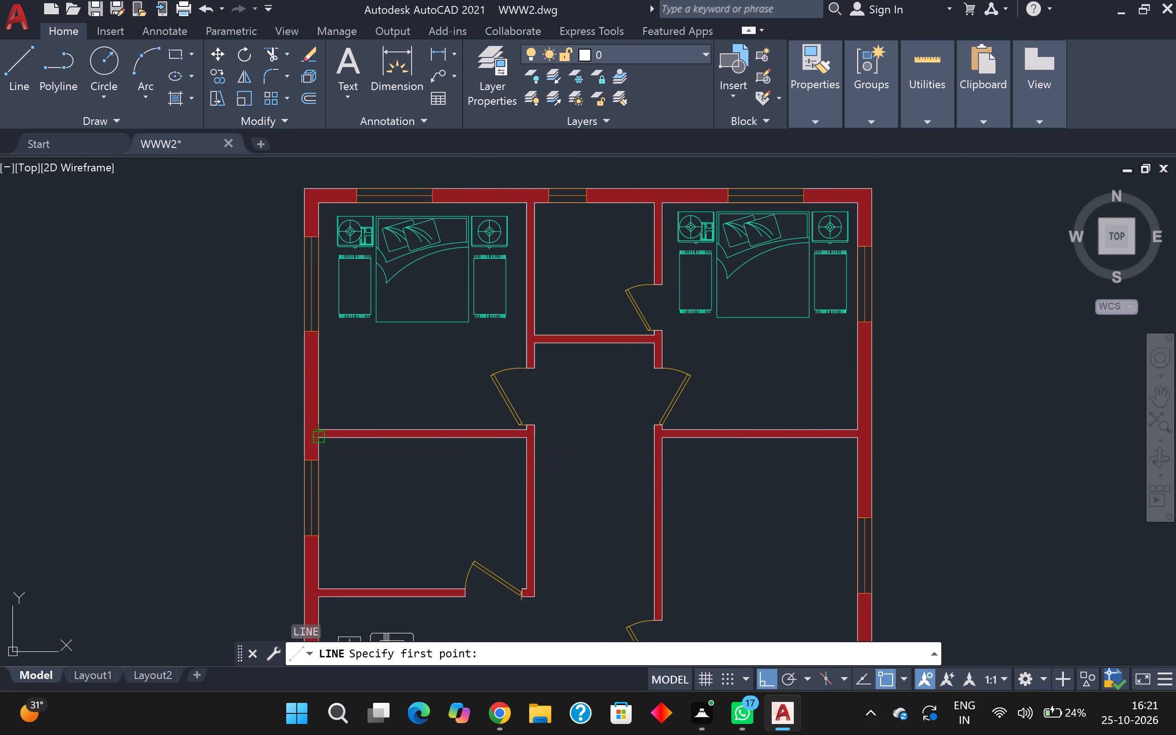
pyautogui.click(323, 439)
pyautogui.write("2'5")
pyautogui.press('Return')
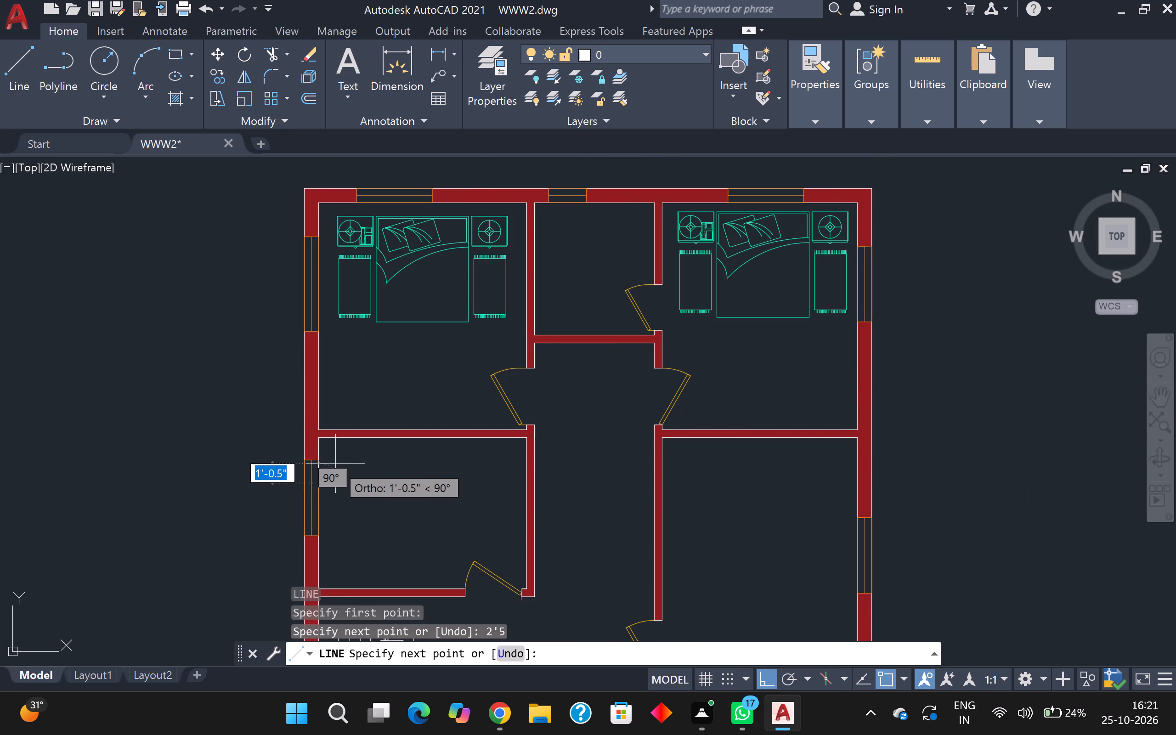
pyautogui.scroll(1, 356, 487)
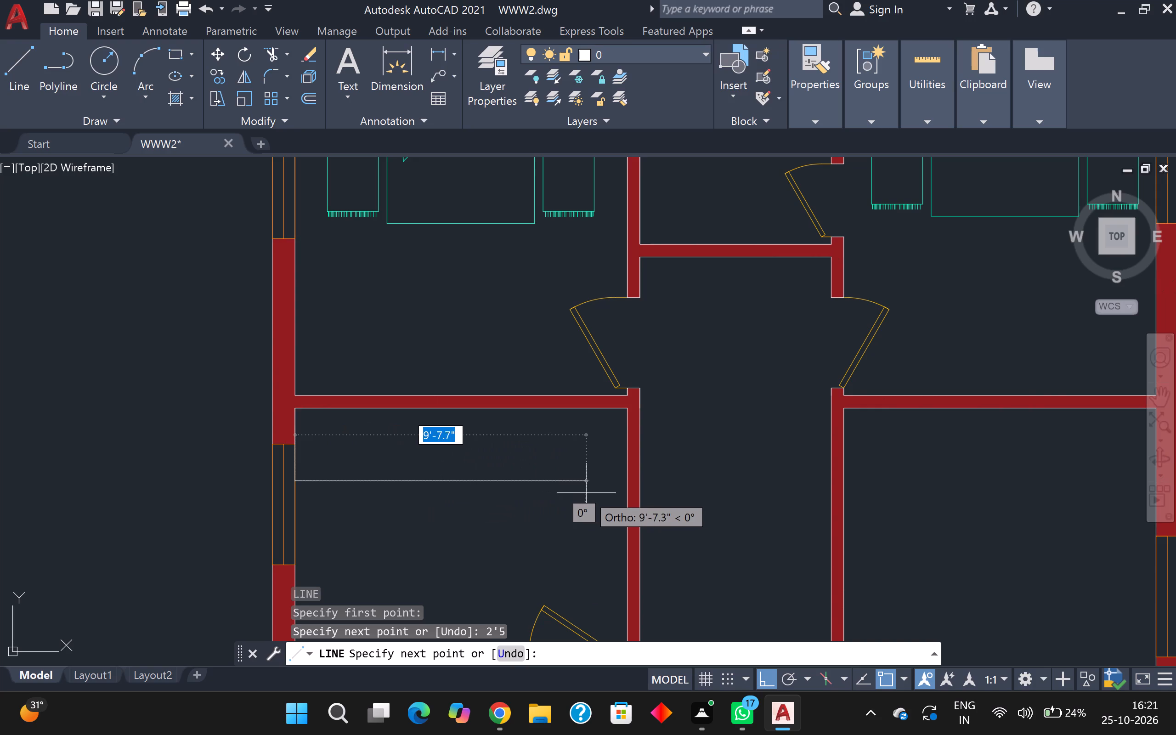
pyautogui.click(624, 482)
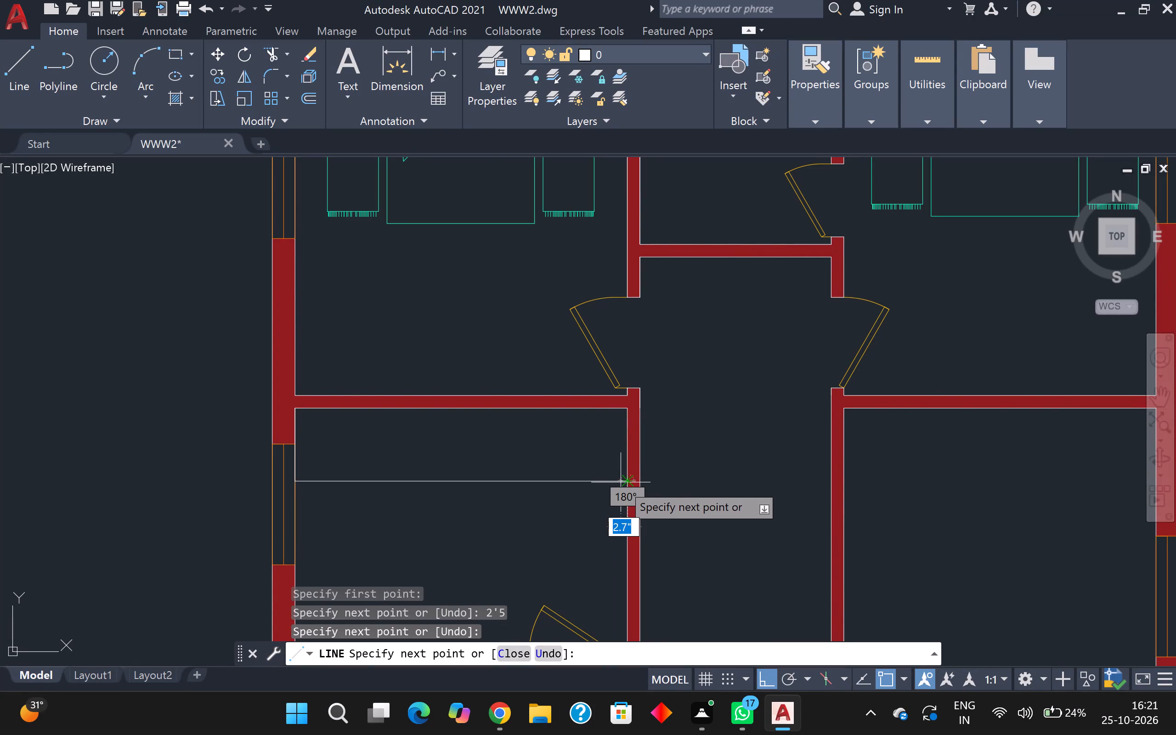
pyautogui.press('Escape')
# Draw a line from the same room corner 2'5" along the upper wall, continuing straight down to the lower wall.
pyautogui.press('l')
pyautogui.press('Return')
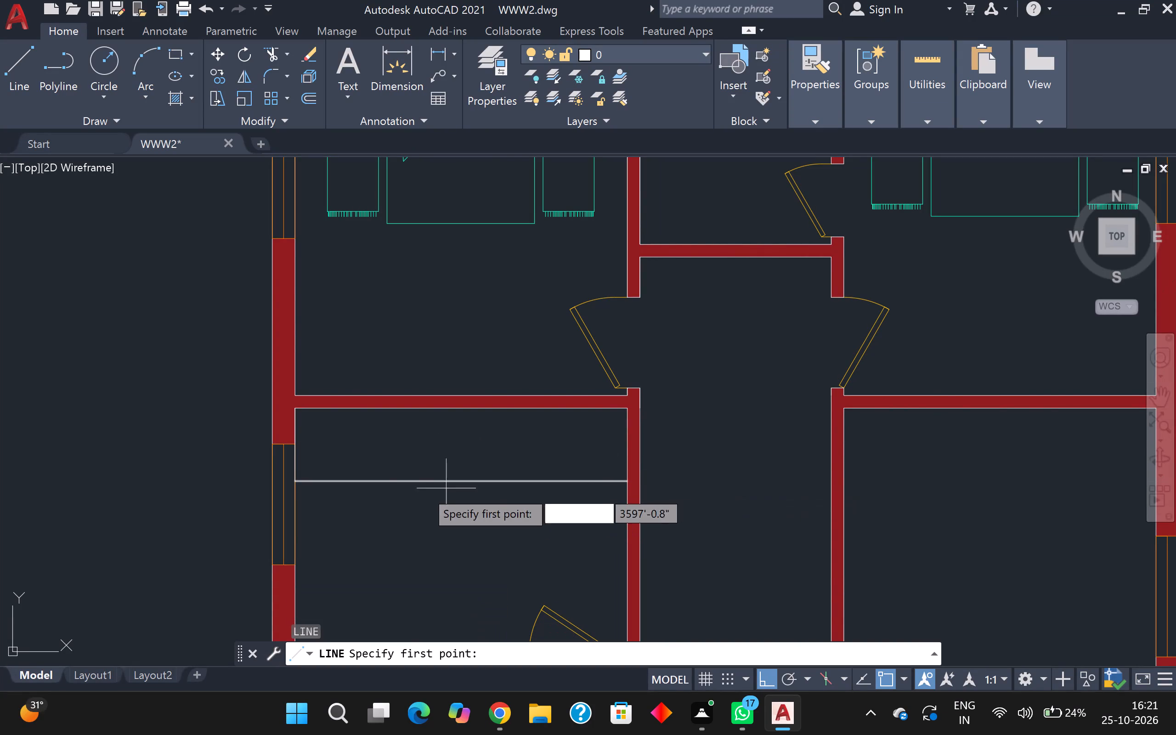
pyautogui.scroll(-2, 404, 489)
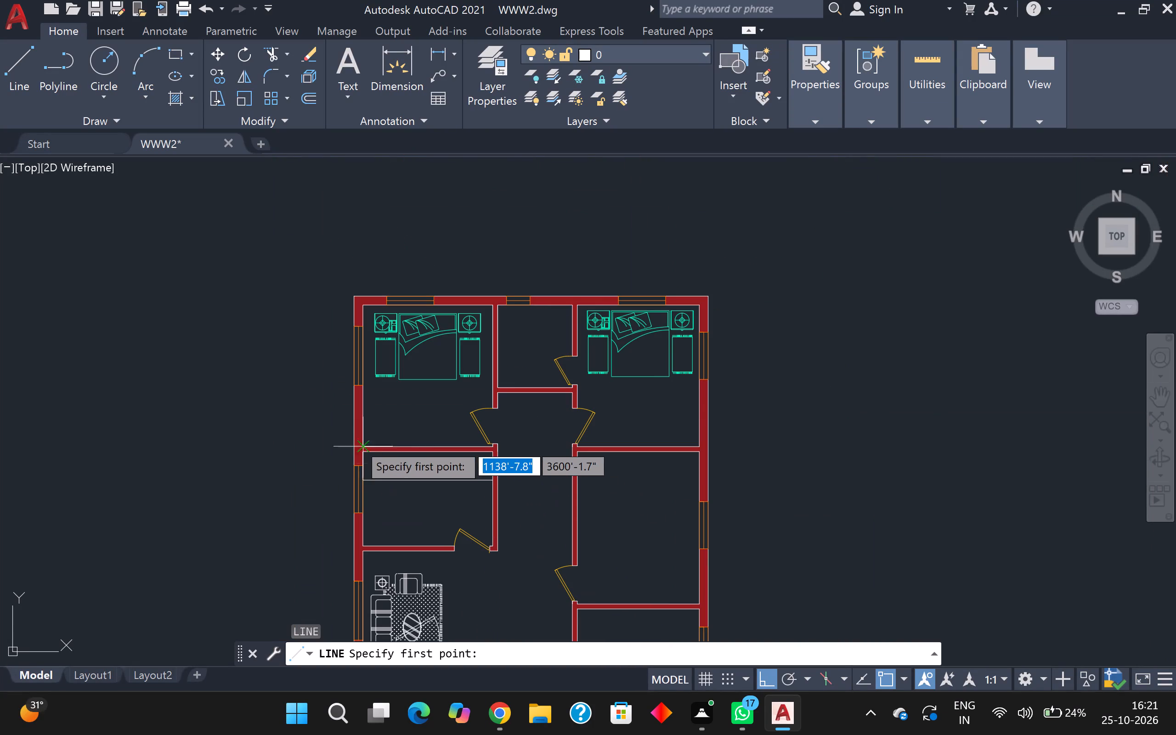
pyautogui.scroll(2, 369, 558)
pyautogui.scroll(1, 343, 358)
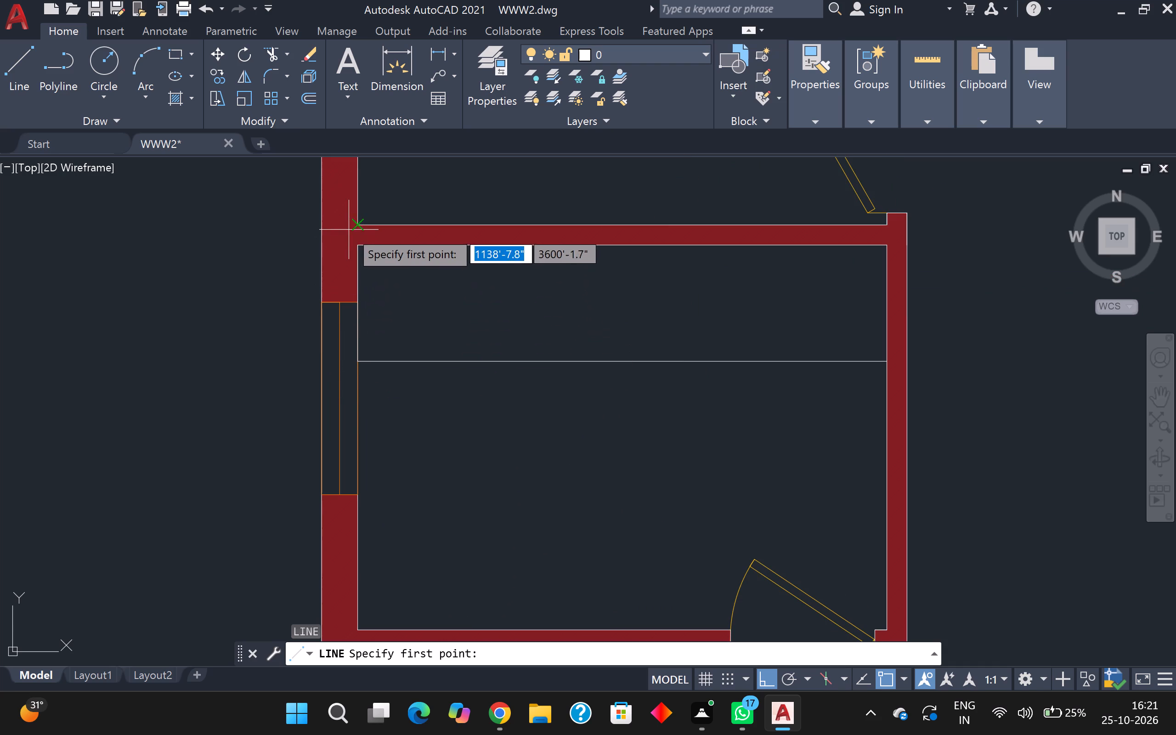
pyautogui.click(364, 247)
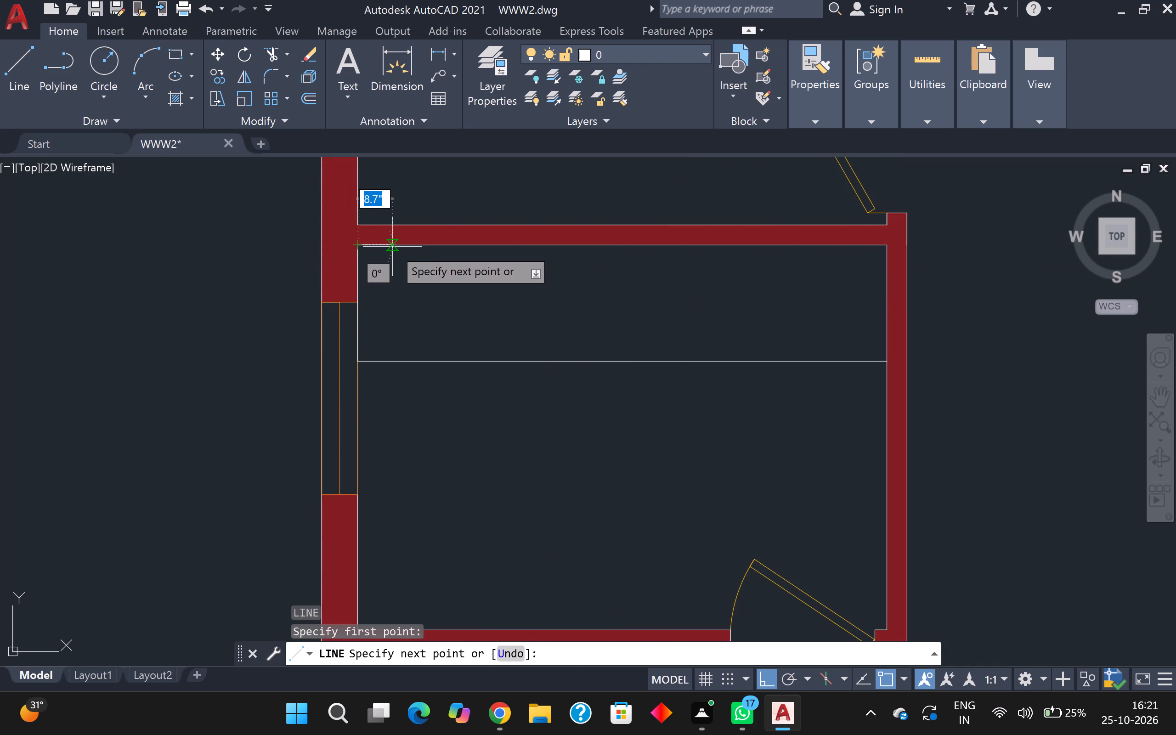
pyautogui.write("2'5")
pyautogui.press('Return')
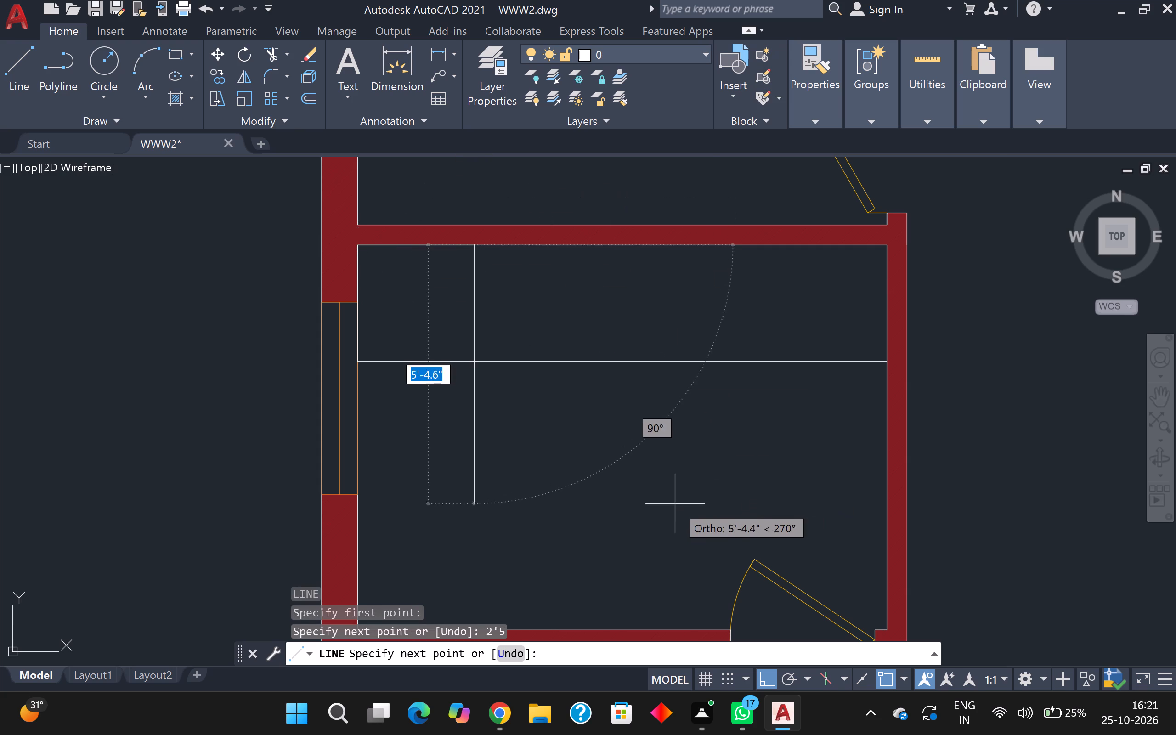
pyautogui.scroll(-1, 674, 504)
pyautogui.moveTo(665, 490); pyautogui.dragTo(630, 263, button='middle')
pyautogui.scroll(-1, 661, 469)
pyautogui.scroll(2, 587, 281)
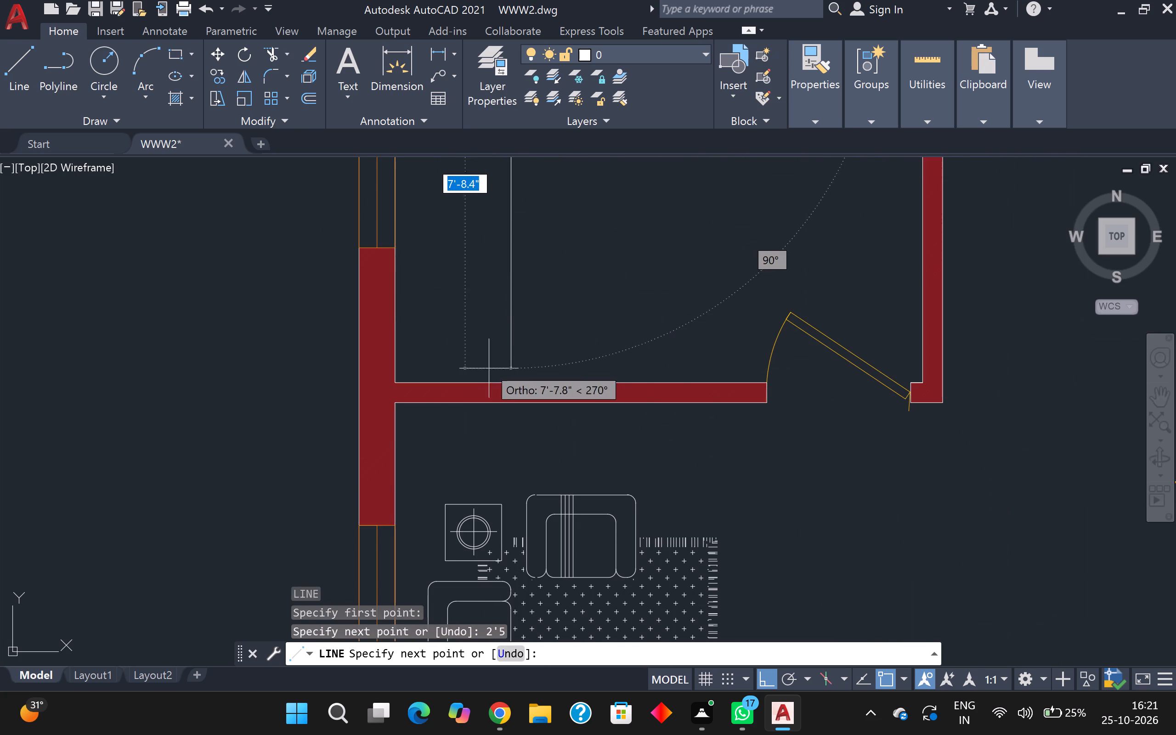
pyautogui.click(508, 380)
pyautogui.scroll(-2, 508, 380)
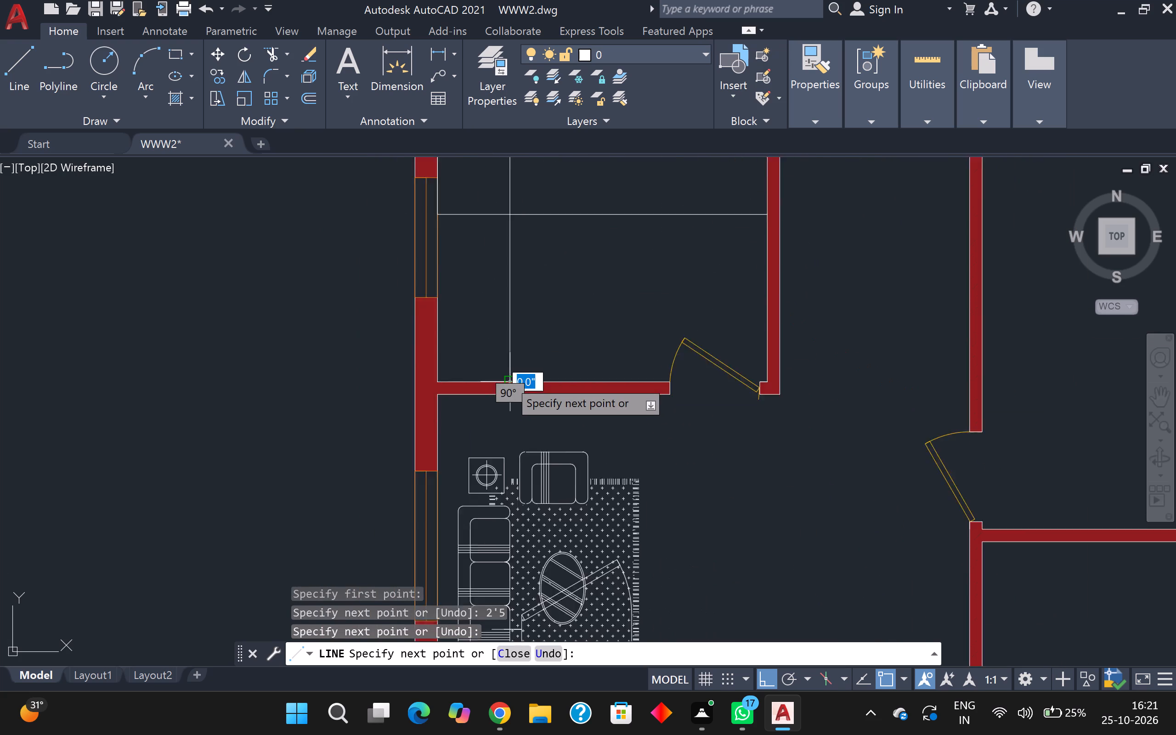
pyautogui.press('Escape')
# Trim the two line ends that run past their crossing toward the upper and left walls, leaving an L-shaped counter edge.
pyautogui.scroll(-1, 490, 244)
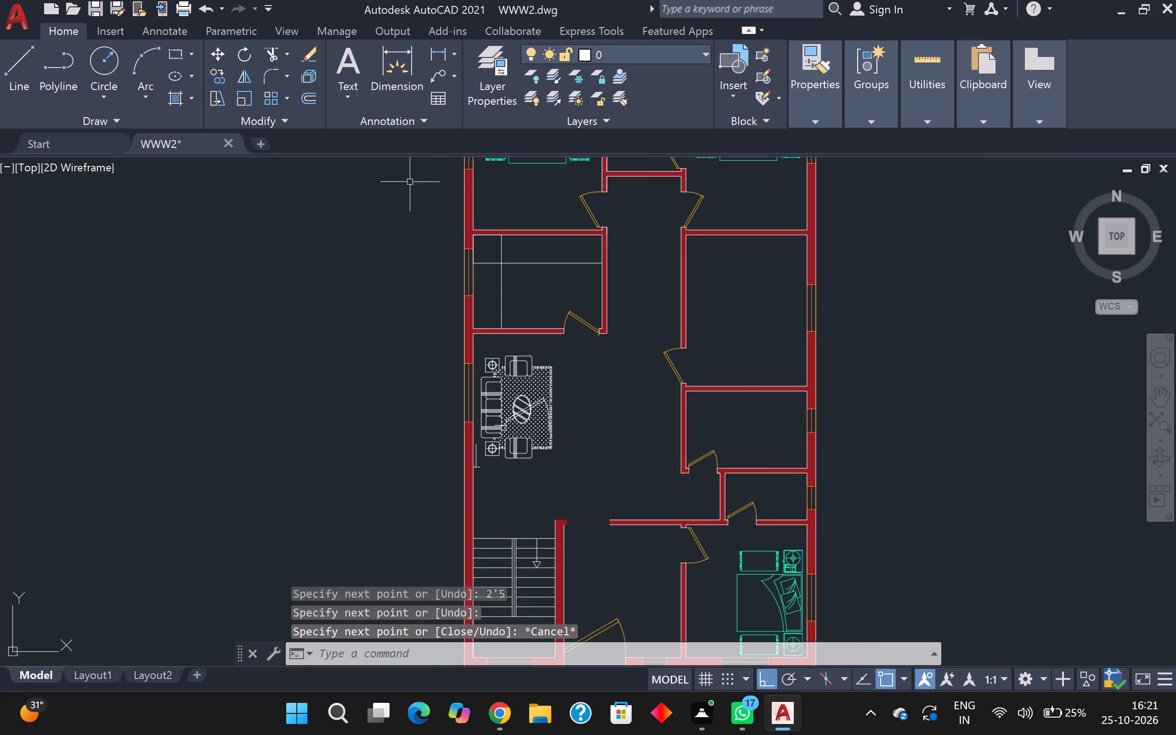
pyautogui.click(262, 54)
pyautogui.scroll(2, 511, 254)
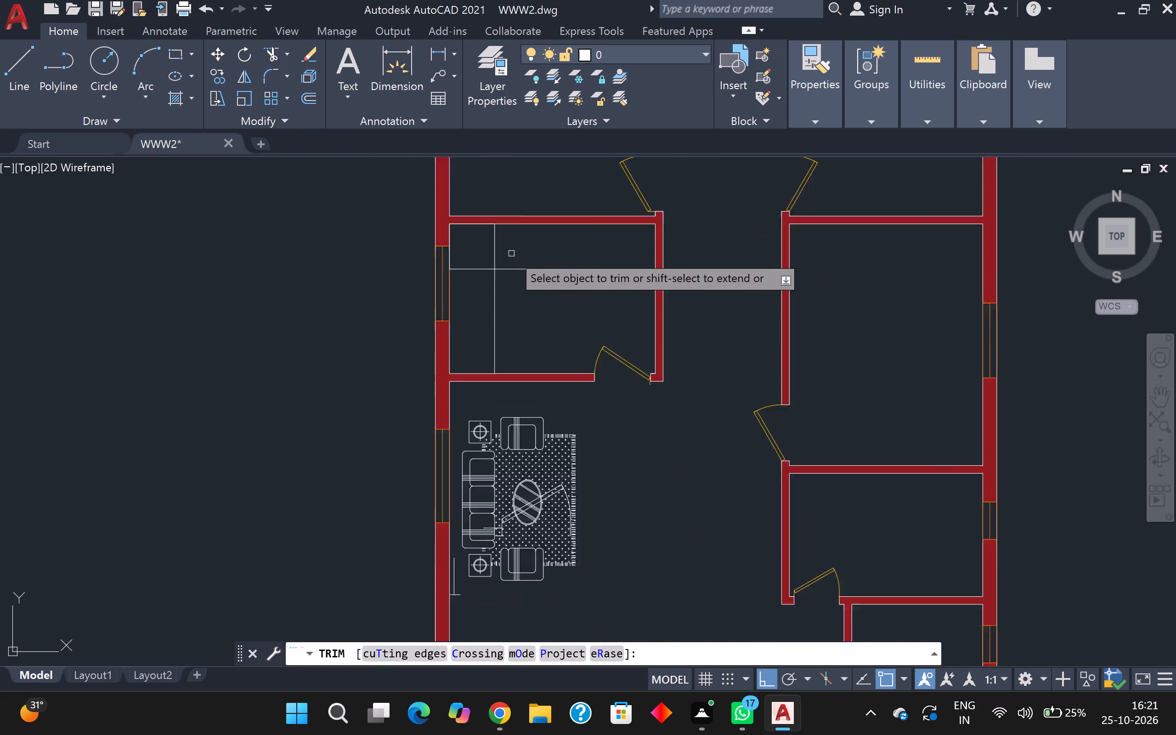
pyautogui.scroll(1, 511, 254)
pyautogui.click(492, 257)
pyautogui.click(416, 321)
pyautogui.scroll(-3, 413, 293)
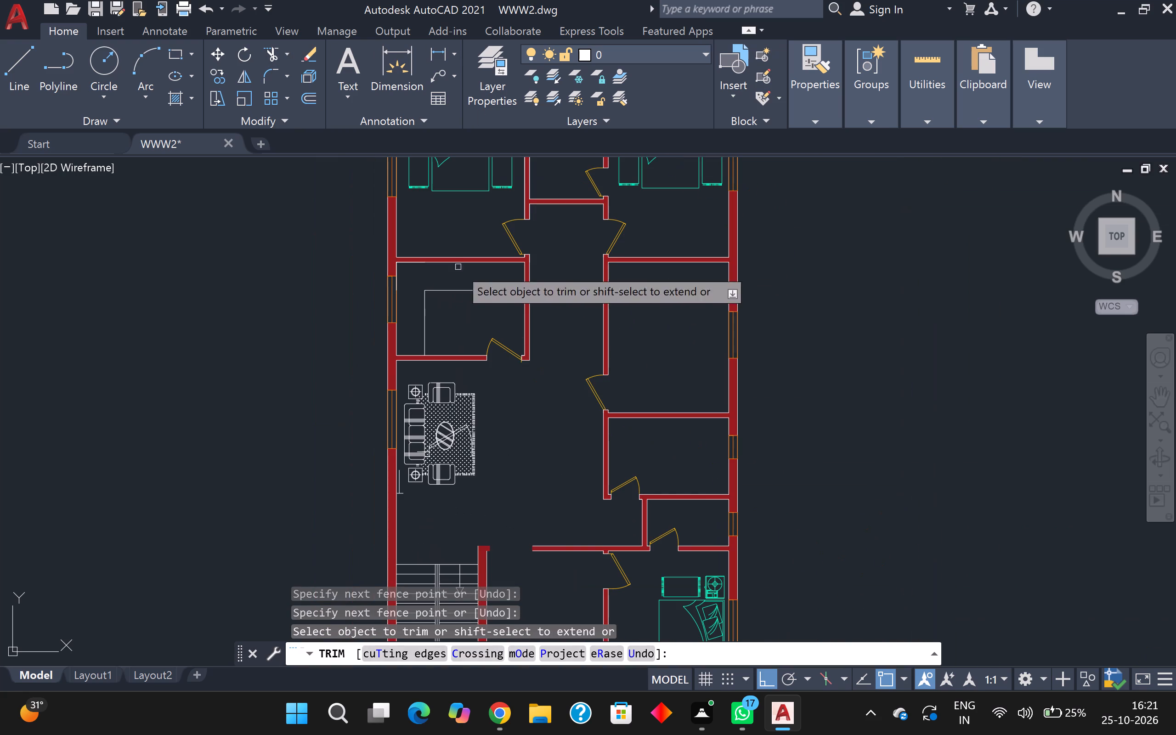
pyautogui.moveTo(525, 412); pyautogui.dragTo(471, 341, button='middle')
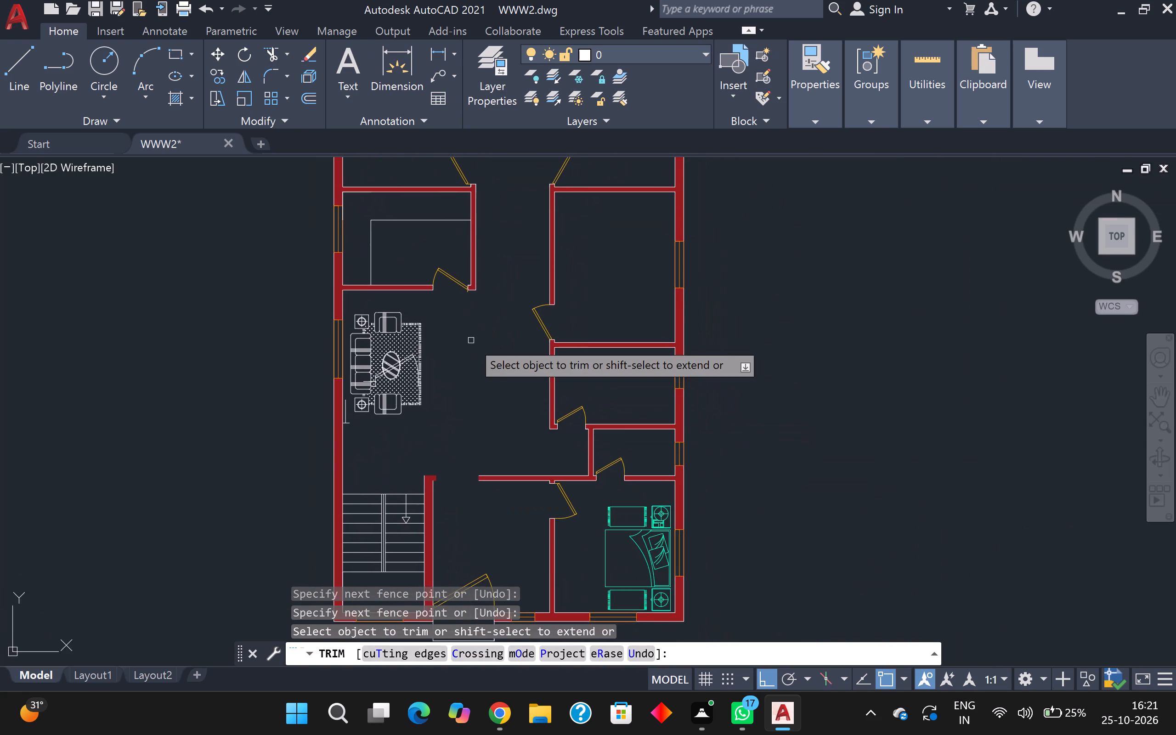
pyautogui.scroll(-1, 471, 340)
pyautogui.scroll(1, 450, 354)
pyautogui.press('Escape')
# Copy the double sink from the red-walled reference plan's kitchen onto the new counter's left leg, near the lower wall, with Ortho off.
pyautogui.scroll(-2, 448, 356)
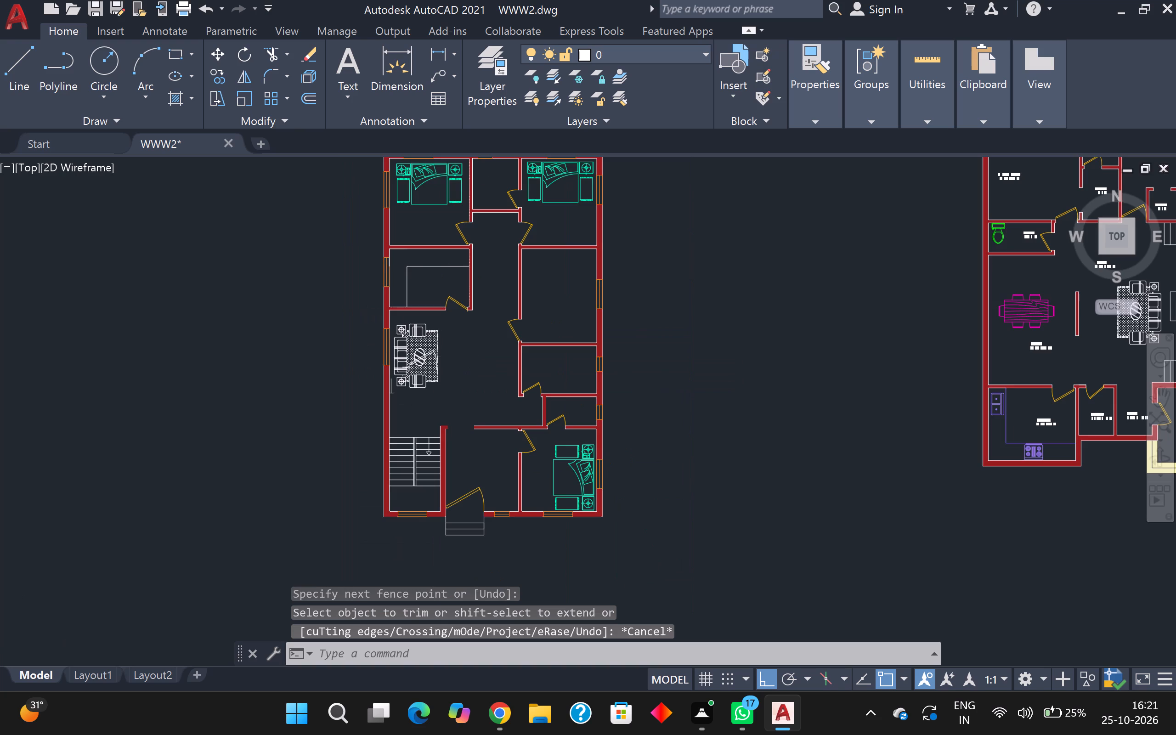
pyautogui.scroll(1, 757, 460)
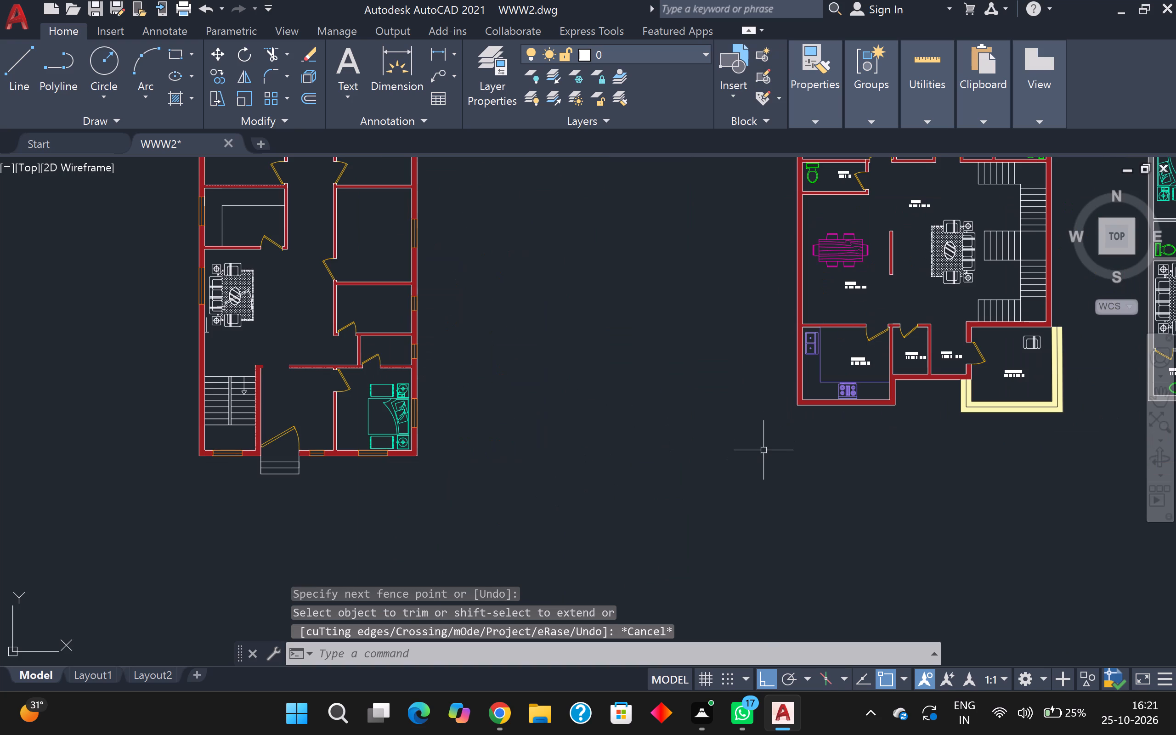
pyautogui.scroll(1, 808, 339)
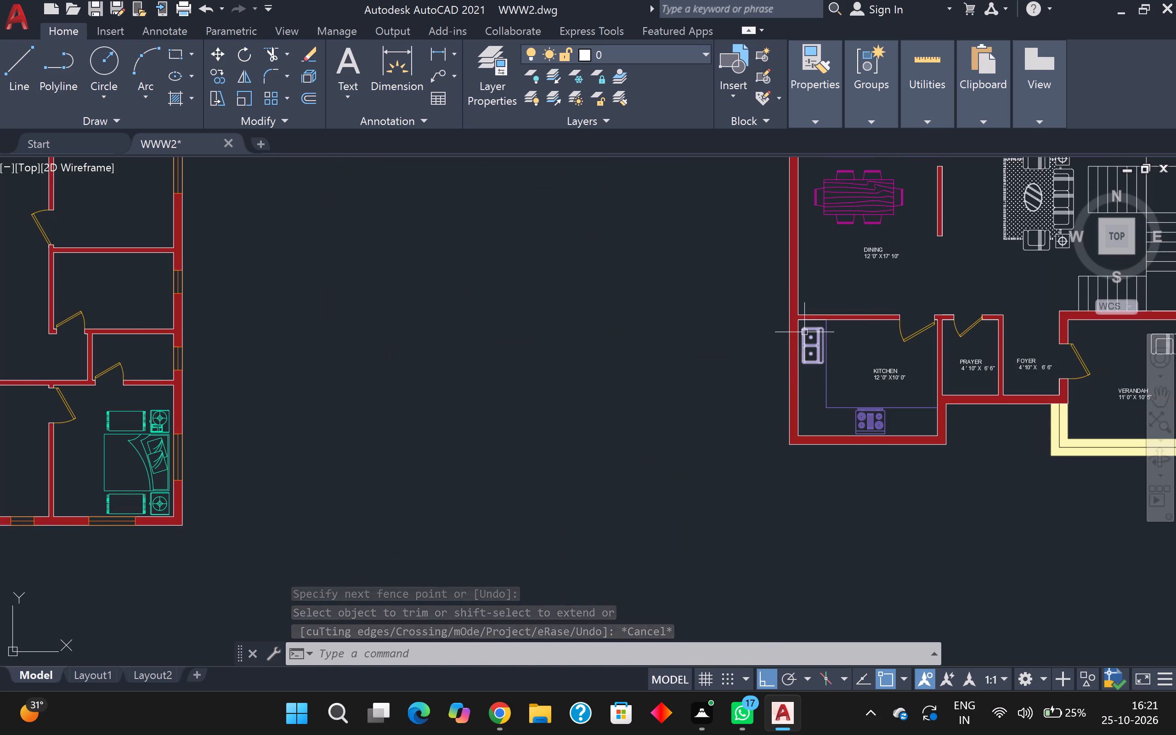
pyautogui.click(804, 332)
pyautogui.press('c')
pyautogui.press('o')
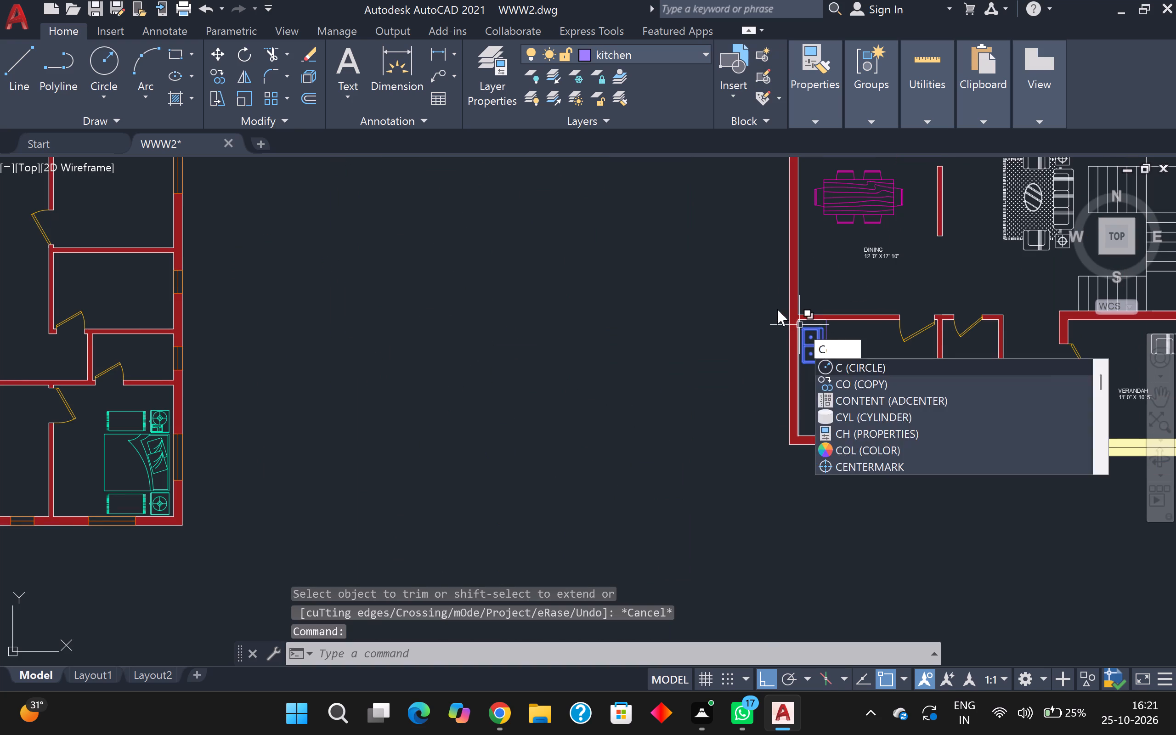
pyautogui.press('Return')
pyautogui.click(810, 356)
pyautogui.scroll(-2, 573, 344)
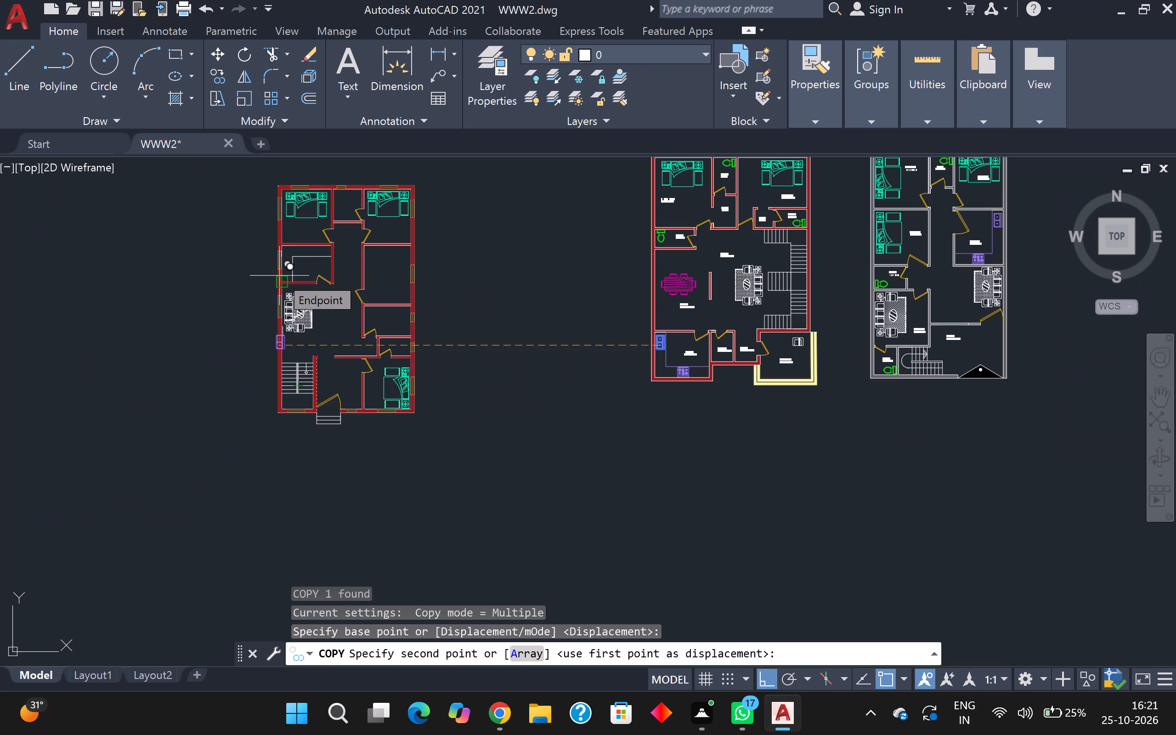
pyautogui.press('F8')
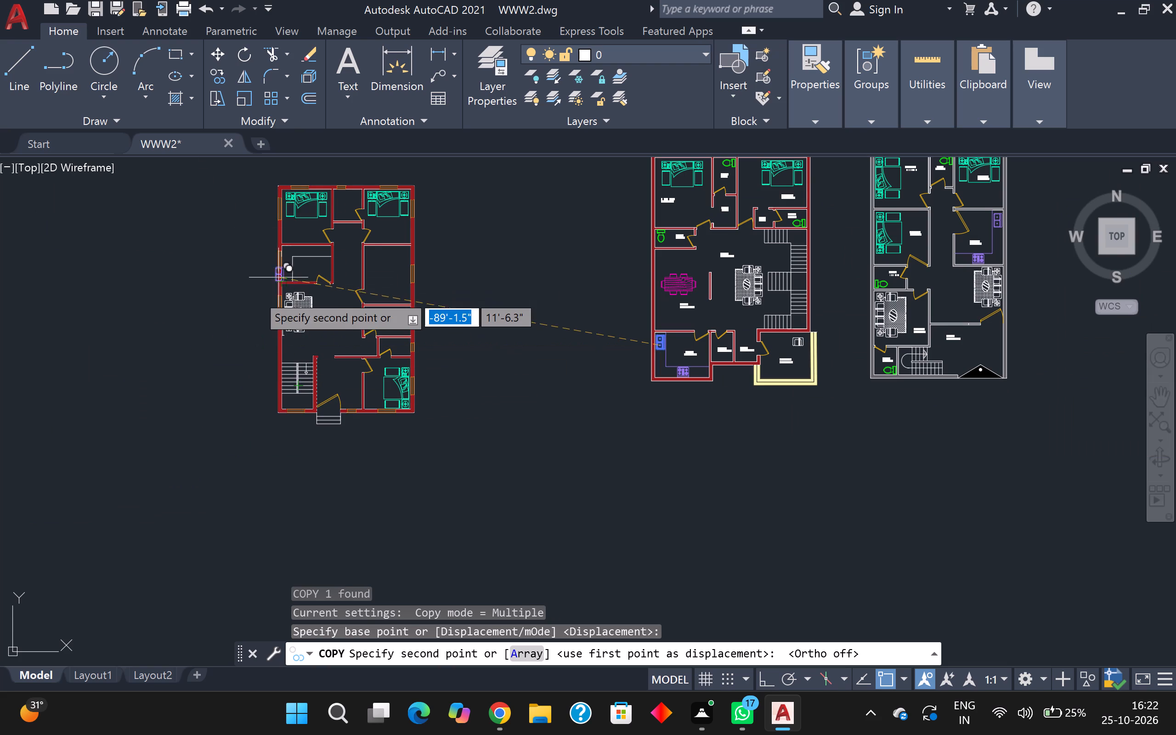
pyautogui.scroll(2, 360, 216)
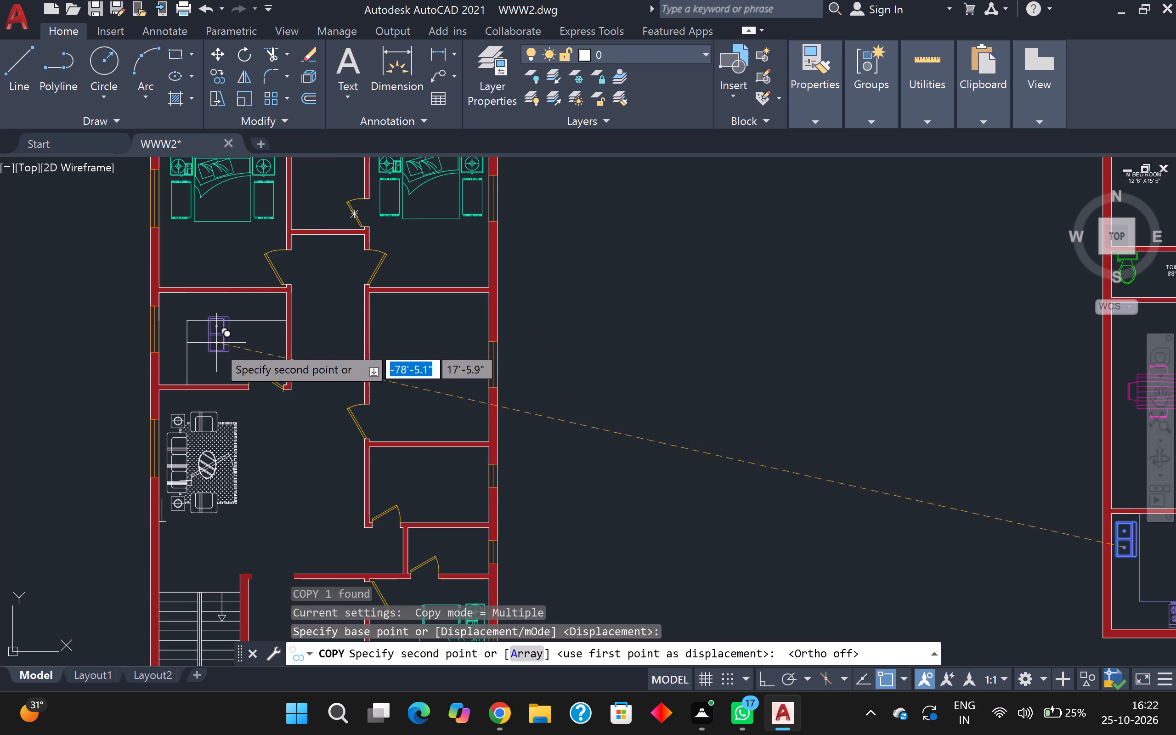
pyautogui.scroll(1, 214, 346)
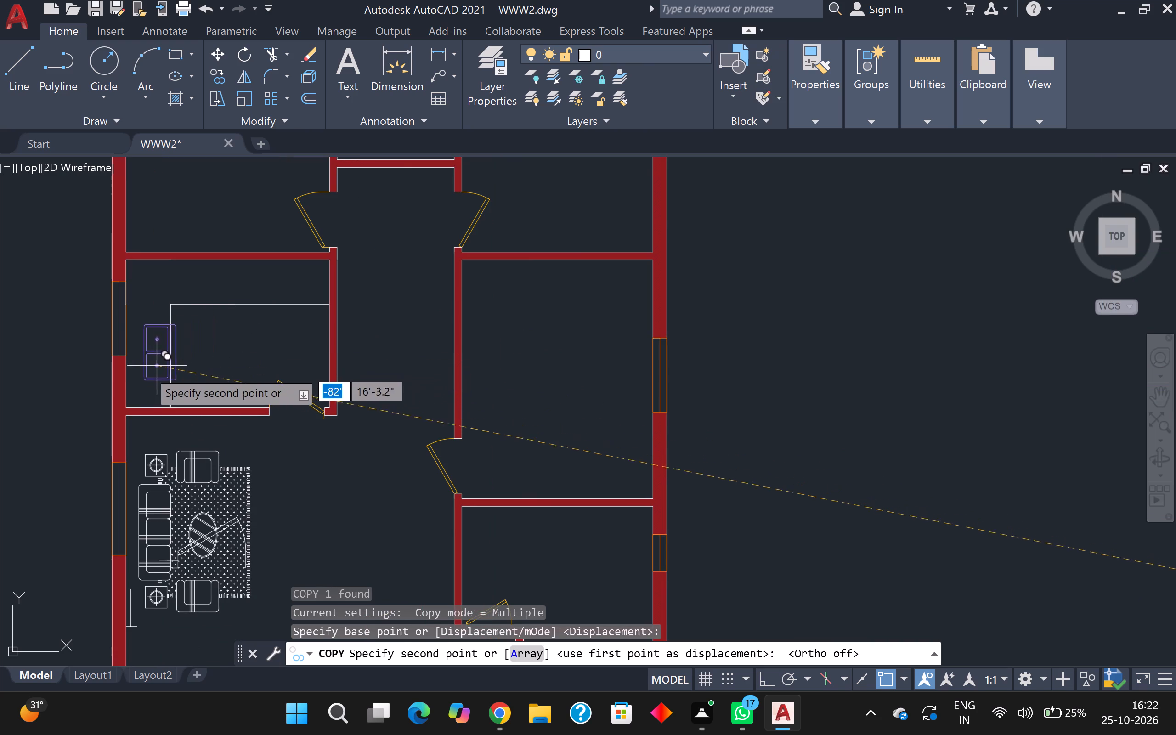
pyautogui.scroll(2, 135, 376)
pyautogui.scroll(-2, 142, 376)
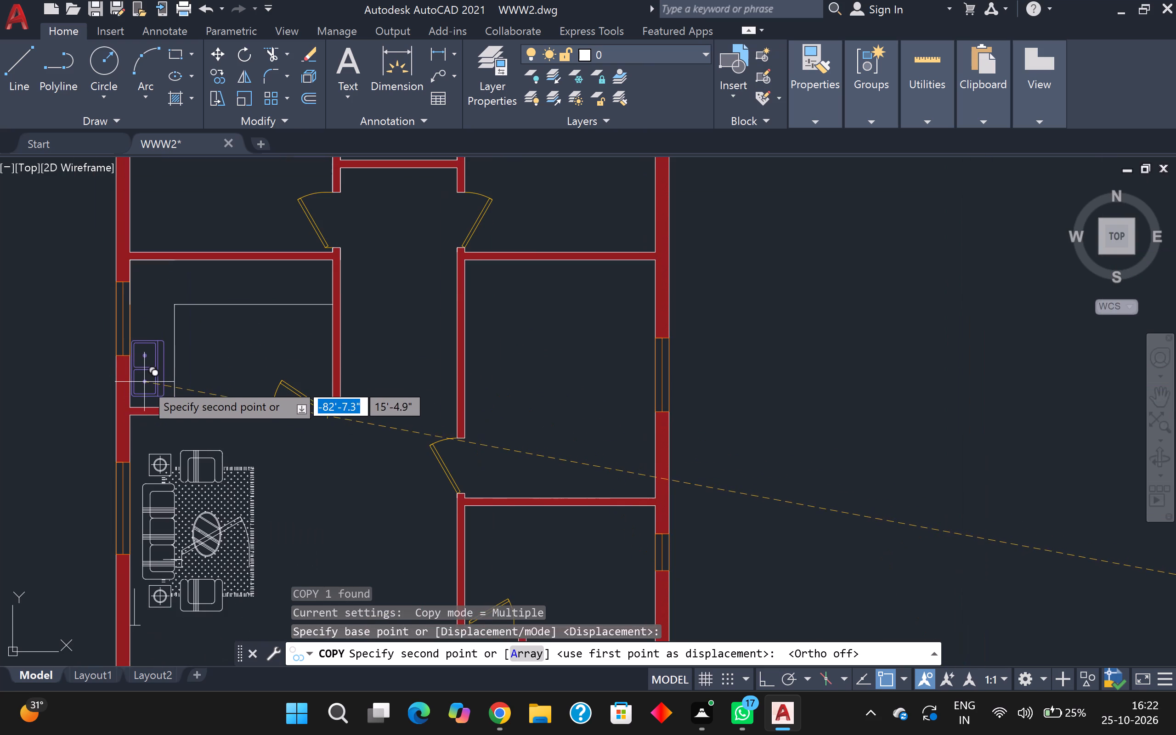
pyautogui.scroll(3, 150, 388)
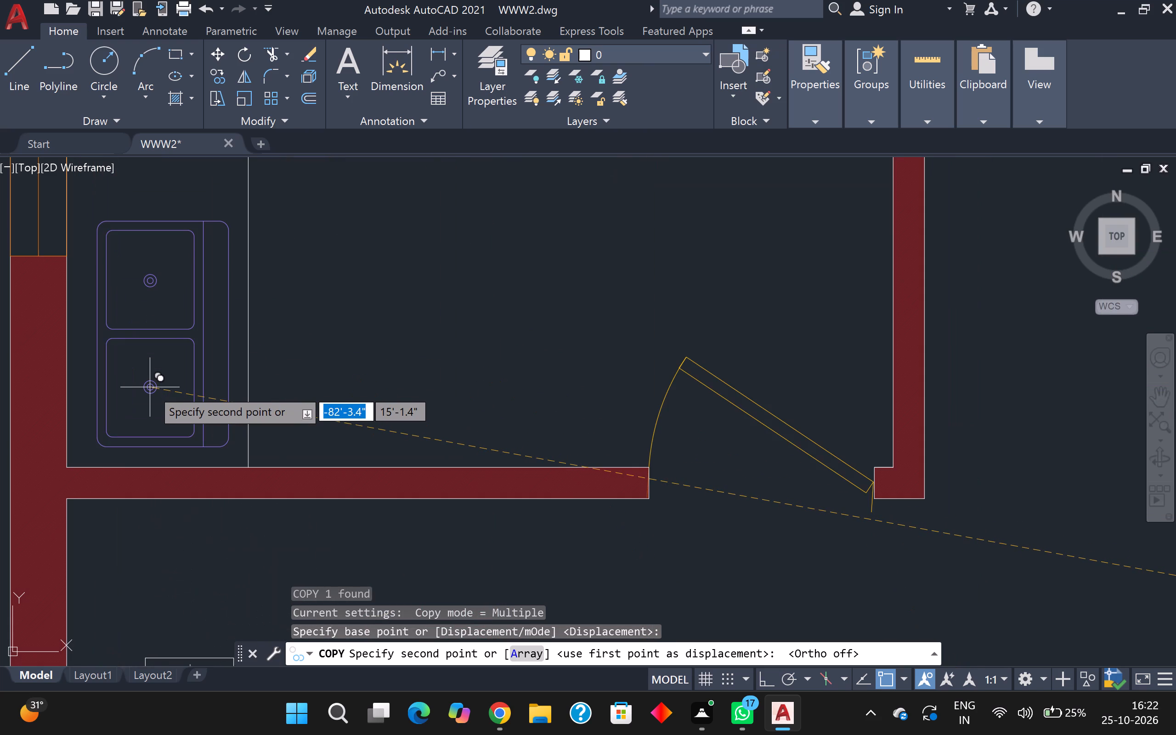
pyautogui.click(139, 393)
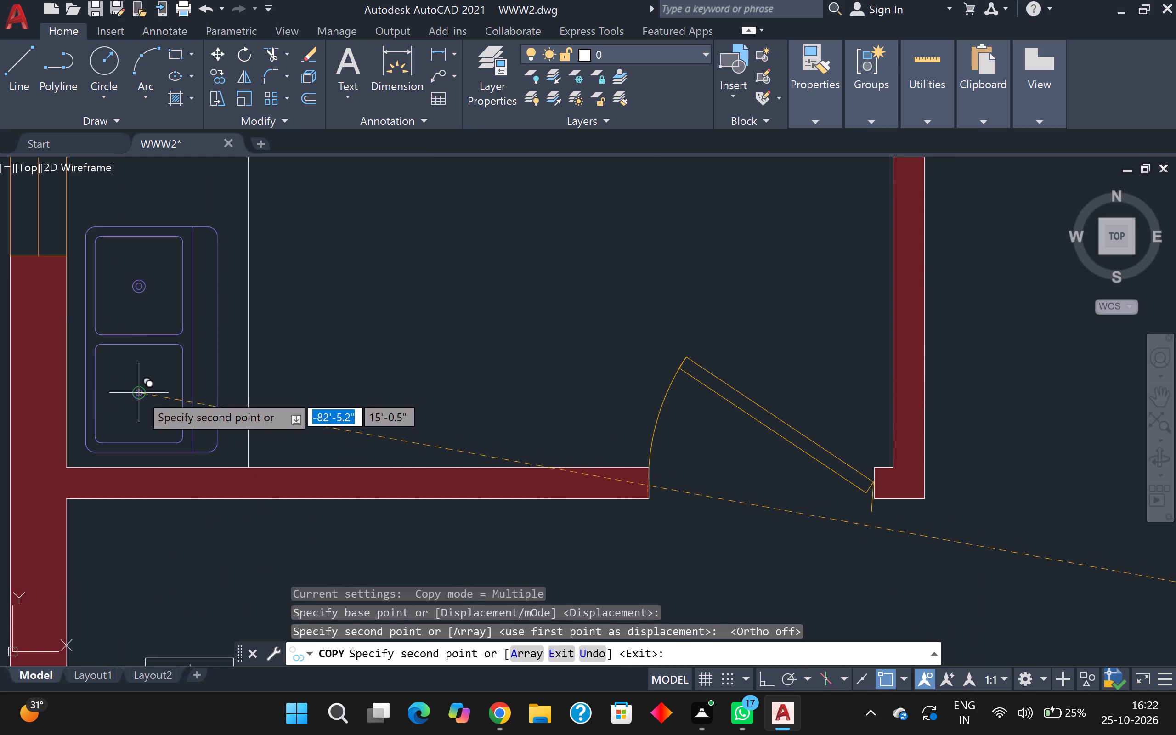
pyautogui.scroll(-3, 136, 392)
pyautogui.scroll(-1, 319, 408)
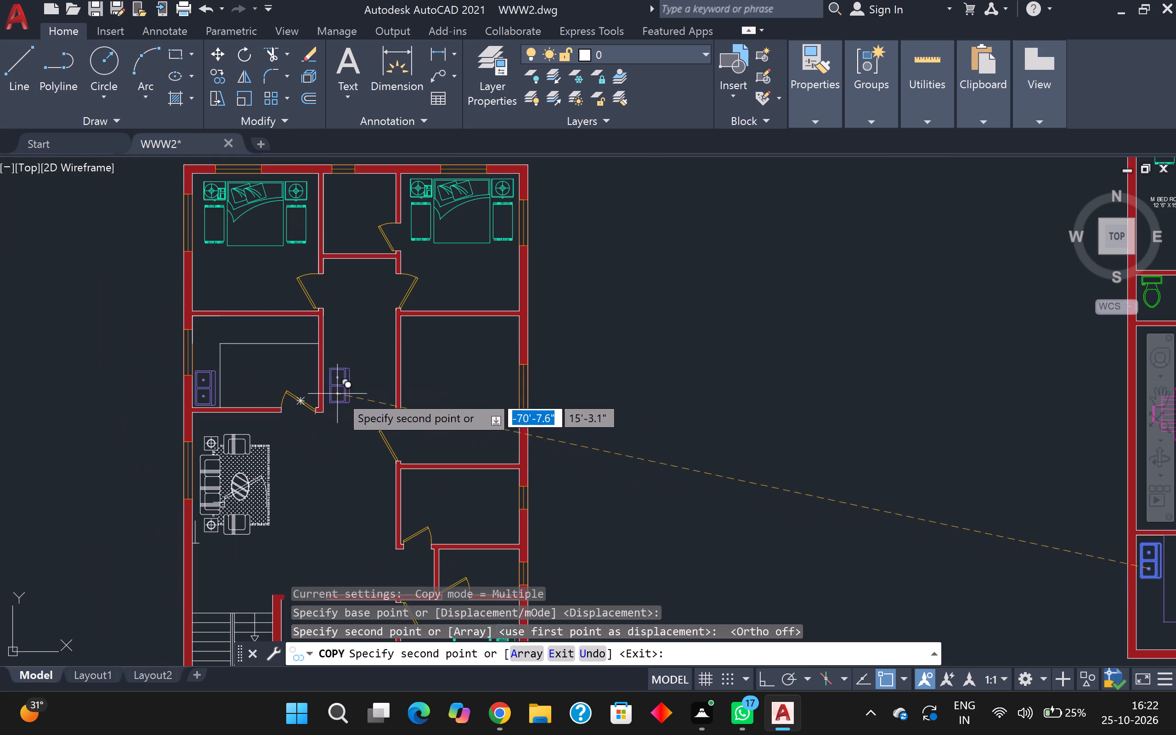
pyautogui.scroll(-2, 354, 387)
pyautogui.press('Escape')
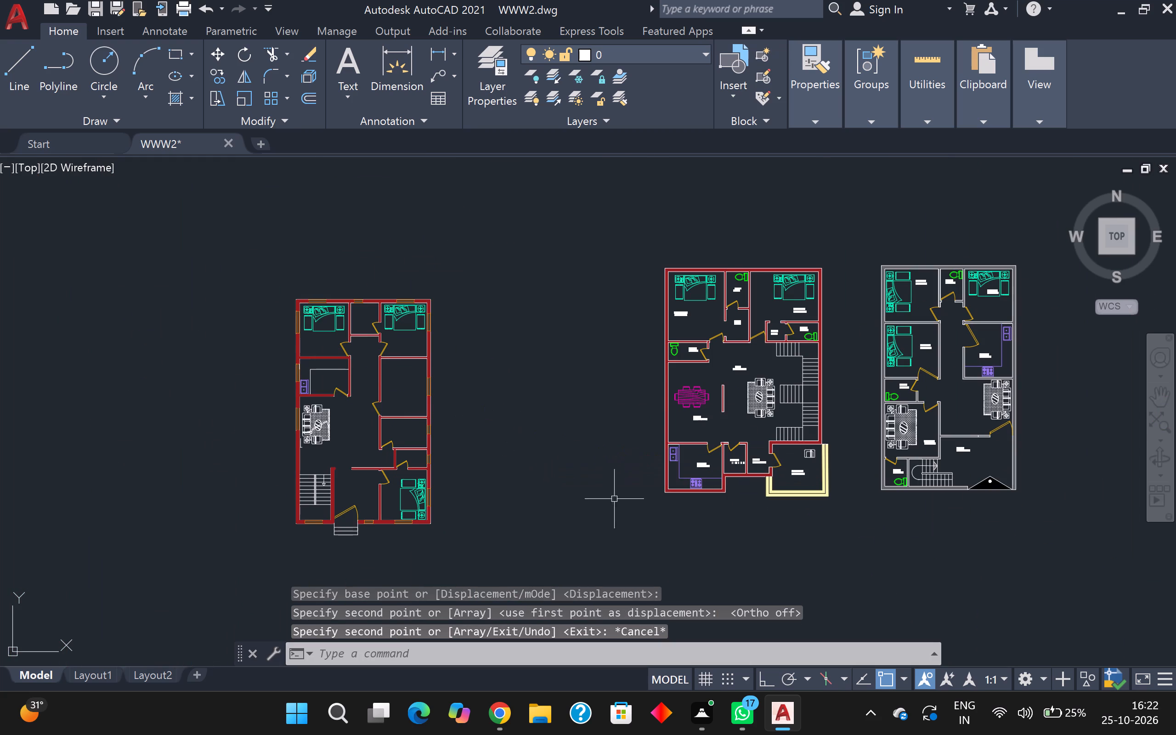
# Copy the four-burner stove from the red-walled reference plan's kitchen onto the new counter's upper leg, against the upper wall.
pyautogui.scroll(1, 636, 481)
pyautogui.scroll(2, 757, 519)
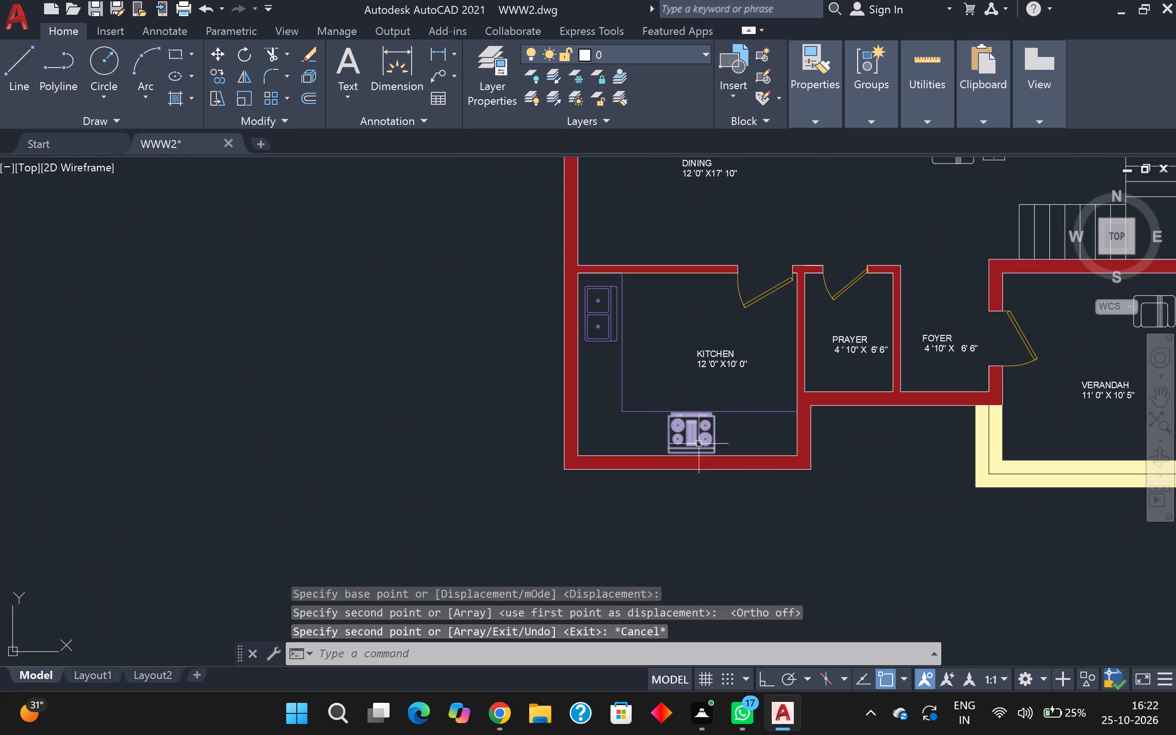
pyautogui.click(699, 444)
pyautogui.press('c')
pyautogui.press('o')
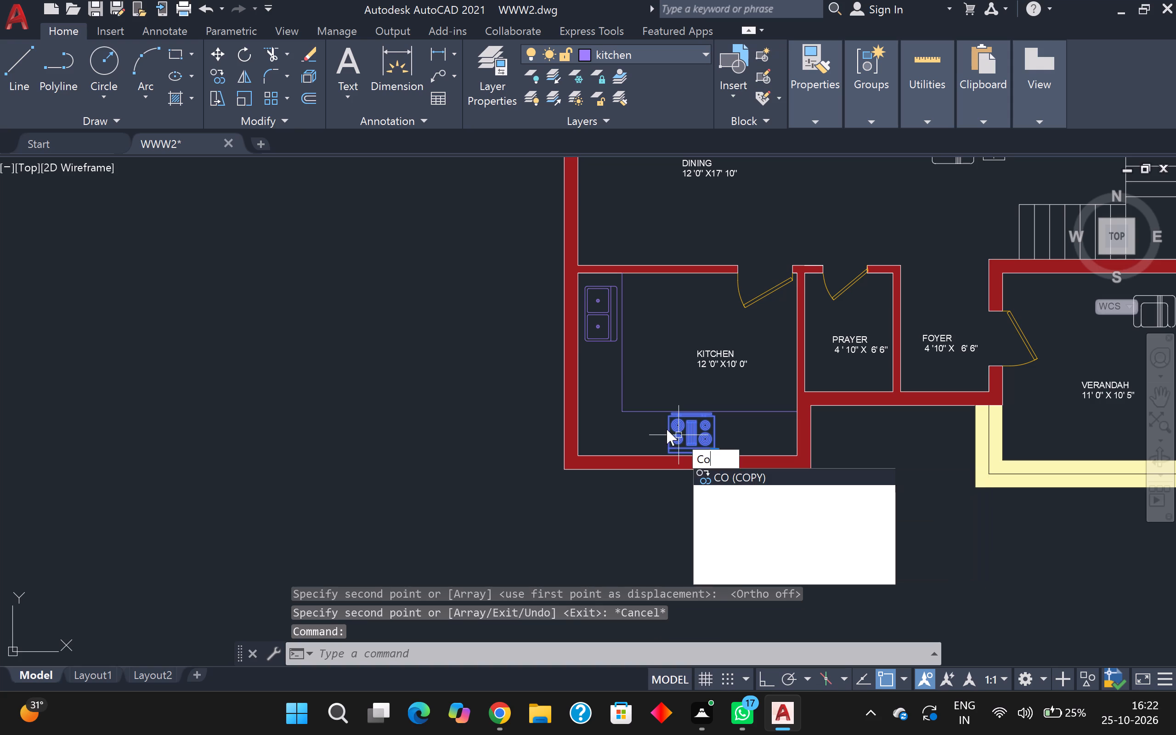
pyautogui.press('Return')
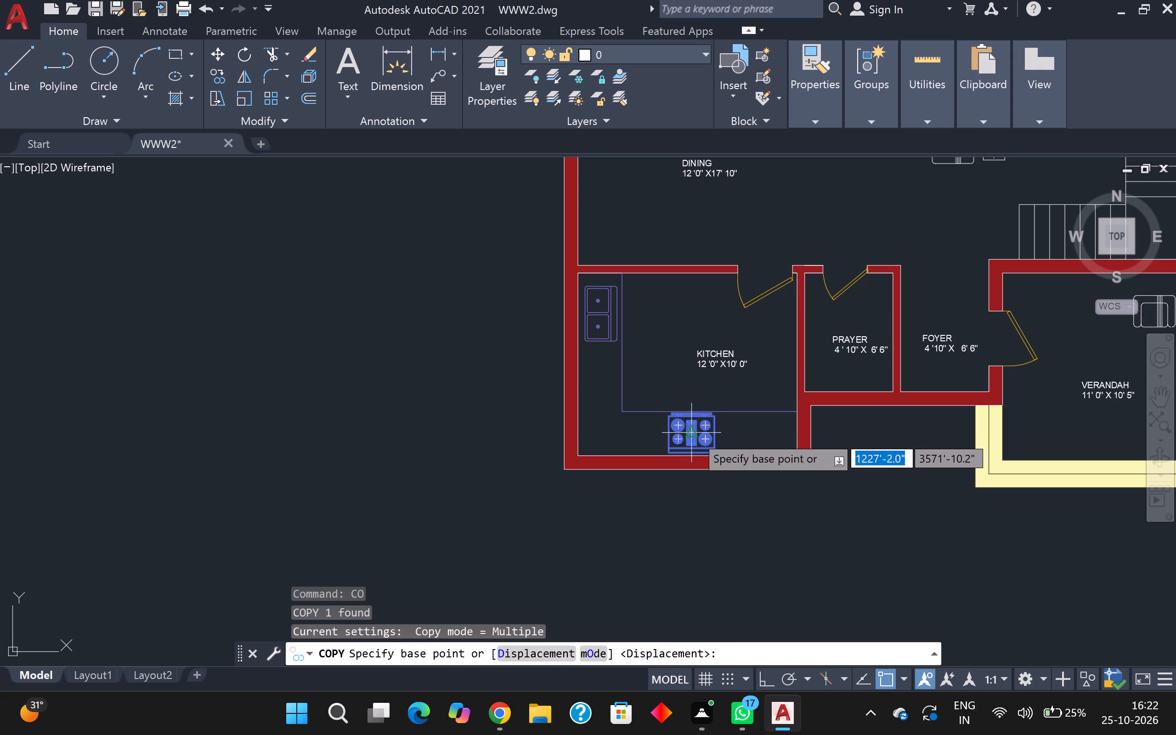
pyautogui.click(692, 434)
pyautogui.scroll(-3, 469, 416)
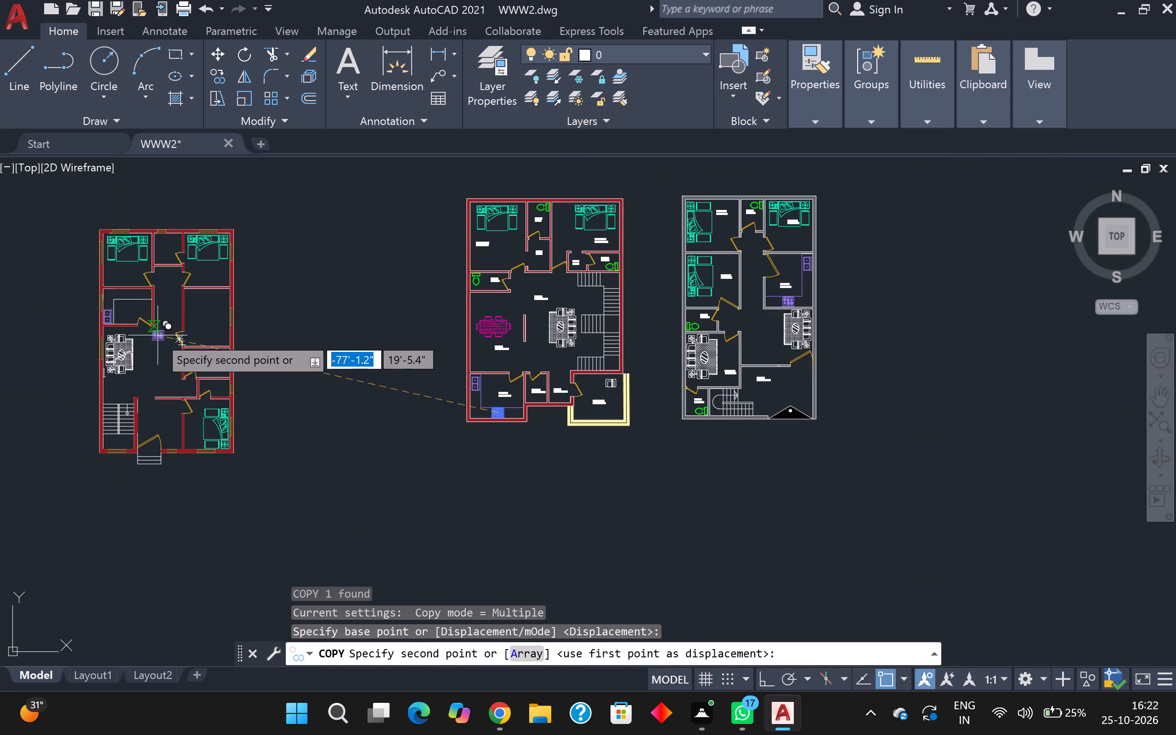
pyautogui.scroll(3, 113, 305)
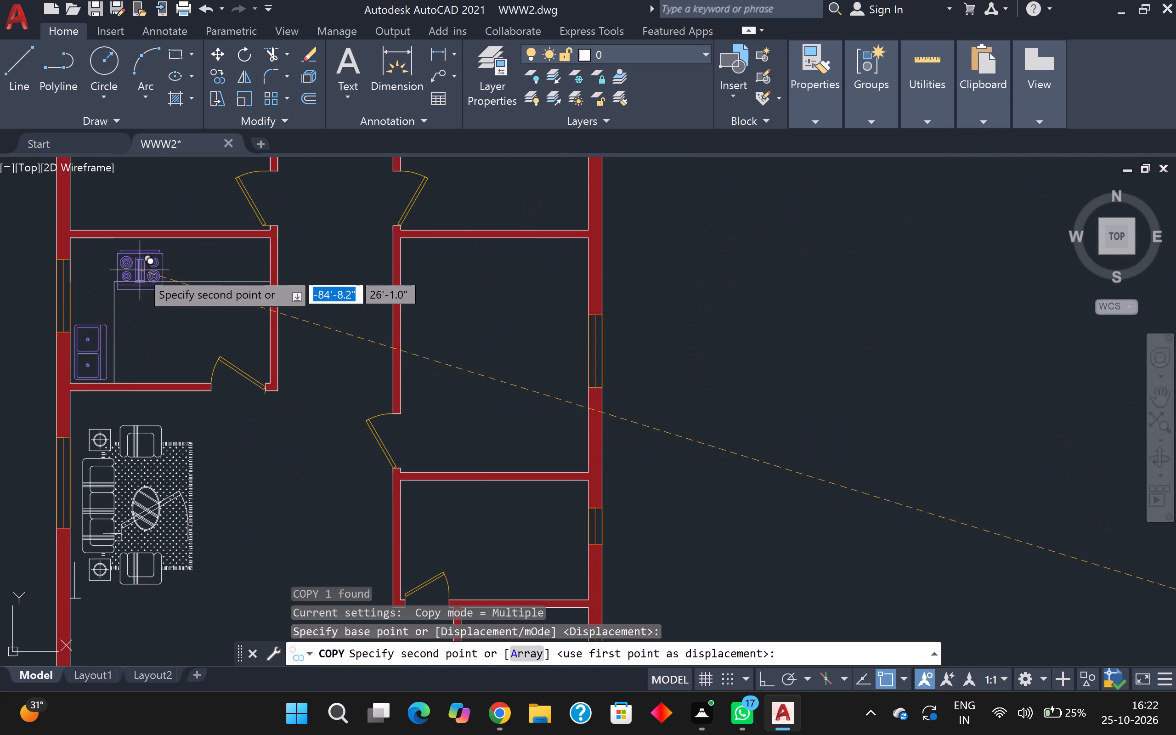
pyautogui.scroll(1, 140, 270)
pyautogui.scroll(2, 209, 266)
pyautogui.moveTo(251, 249); pyautogui.dragTo(280, 352, button='middle')
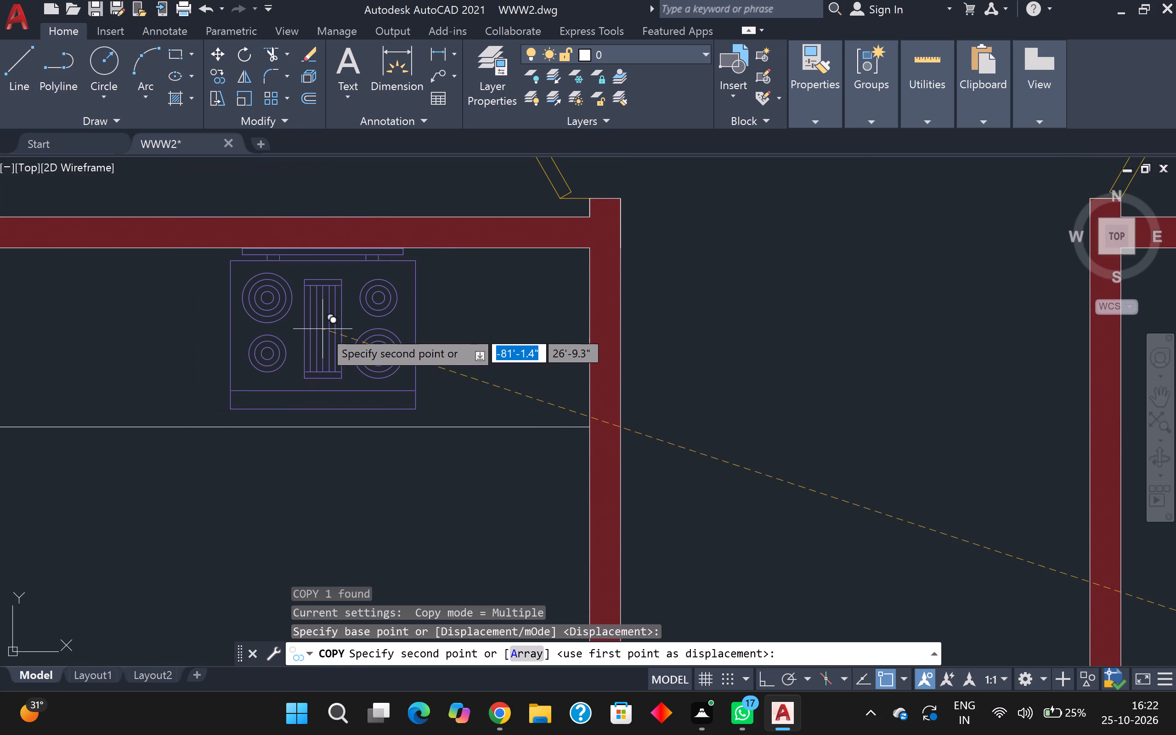
pyautogui.click(321, 332)
pyautogui.scroll(-2, 322, 332)
pyautogui.scroll(-1, 425, 386)
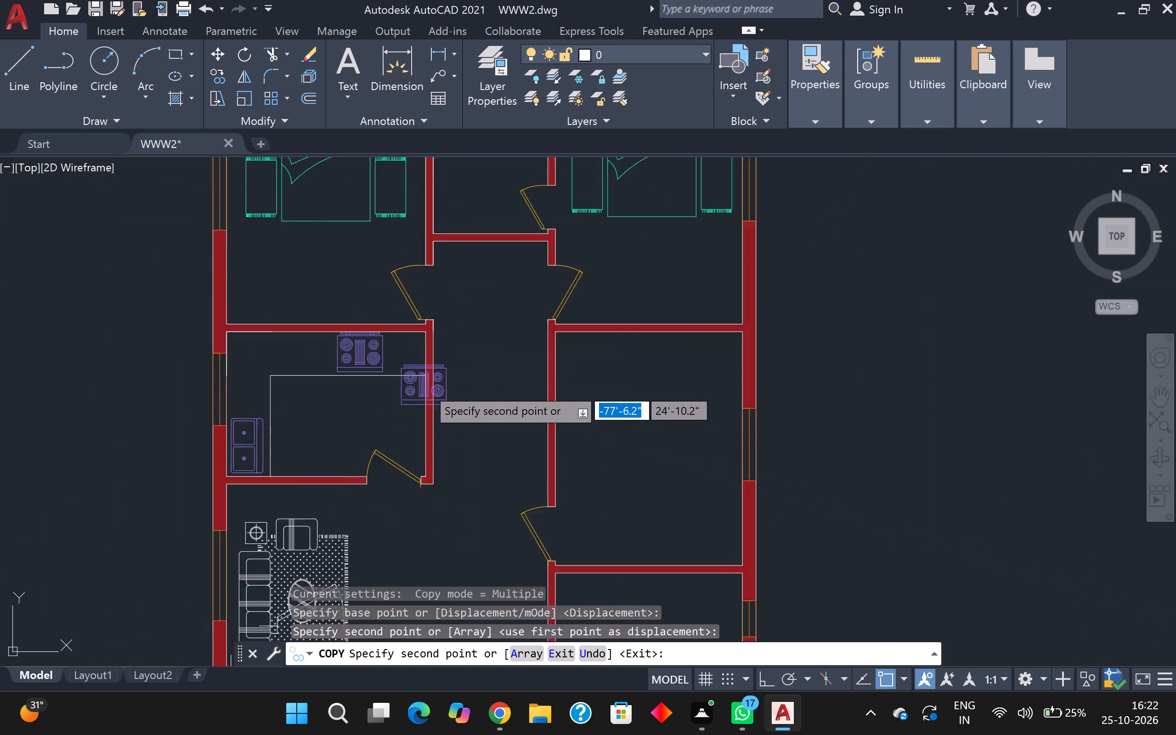
pyautogui.scroll(-3, 425, 386)
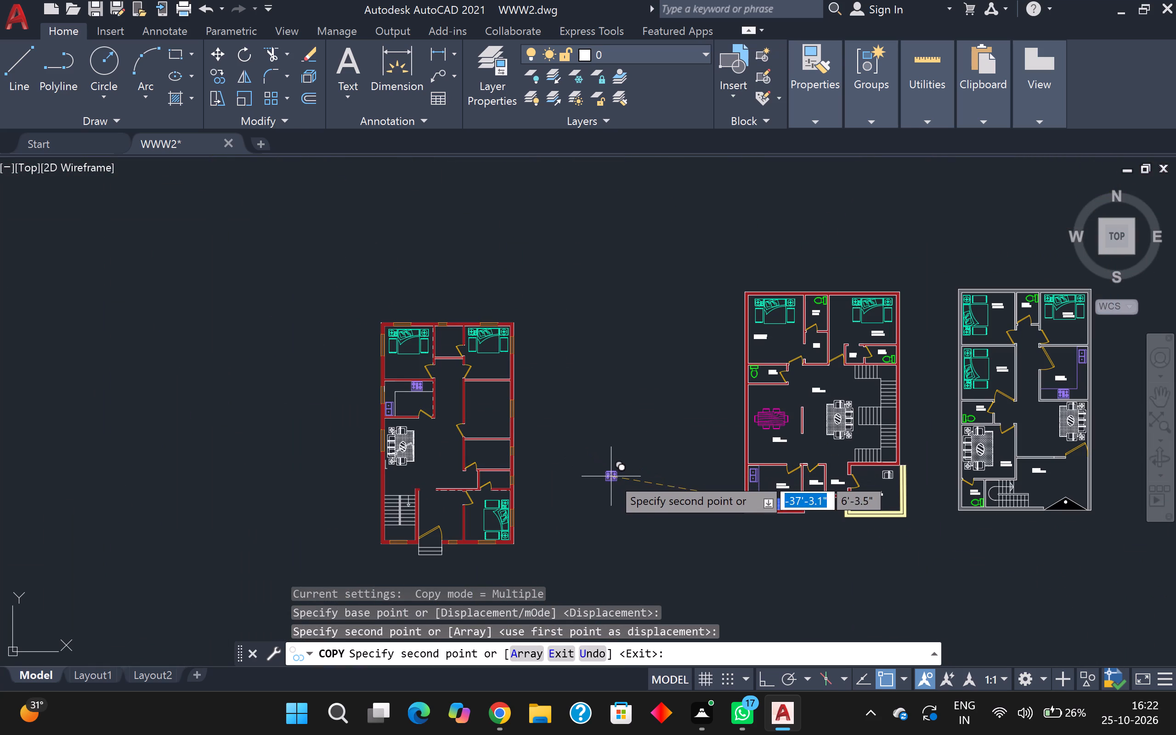
pyautogui.press('Escape')
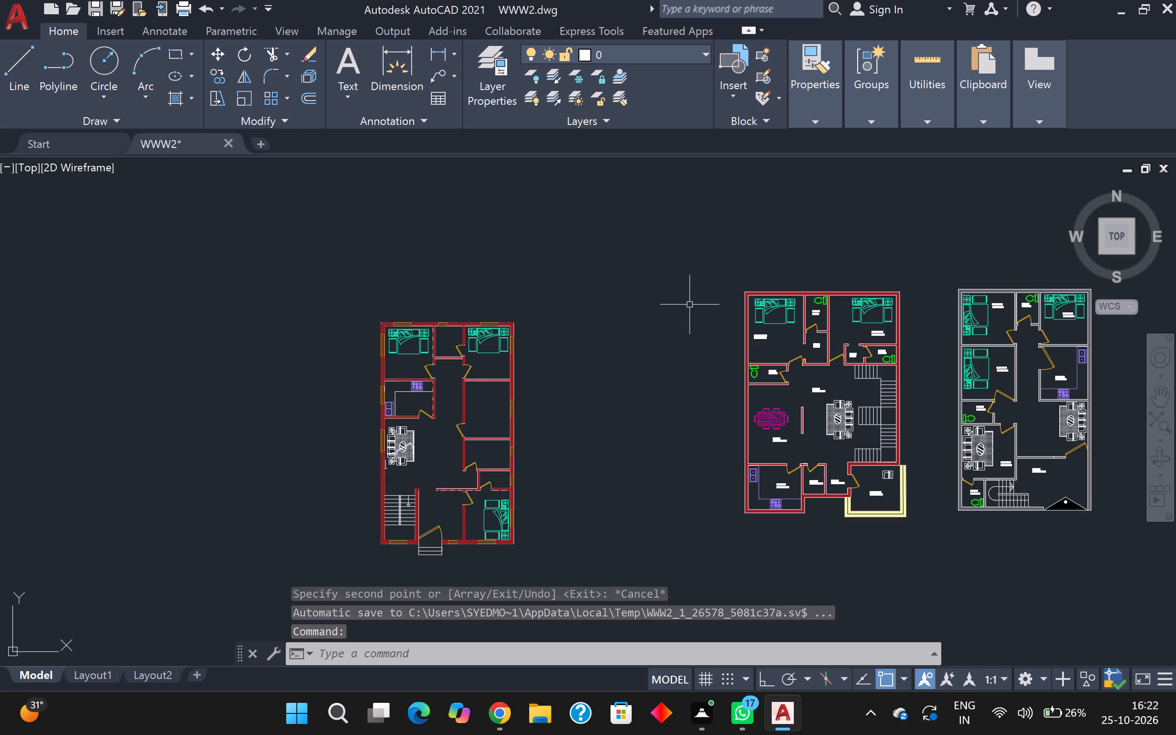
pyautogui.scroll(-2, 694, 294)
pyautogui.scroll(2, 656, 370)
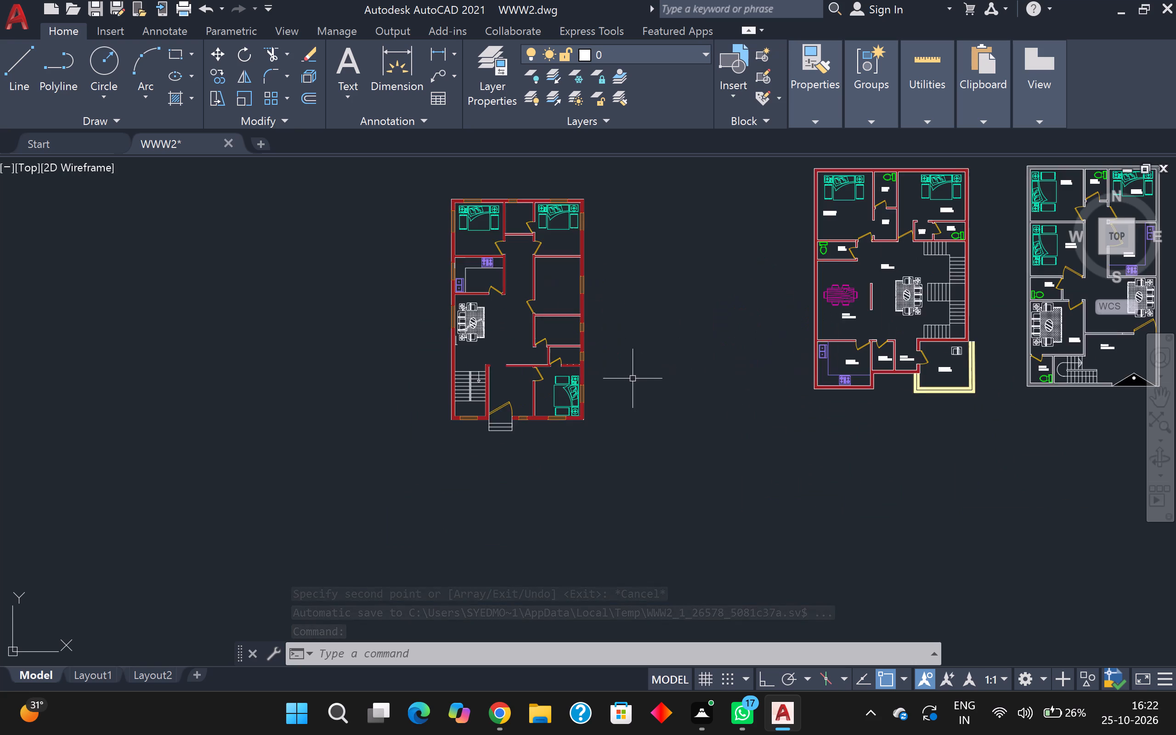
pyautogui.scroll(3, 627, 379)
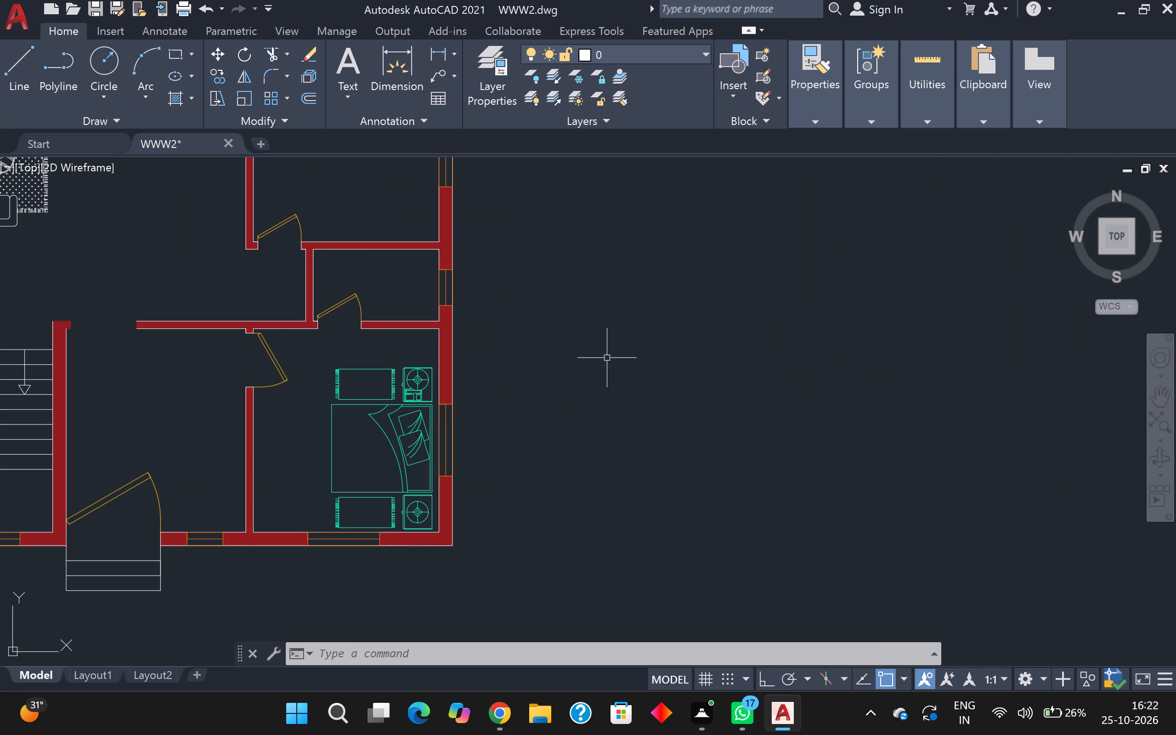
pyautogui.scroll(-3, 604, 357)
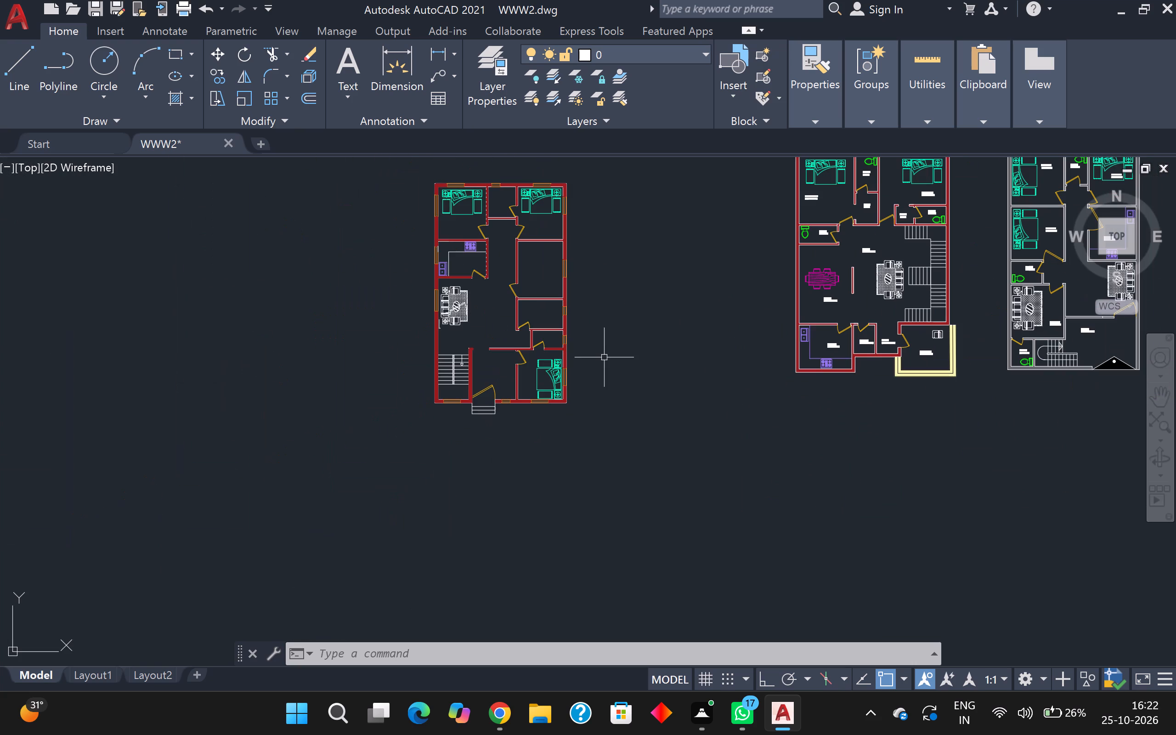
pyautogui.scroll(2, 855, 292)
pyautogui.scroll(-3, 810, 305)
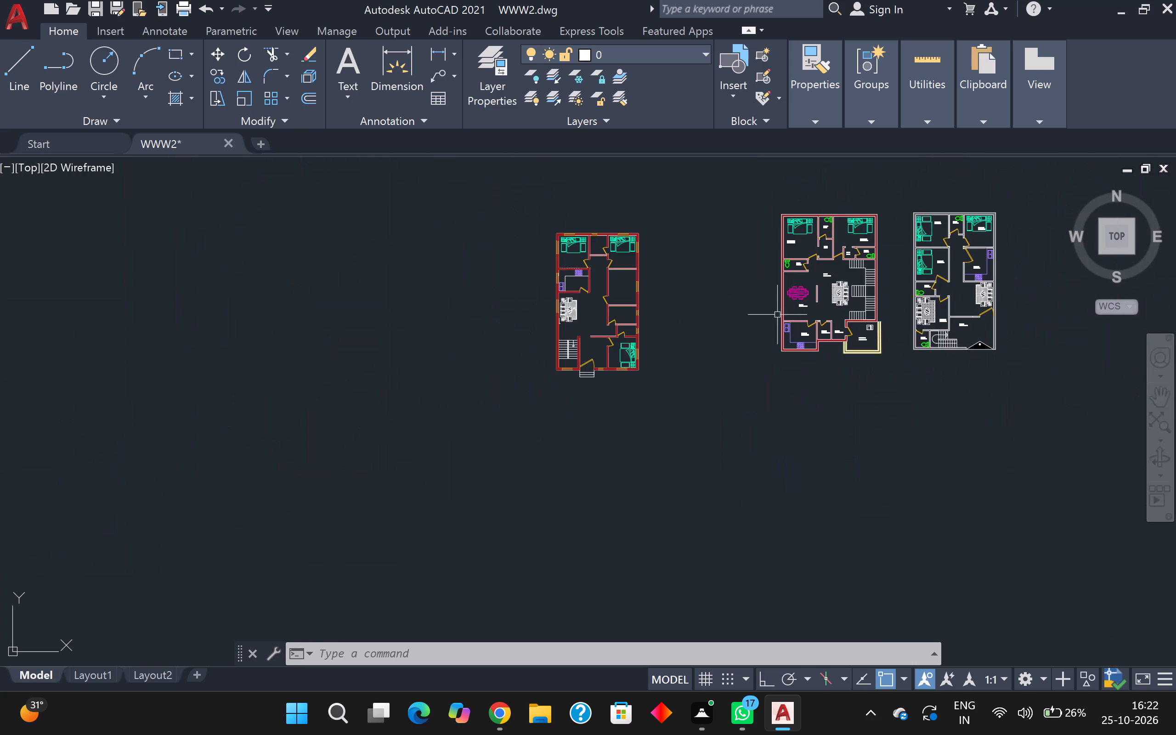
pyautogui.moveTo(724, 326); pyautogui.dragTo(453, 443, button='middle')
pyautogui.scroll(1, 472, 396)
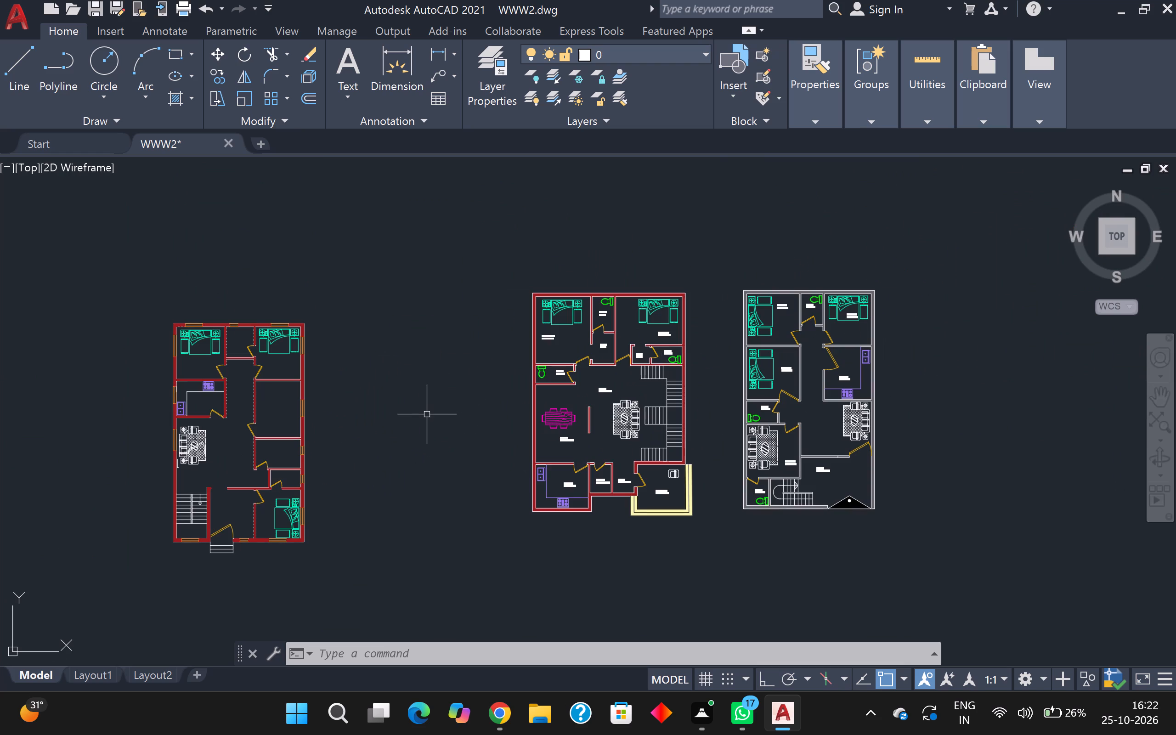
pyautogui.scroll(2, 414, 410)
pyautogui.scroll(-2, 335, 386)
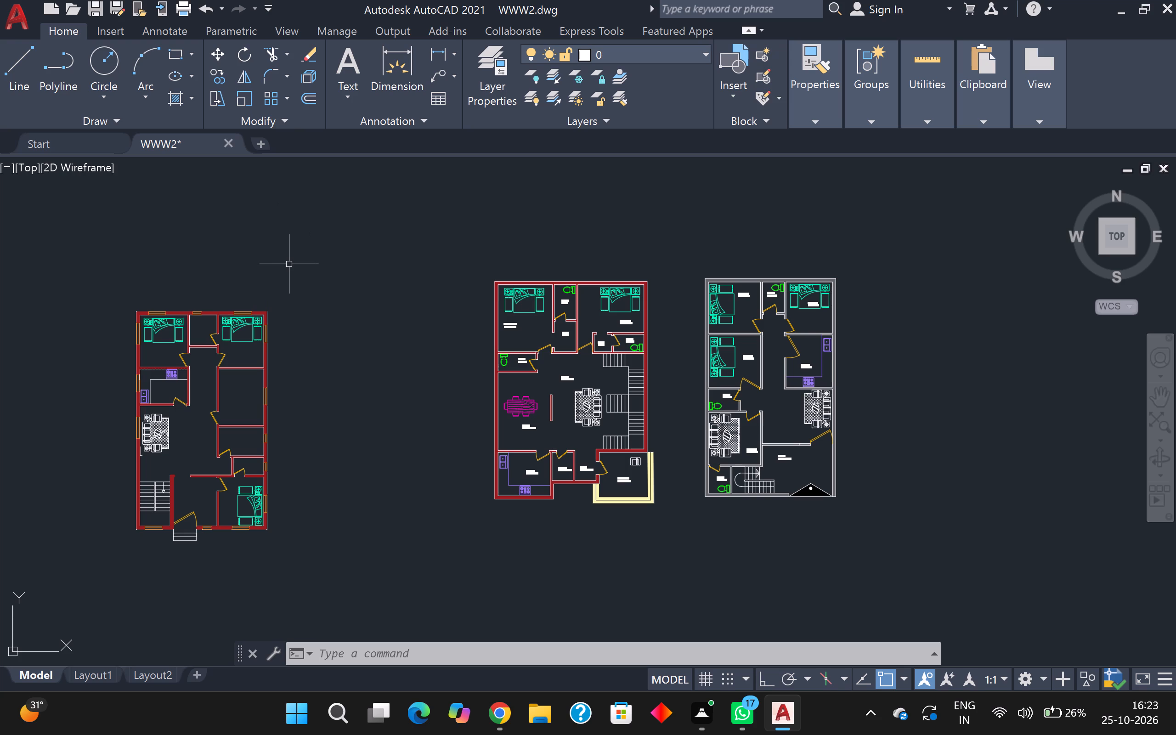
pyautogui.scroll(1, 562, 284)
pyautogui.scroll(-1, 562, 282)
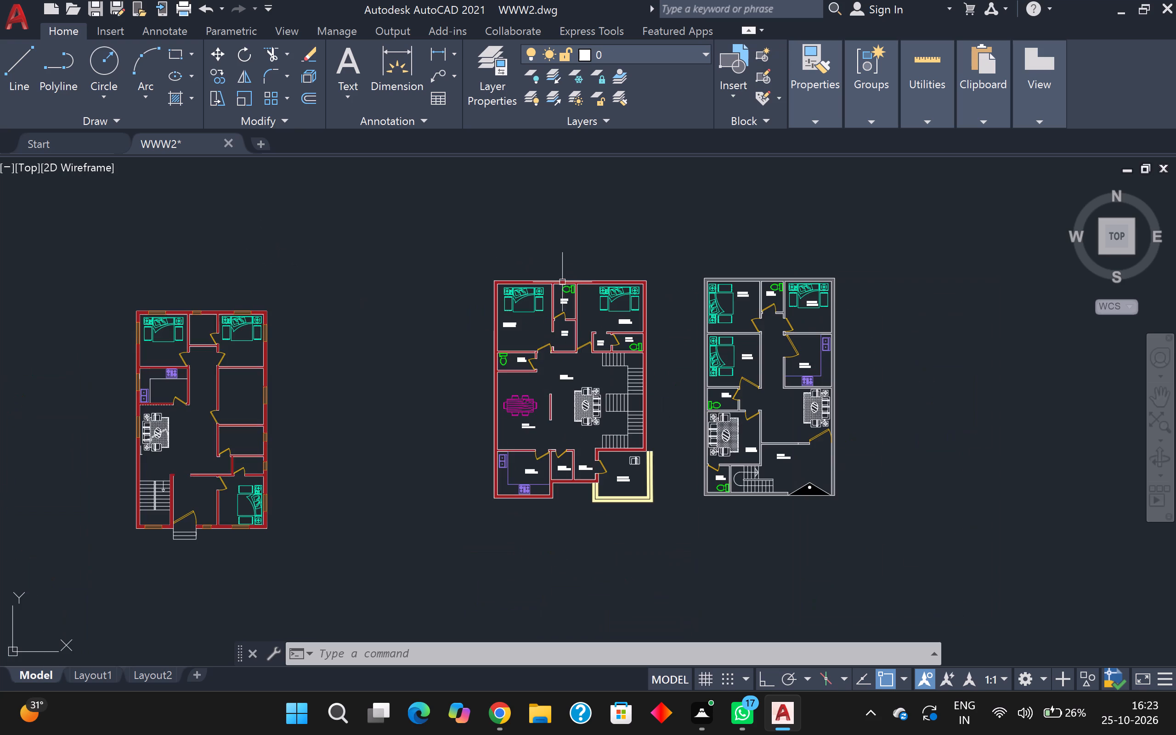
# Copy the bed set from the red-walled reference plan's upper-right bedroom into the room below the new plan's upper-right bedroom, against its upper wall.
pyautogui.scroll(2, 566, 288)
pyautogui.click(670, 316)
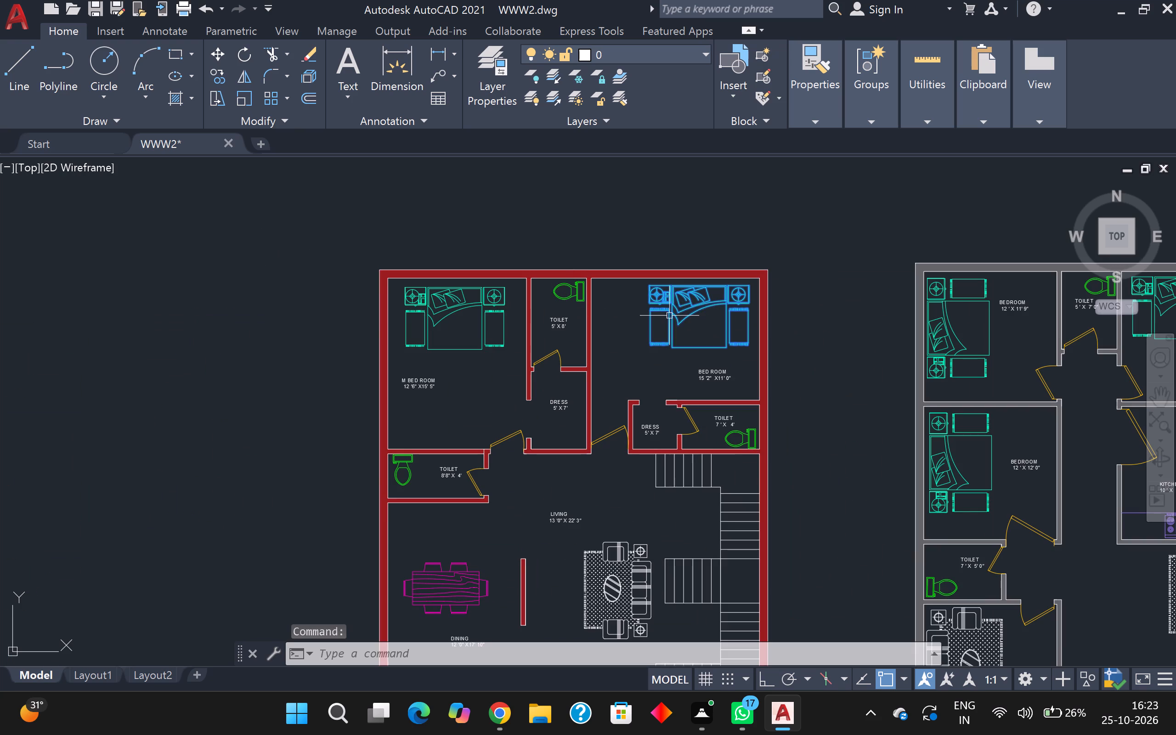
pyautogui.press('c')
pyautogui.press('o')
pyautogui.press('Return')
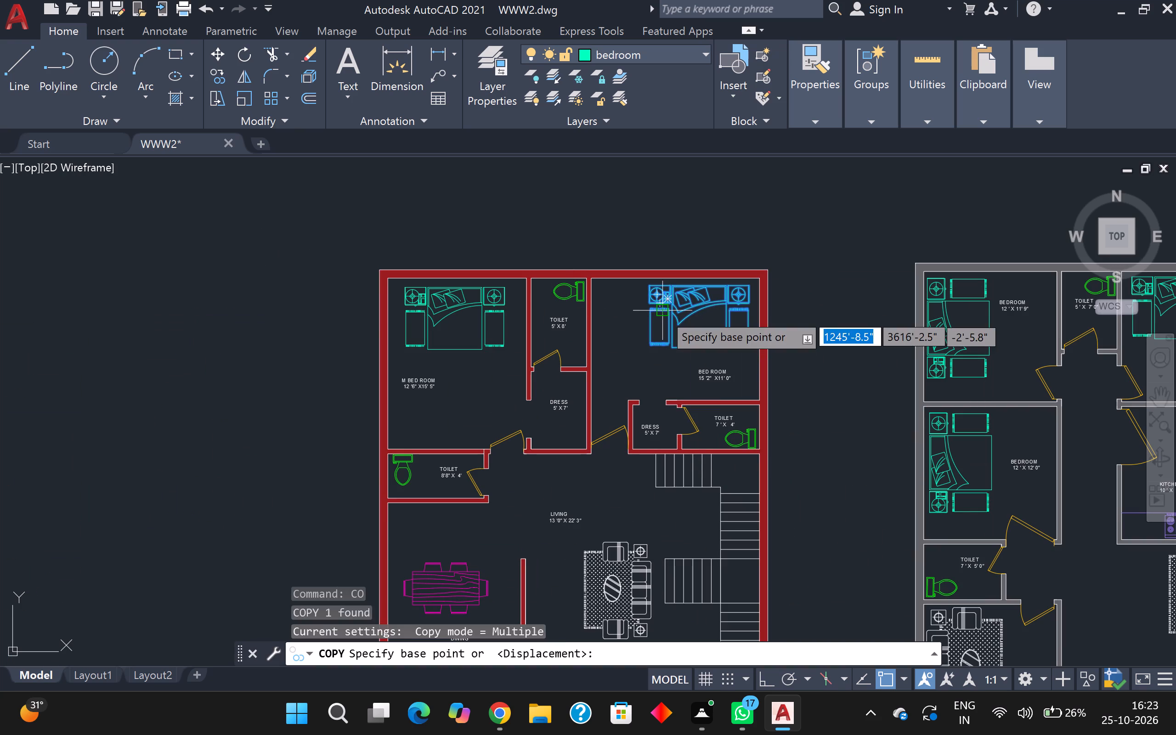
pyautogui.click(662, 312)
pyautogui.scroll(-2, 410, 470)
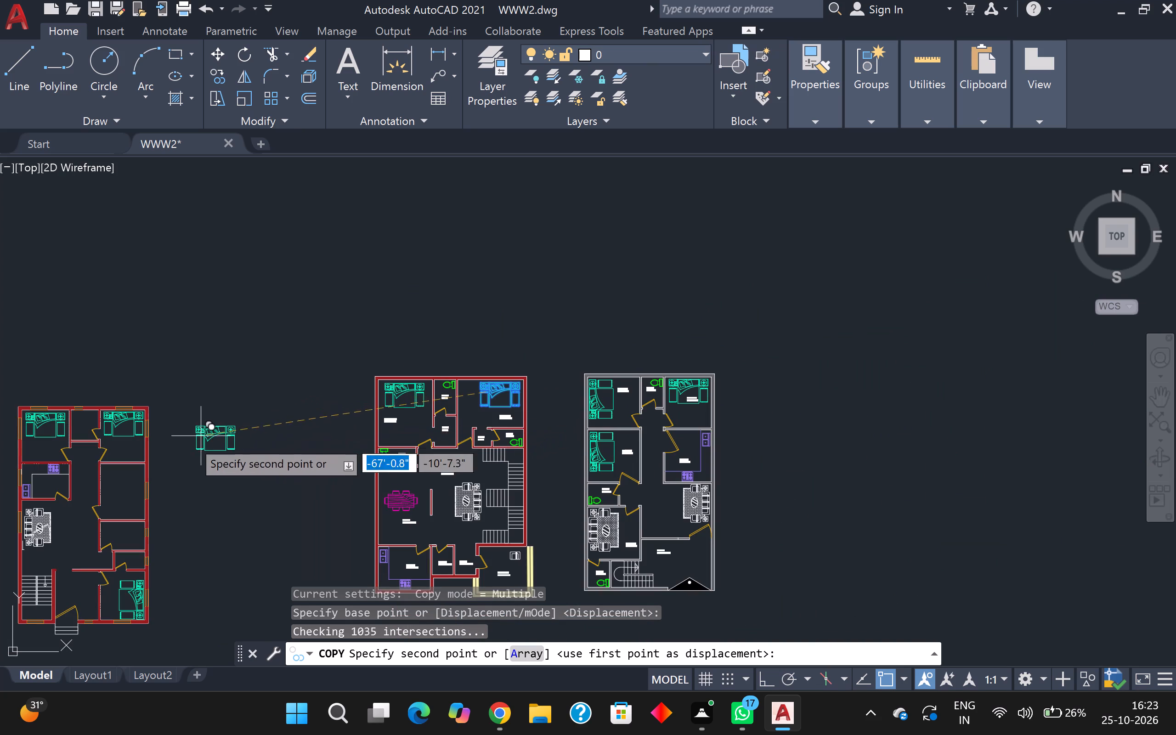
pyautogui.scroll(3, 110, 503)
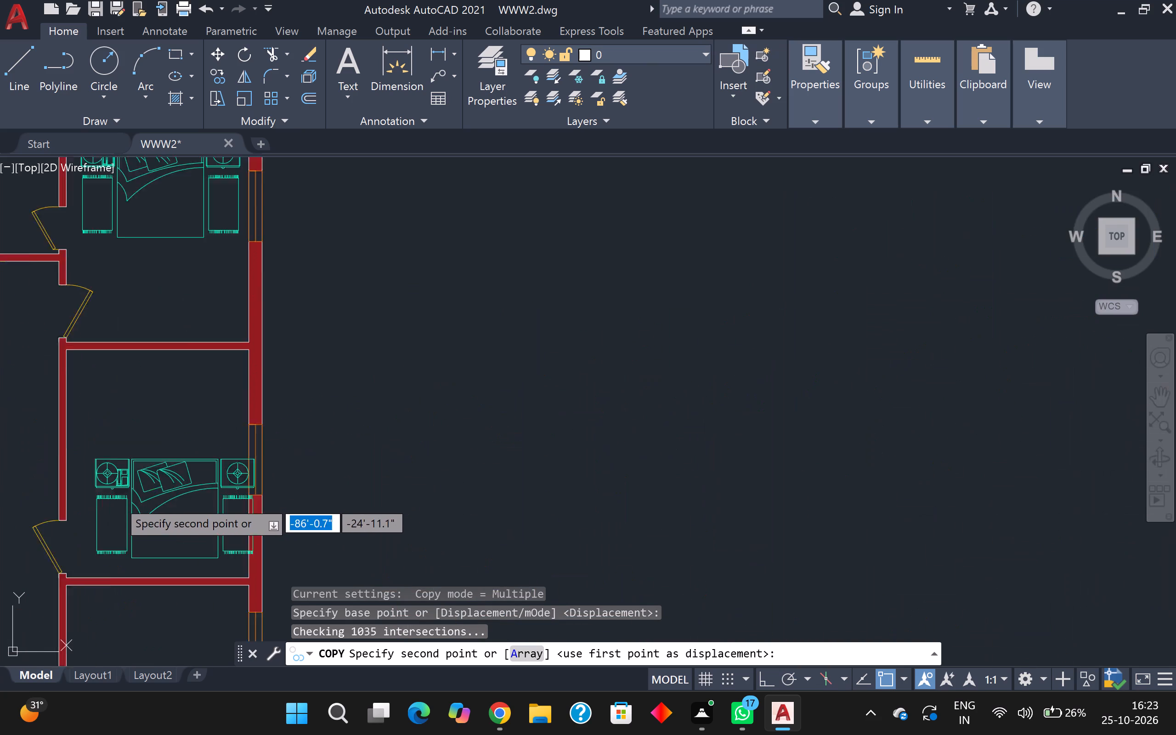
pyautogui.scroll(1, 116, 499)
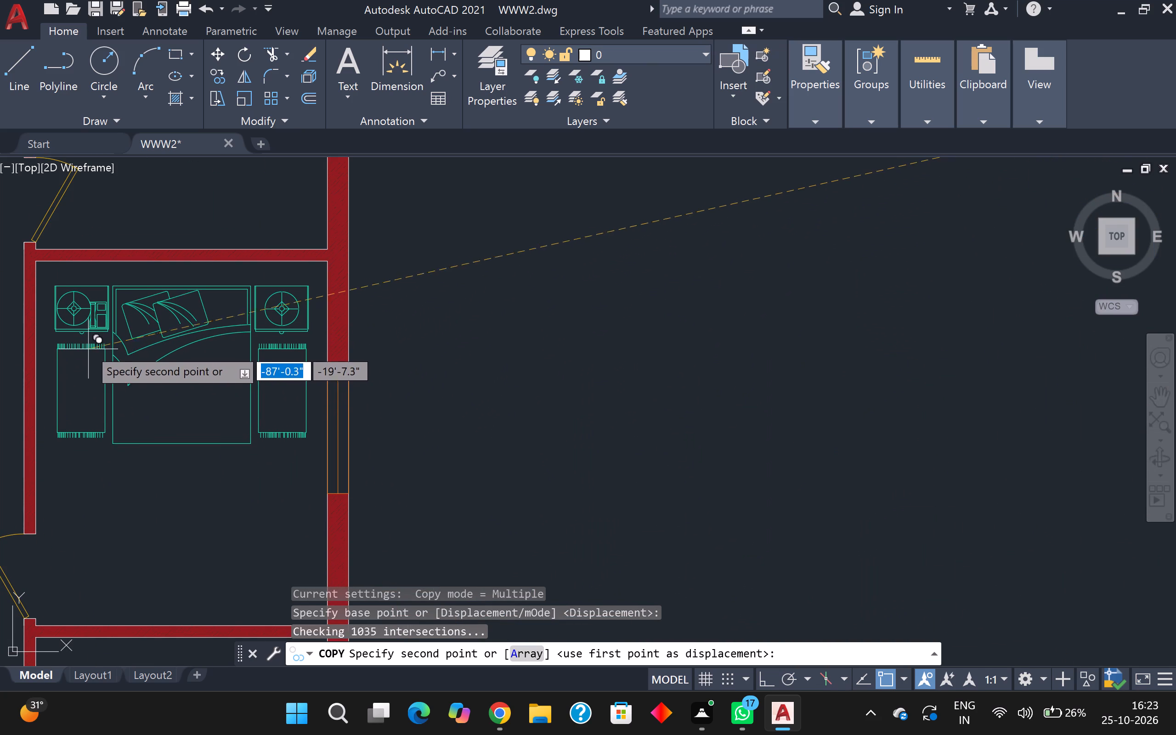
pyautogui.click(87, 343)
pyautogui.scroll(-3, 87, 343)
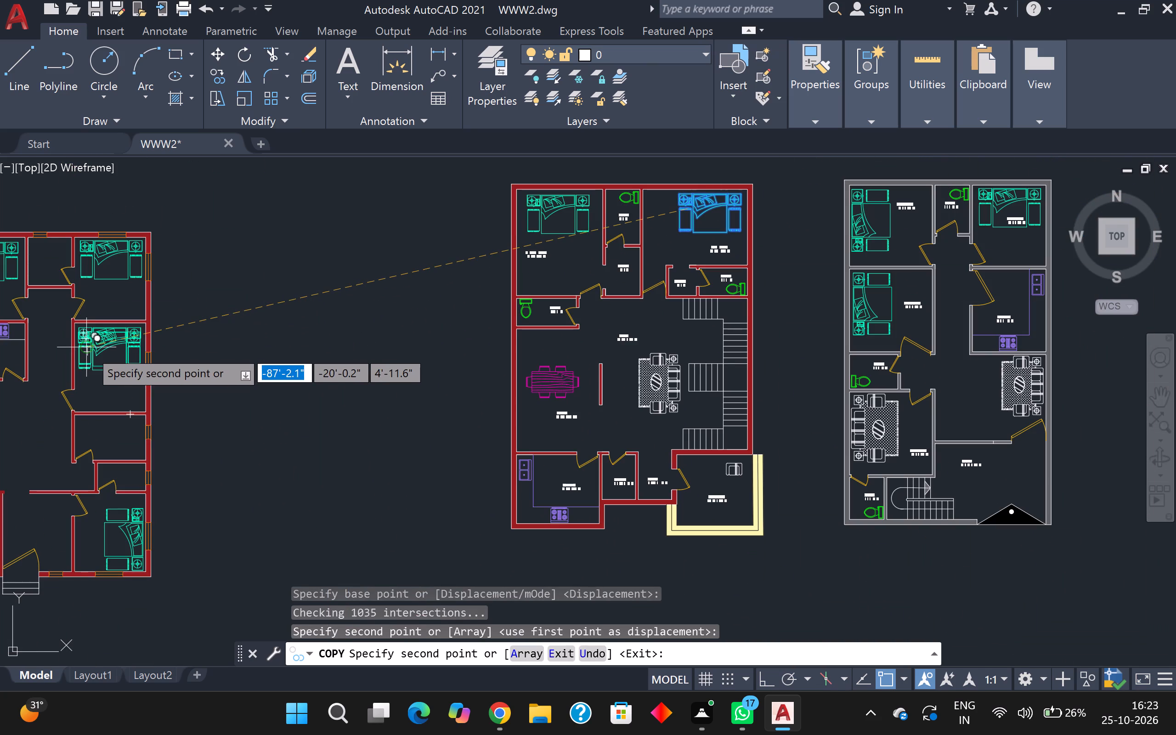
pyautogui.press('Escape')
# Copy the toilet fixture from the red-walled reference plan's 7' x 4' toilet into the new plan's small room above the lower-right bedroom, near the right wall.
pyautogui.scroll(-2, 90, 349)
pyautogui.scroll(1, 255, 356)
pyautogui.scroll(-2, 248, 356)
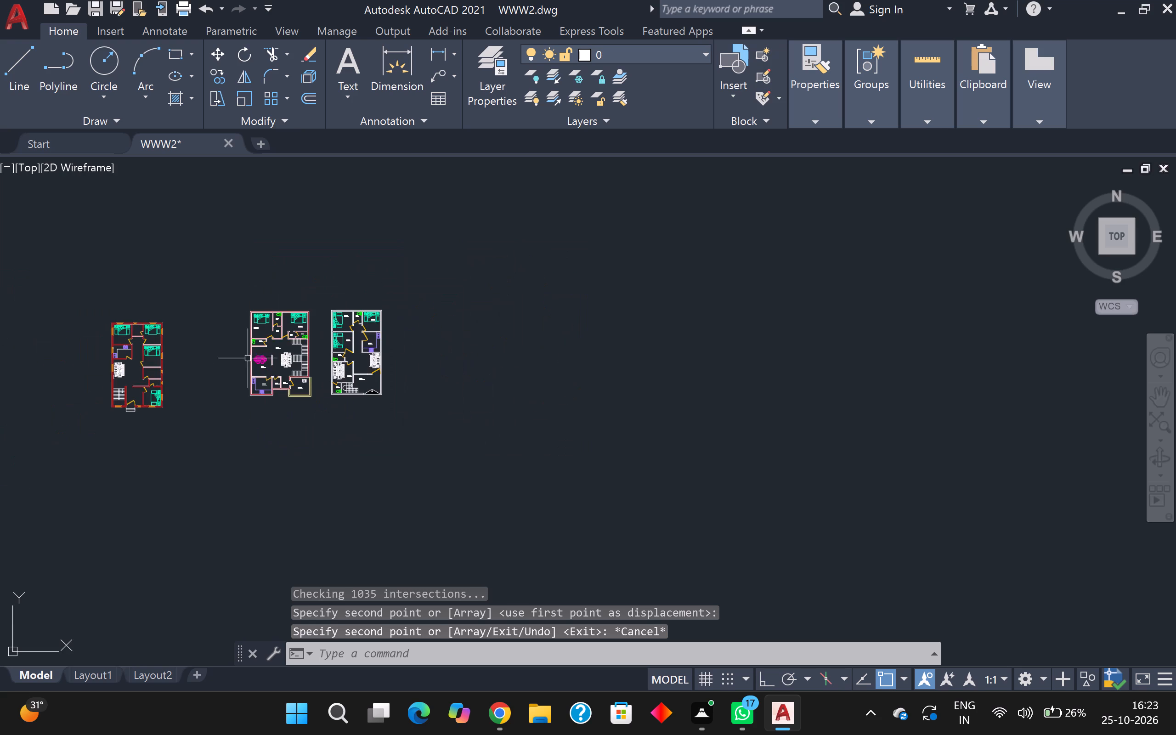
pyautogui.scroll(3, 185, 383)
pyautogui.moveTo(163, 387); pyautogui.dragTo(379, 407, button='middle')
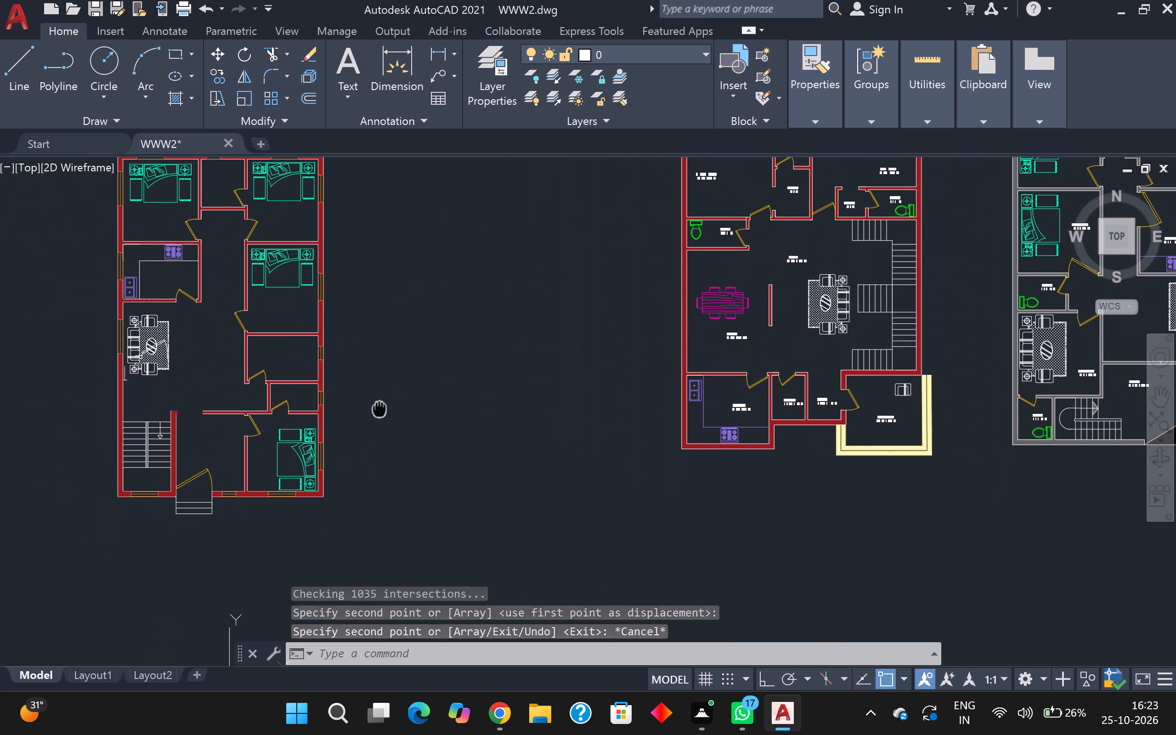
pyautogui.moveTo(379, 407); pyautogui.dragTo(379, 405, button='middle')
pyautogui.scroll(2, 680, 209)
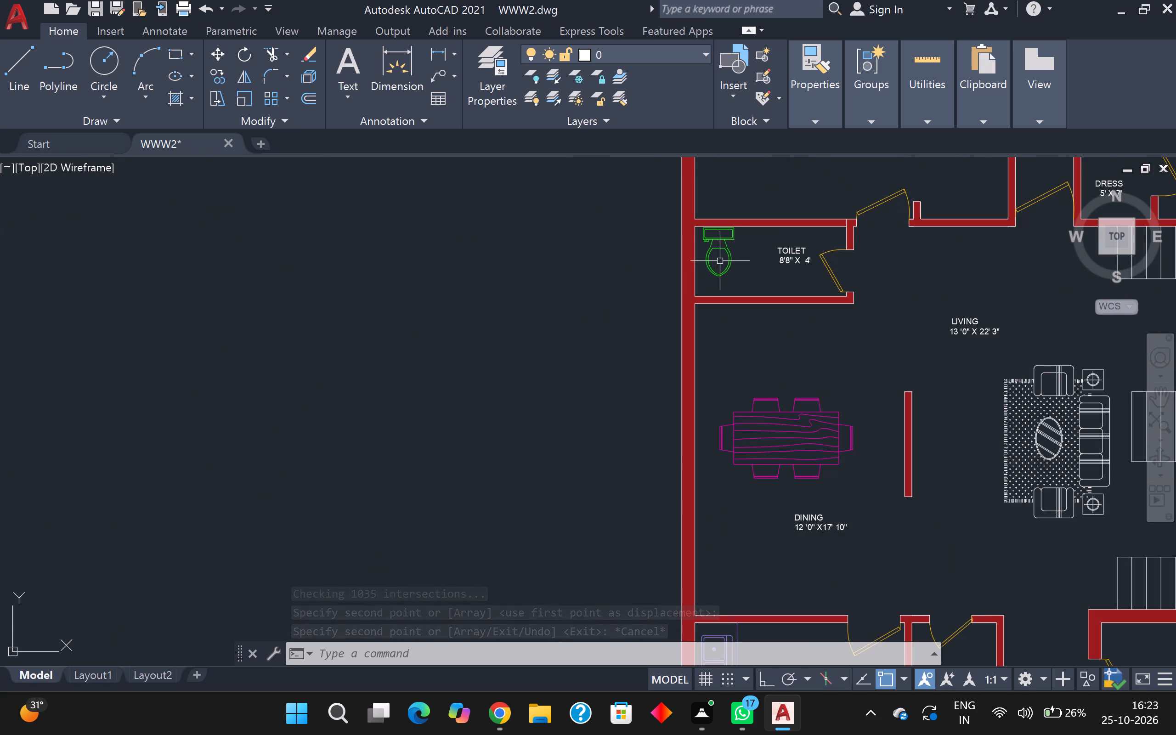
pyautogui.scroll(-1, 724, 256)
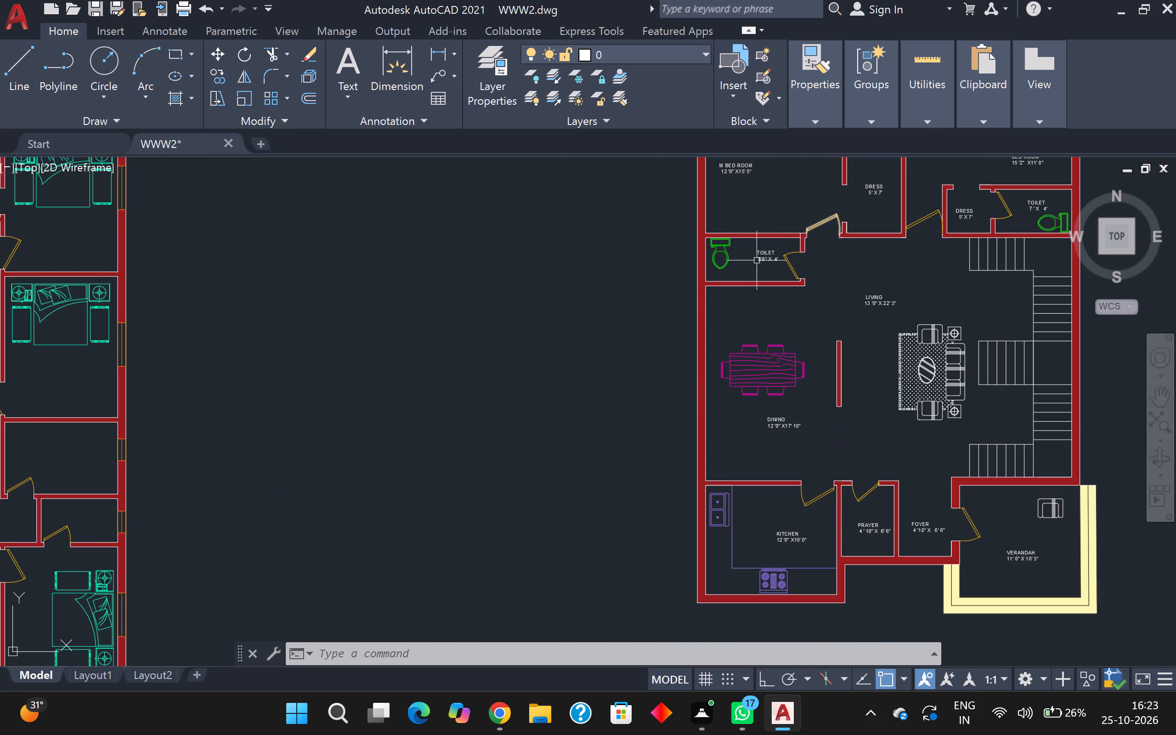
pyautogui.moveTo(599, 332); pyautogui.dragTo(302, 326, button='middle')
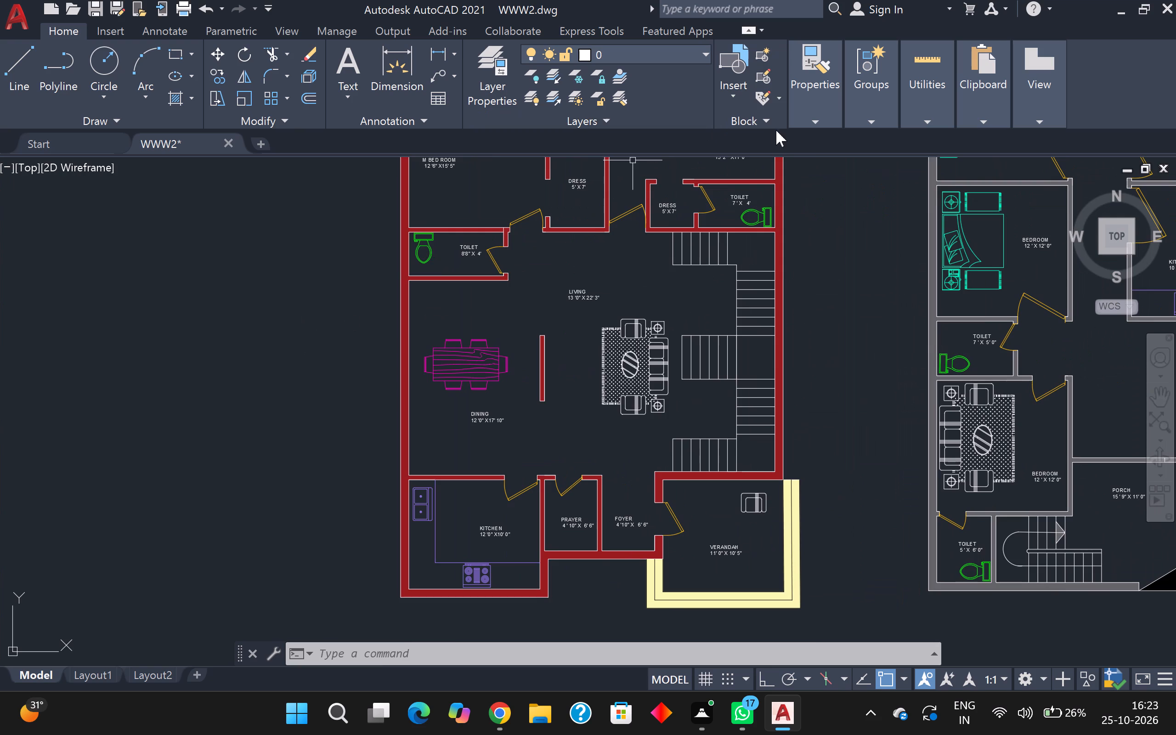
pyautogui.scroll(1, 728, 225)
pyautogui.scroll(1, 772, 198)
pyautogui.click(772, 202)
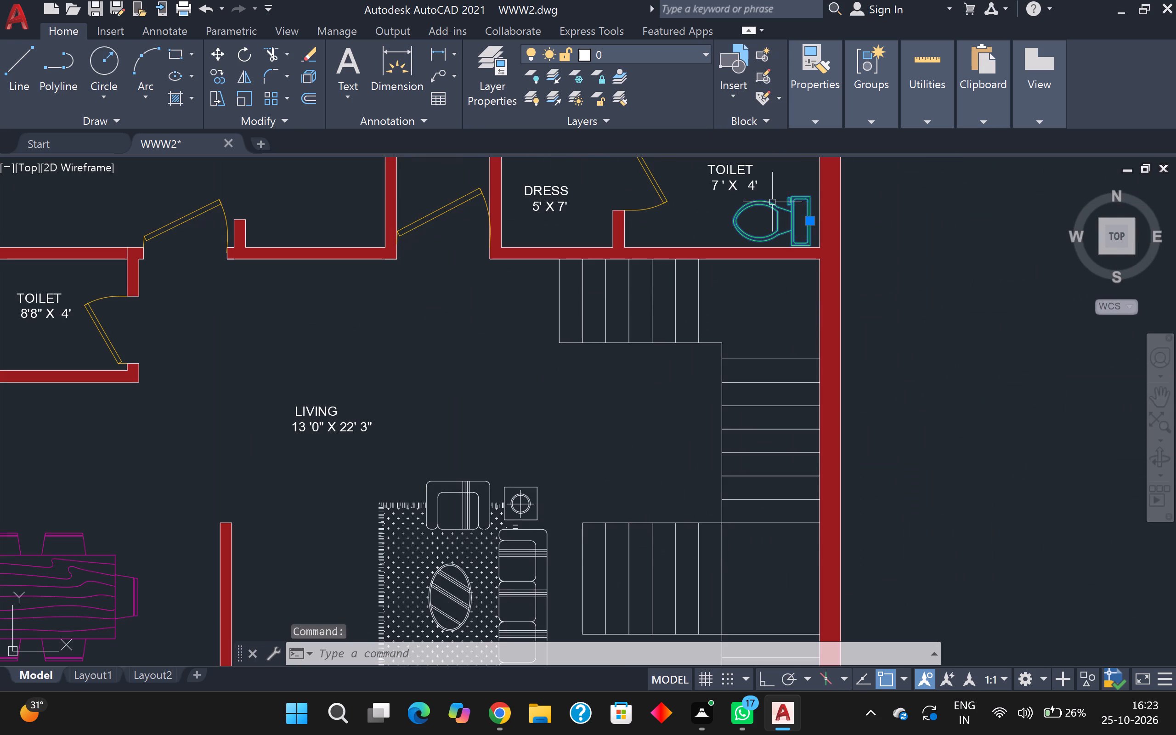
pyautogui.press('c')
pyautogui.press('o')
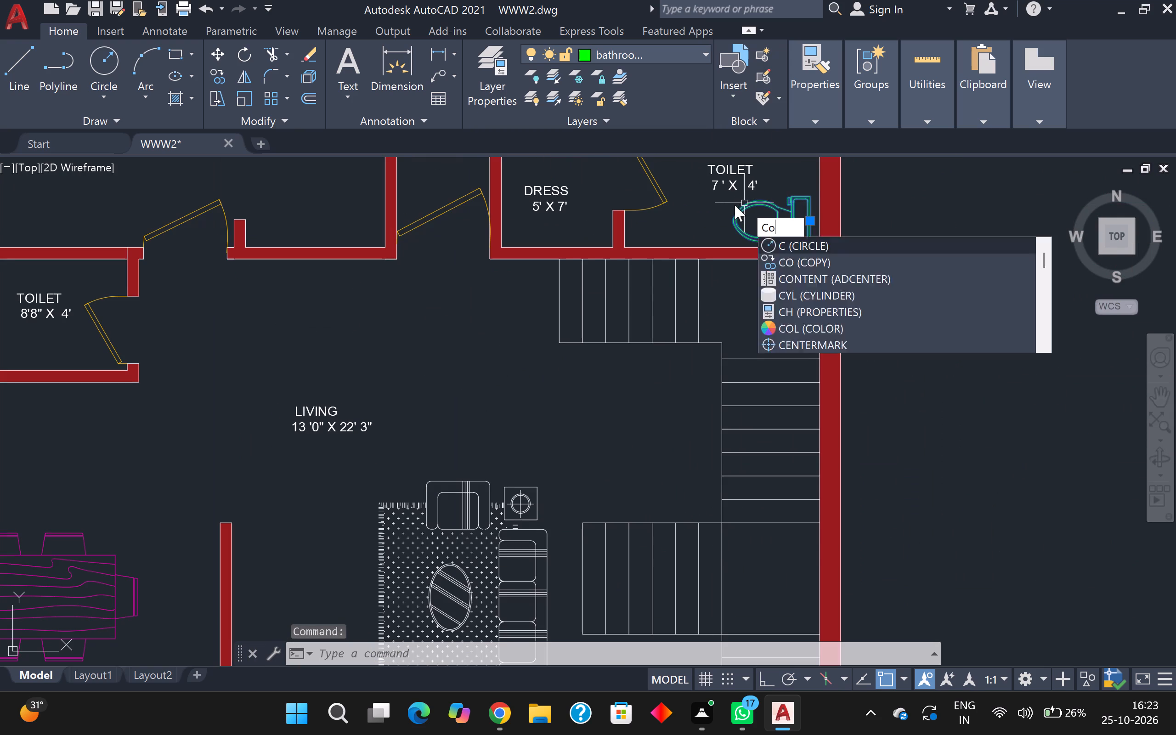
pyautogui.press('Return')
pyautogui.moveTo(776, 225); pyautogui.dragTo(771, 226)
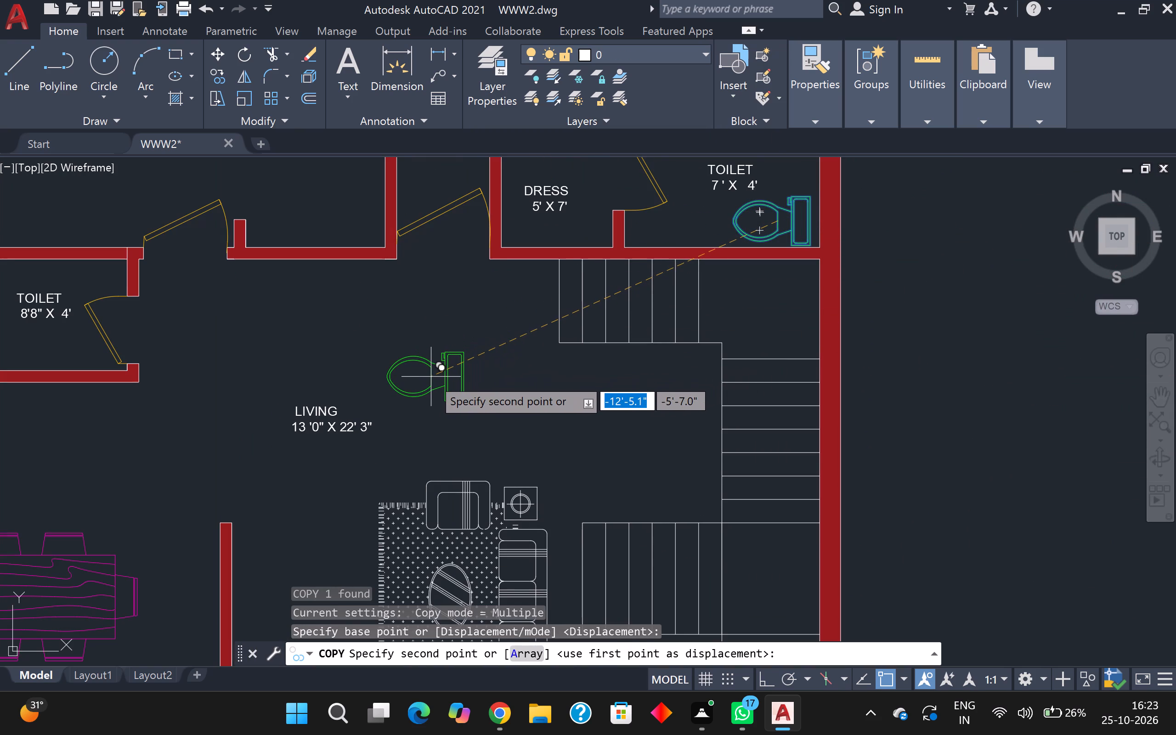
pyautogui.scroll(-2, 362, 382)
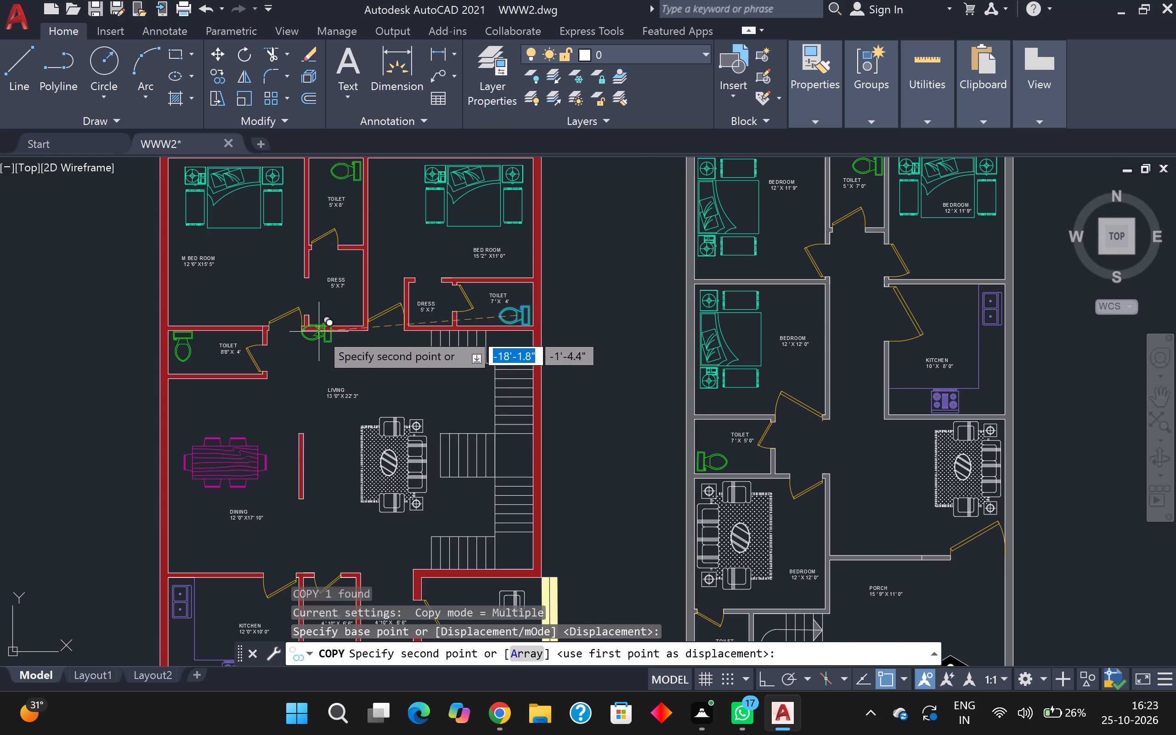
pyautogui.scroll(2, 304, 288)
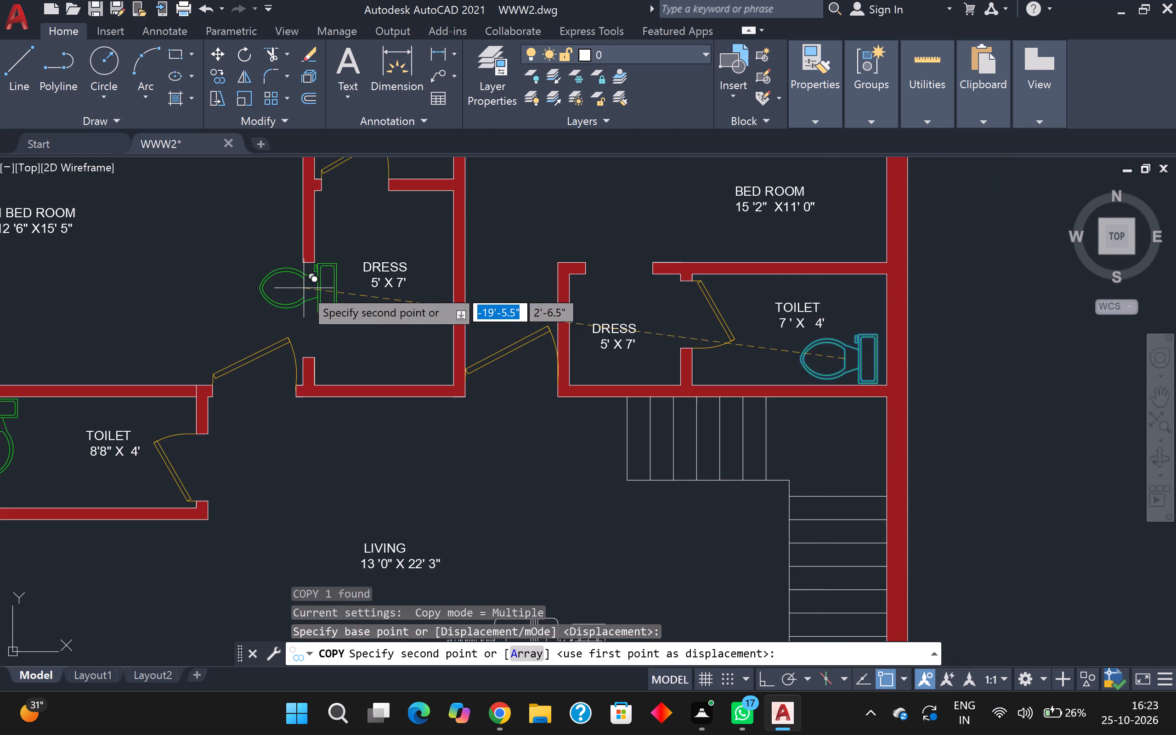
pyautogui.scroll(-3, 335, 298)
pyautogui.scroll(-2, 341, 353)
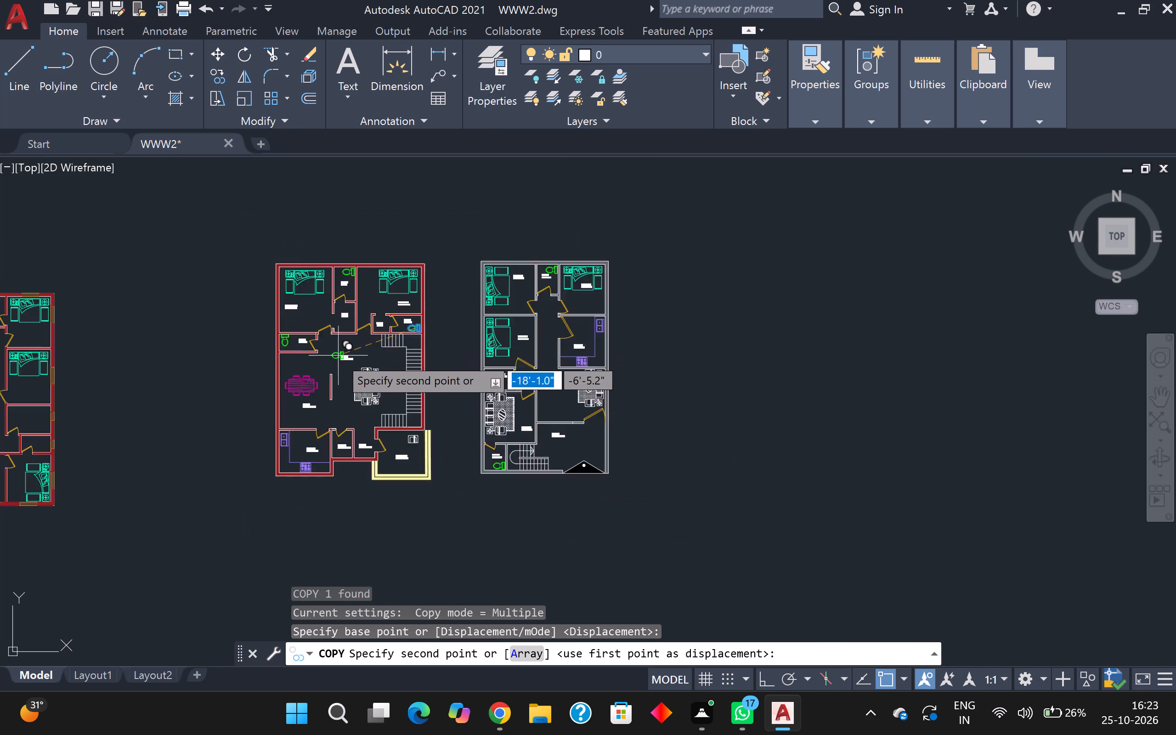
pyautogui.moveTo(170, 384); pyautogui.dragTo(245, 290, button='middle')
pyautogui.scroll(4, 205, 314)
pyautogui.scroll(2, 270, 282)
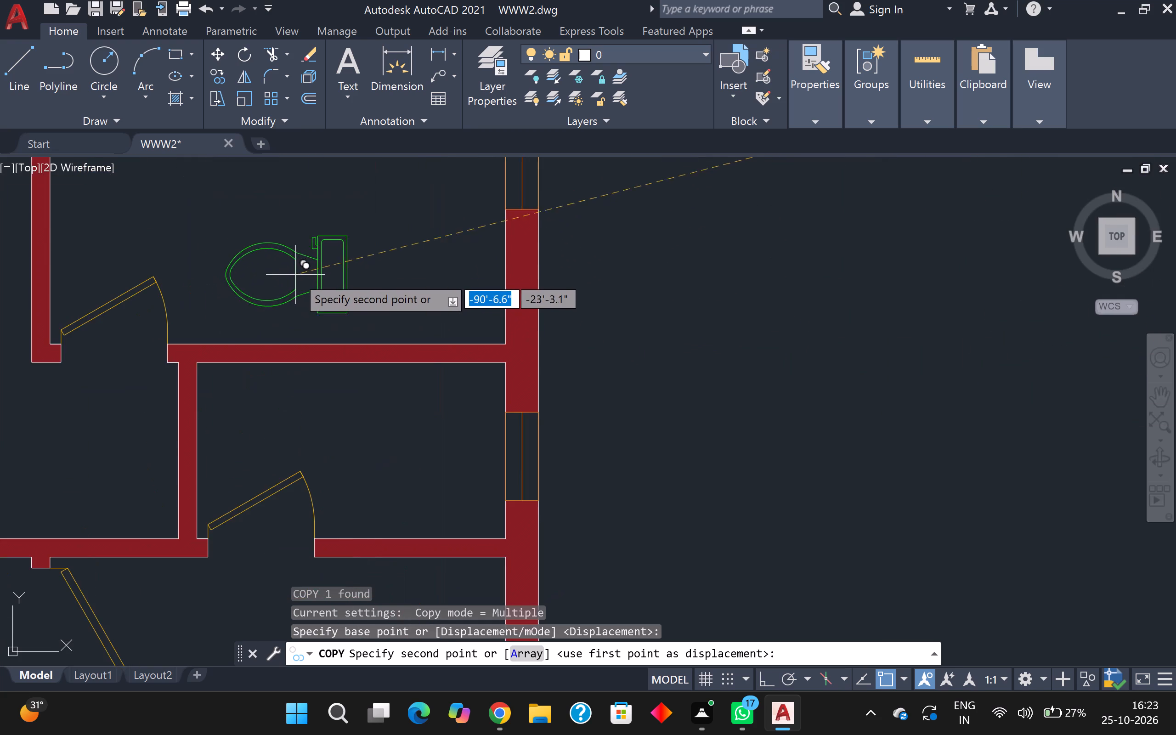
pyautogui.scroll(-1, 295, 275)
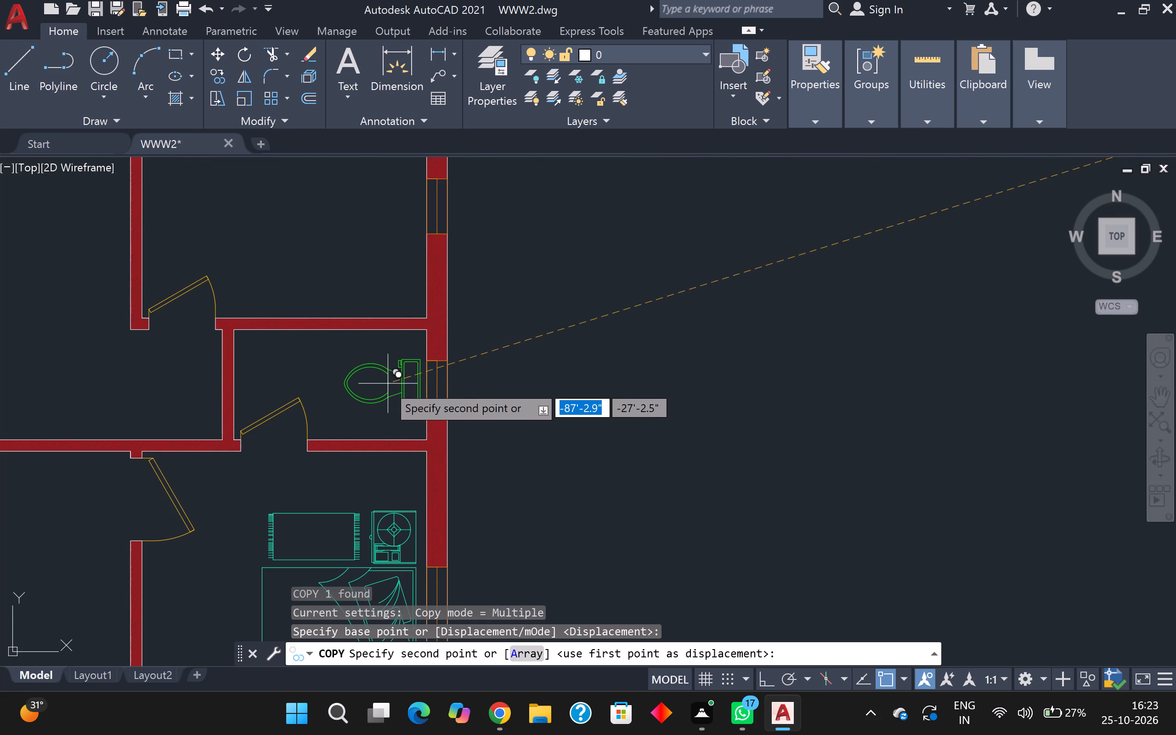
pyautogui.click(386, 384)
# Place another copy of the toilet fixture in the room directly above that small room, near the right outer wall.
pyautogui.scroll(-2, 379, 368)
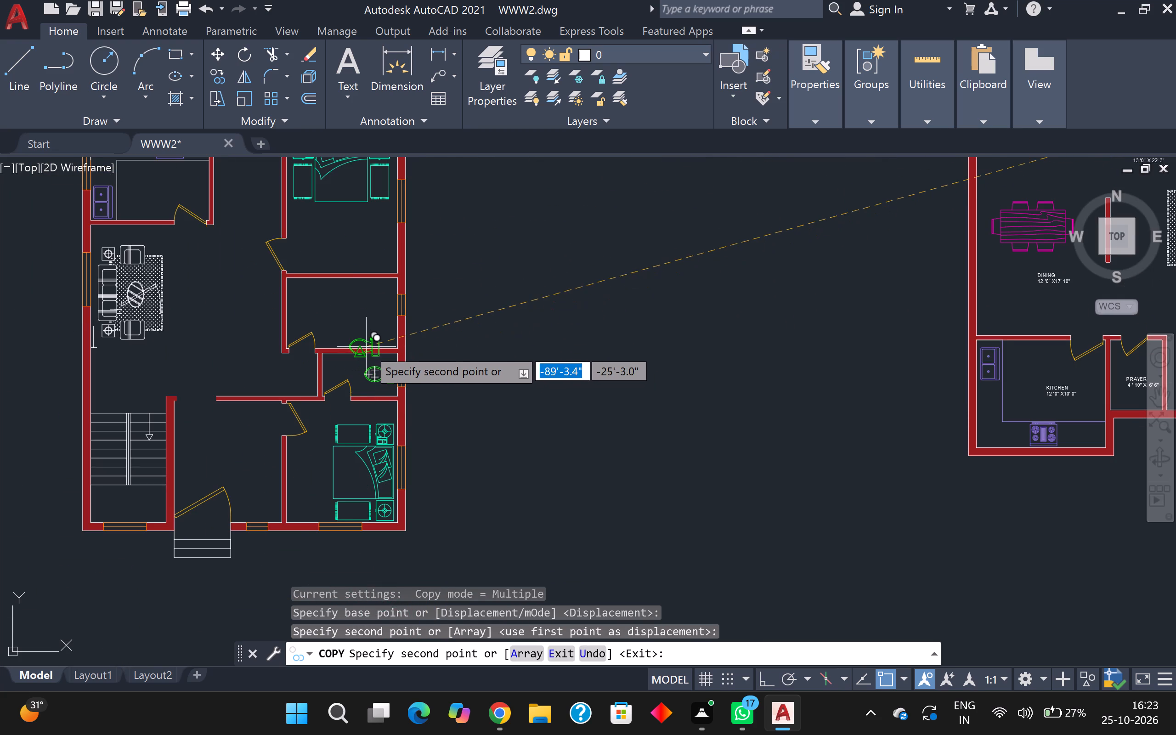
pyautogui.moveTo(364, 323); pyautogui.dragTo(377, 534, button='middle')
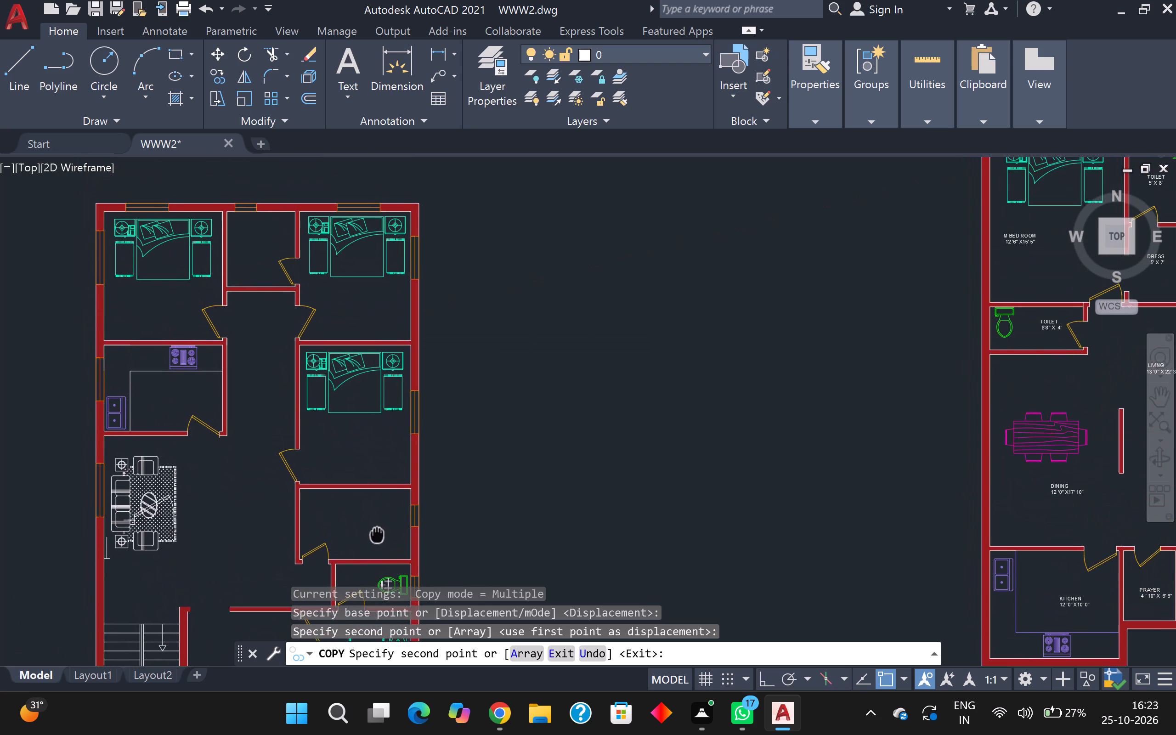
pyautogui.moveTo(377, 534); pyautogui.dragTo(385, 531, button='middle')
pyautogui.scroll(3, 390, 502)
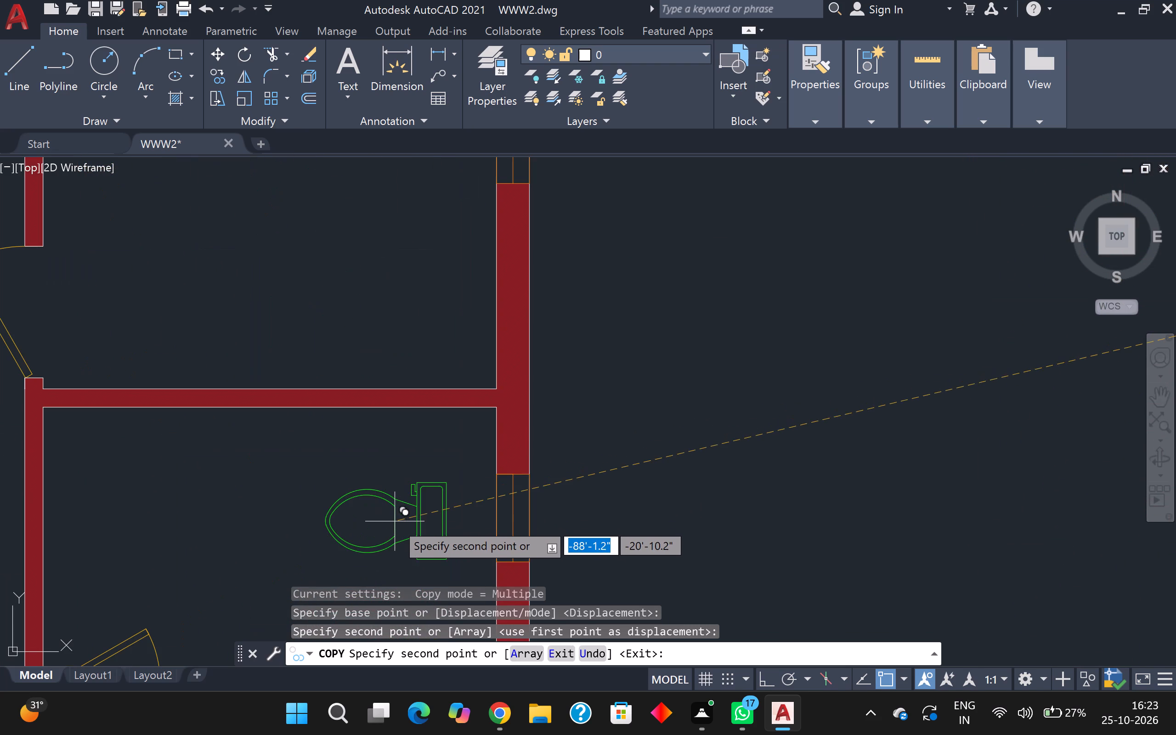
pyautogui.click(415, 528)
# Place a third copy of the toilet fixture in the small room between the new plan's two upper bedrooms and end the copying.
pyautogui.scroll(-3, 414, 514)
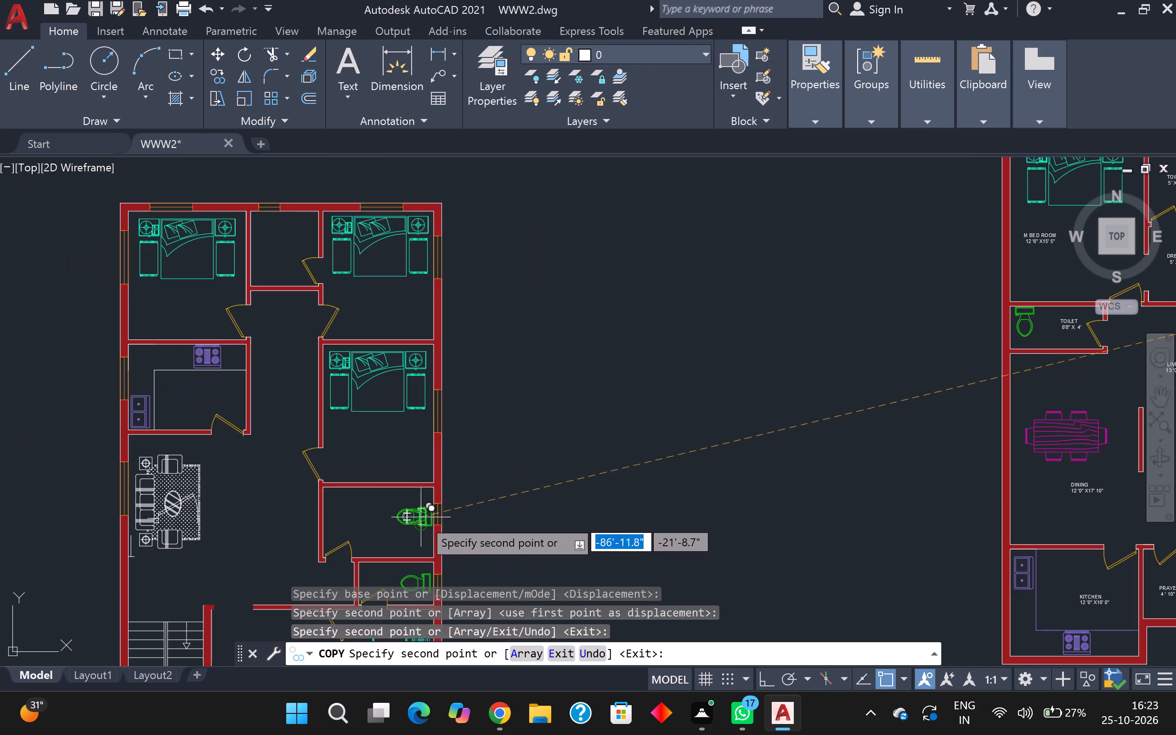
pyautogui.moveTo(517, 509); pyautogui.dragTo(586, 573, button='middle')
pyautogui.scroll(1, 362, 305)
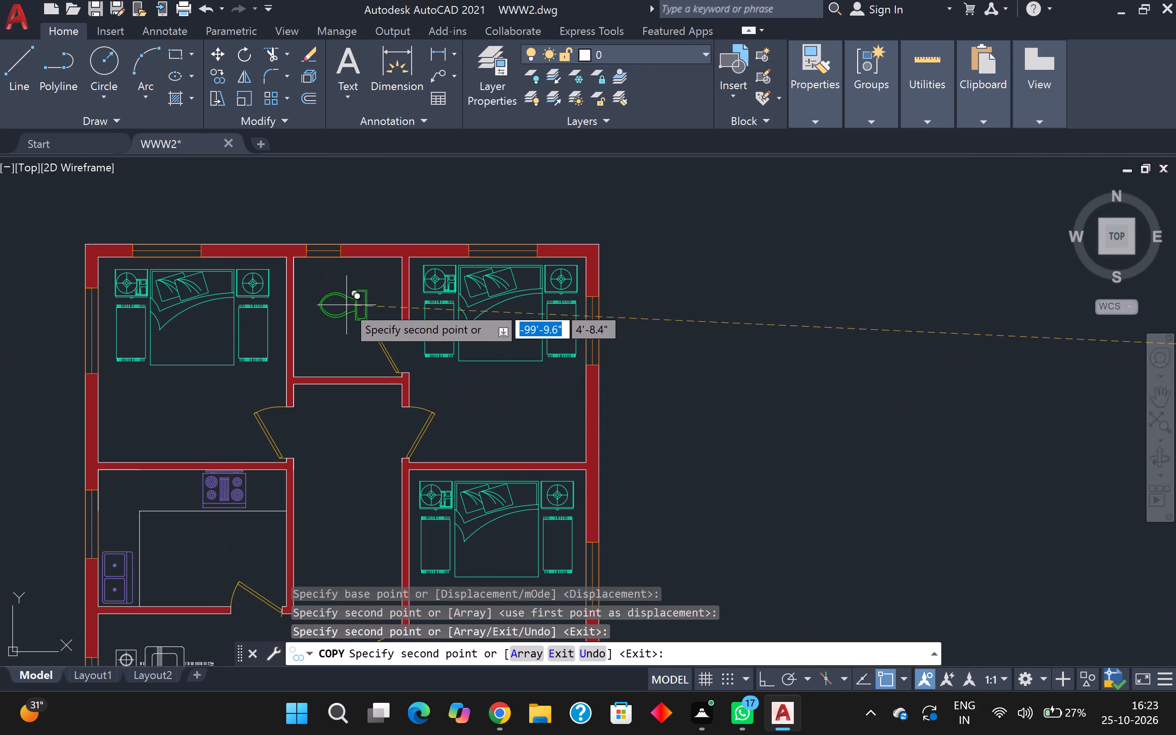
pyautogui.click(340, 305)
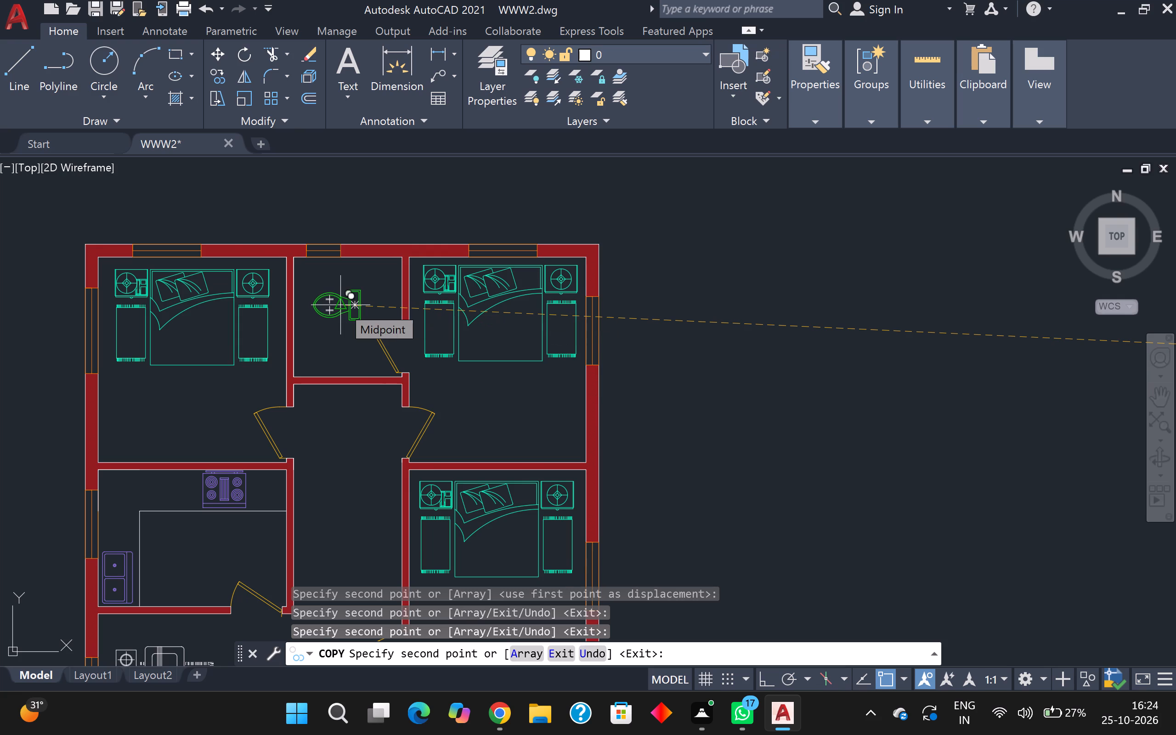
pyautogui.press('Escape')
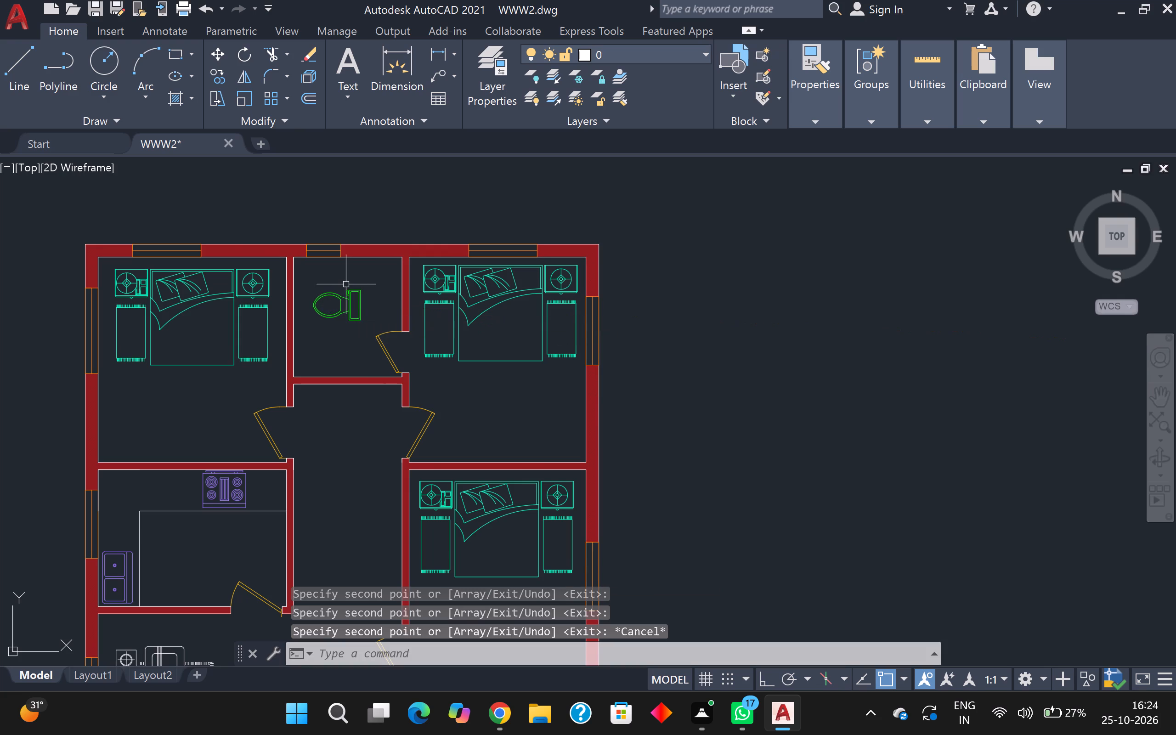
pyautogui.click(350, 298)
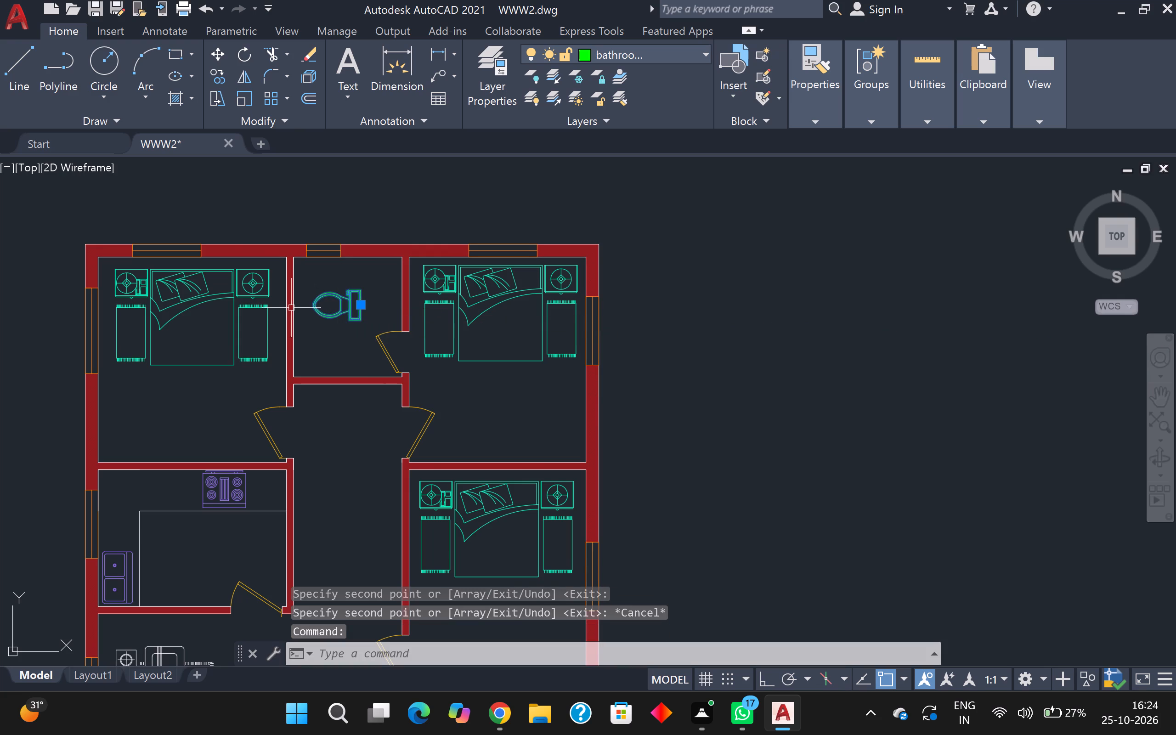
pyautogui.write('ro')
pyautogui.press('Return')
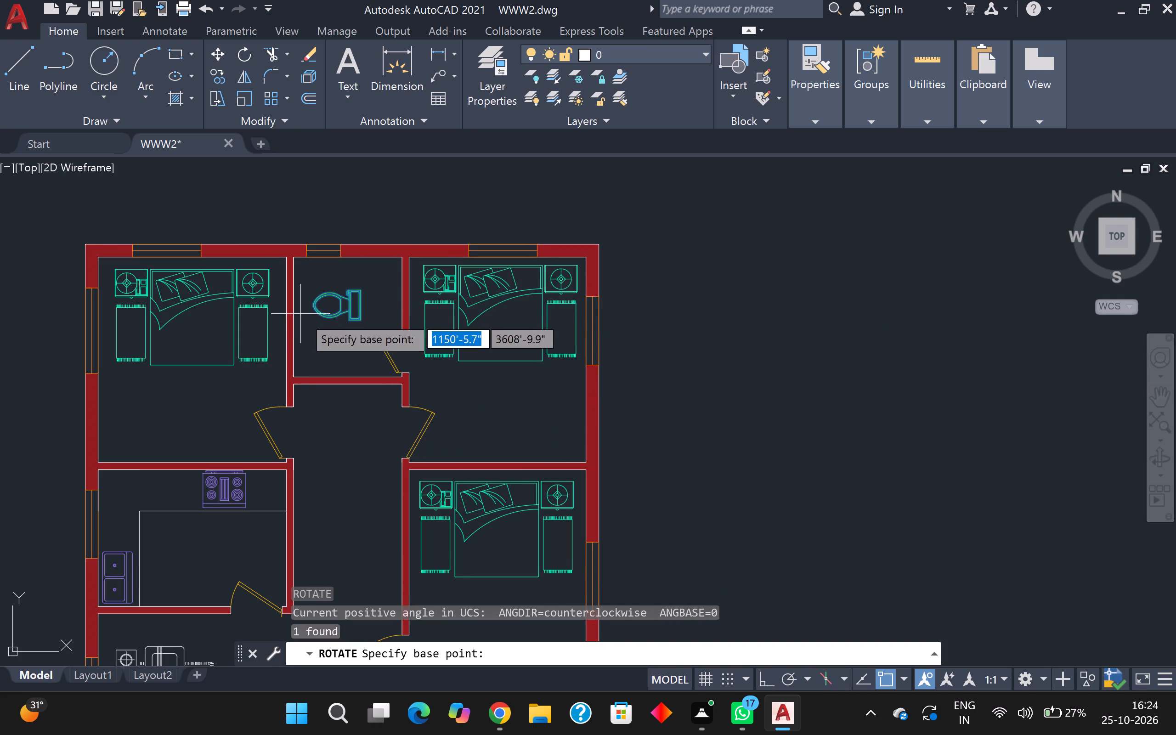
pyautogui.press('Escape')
# Rotate the toilet between the two upper bedrooms 90° counterclockwise about its tank with Ortho on, so the tank faces the upper wall.
pyautogui.click(360, 311)
pyautogui.write('ro')
pyautogui.press('Return')
pyautogui.press('F8')
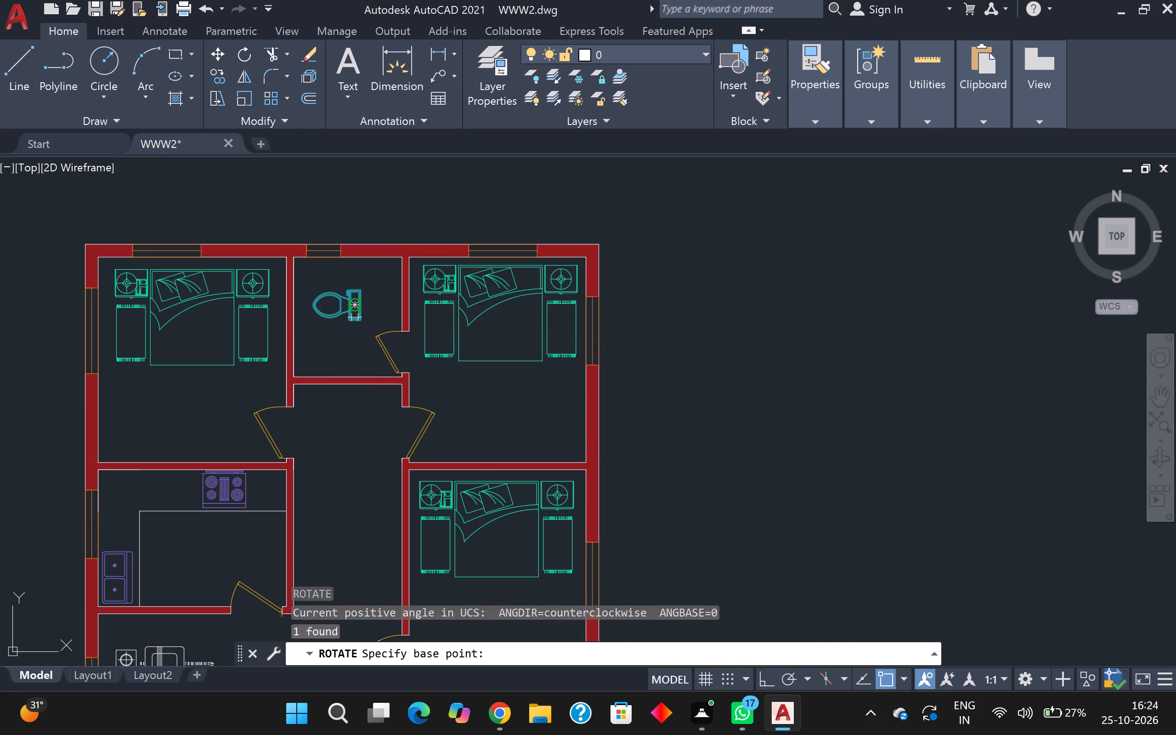
pyautogui.click(351, 309)
pyautogui.click(356, 216)
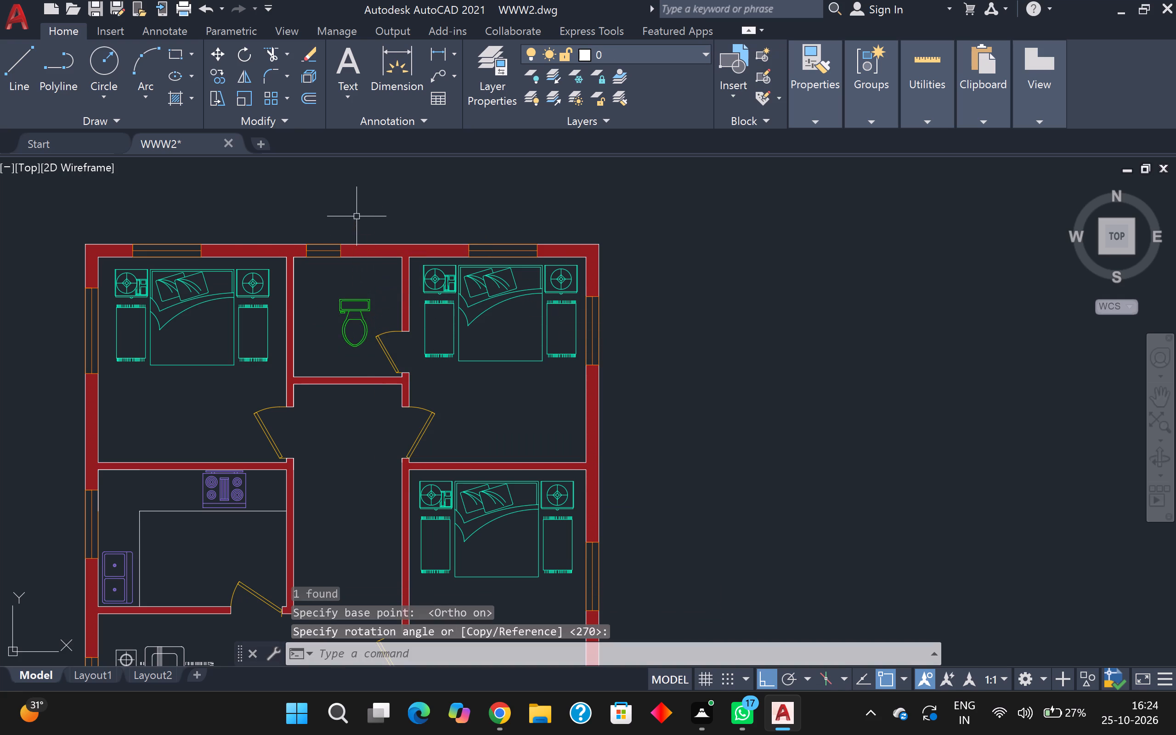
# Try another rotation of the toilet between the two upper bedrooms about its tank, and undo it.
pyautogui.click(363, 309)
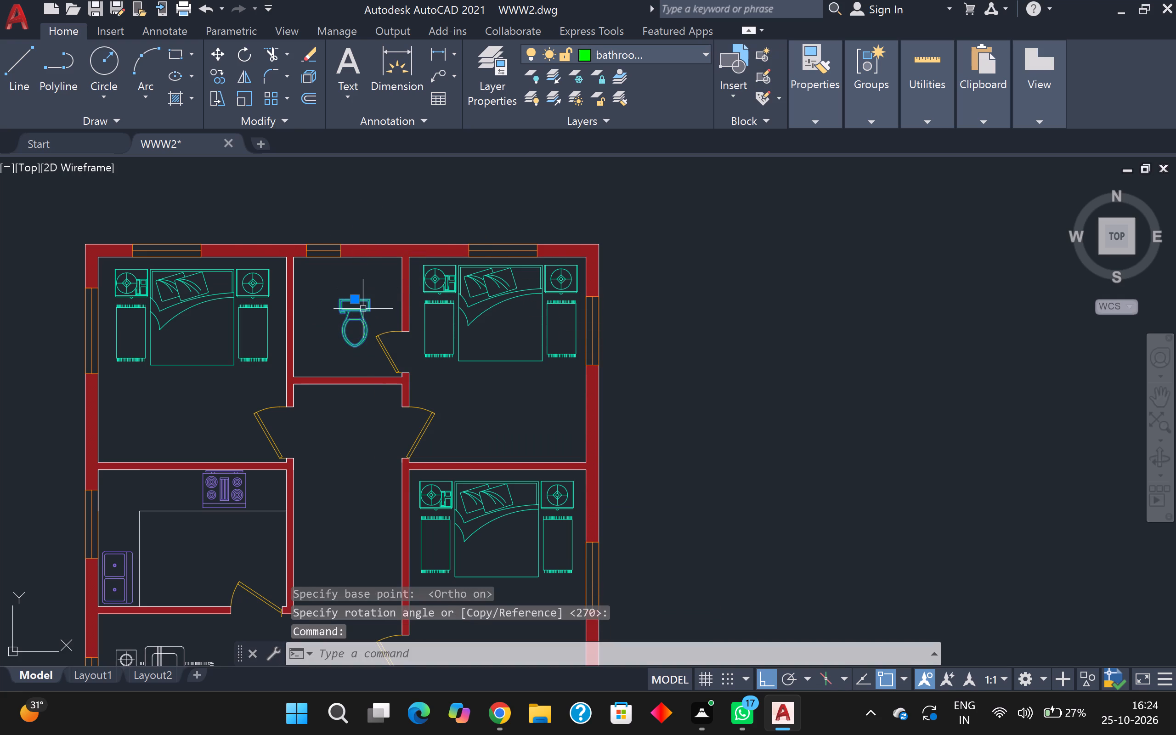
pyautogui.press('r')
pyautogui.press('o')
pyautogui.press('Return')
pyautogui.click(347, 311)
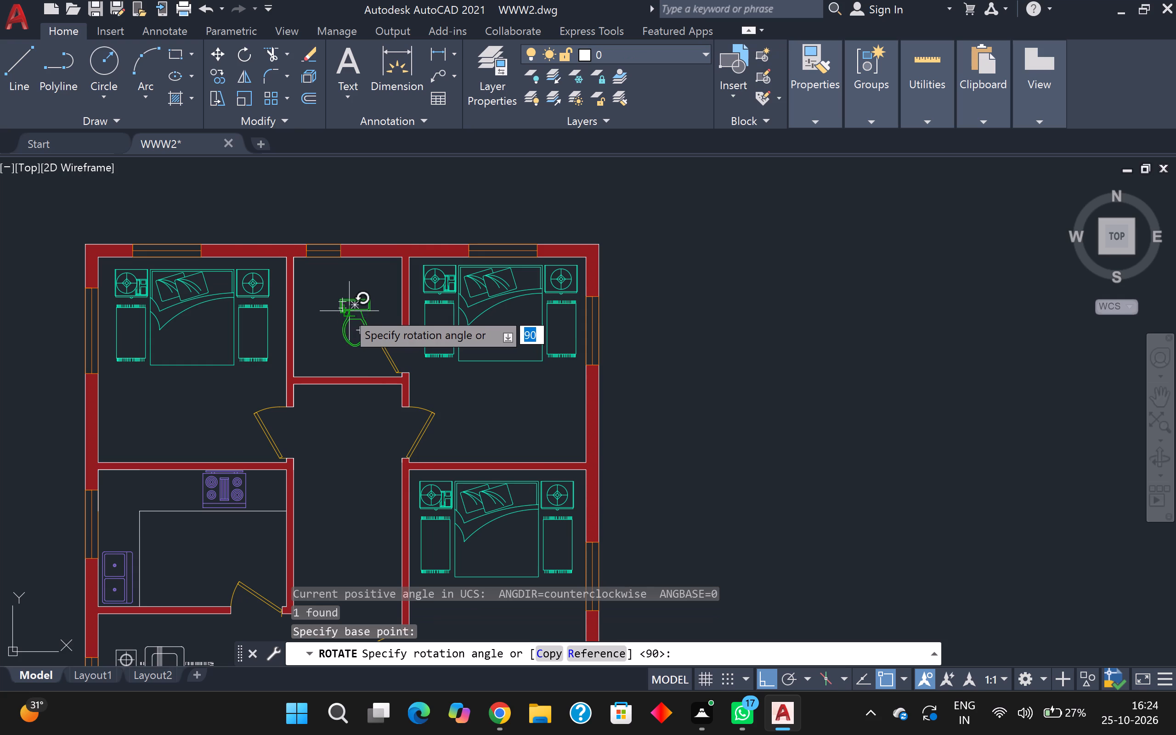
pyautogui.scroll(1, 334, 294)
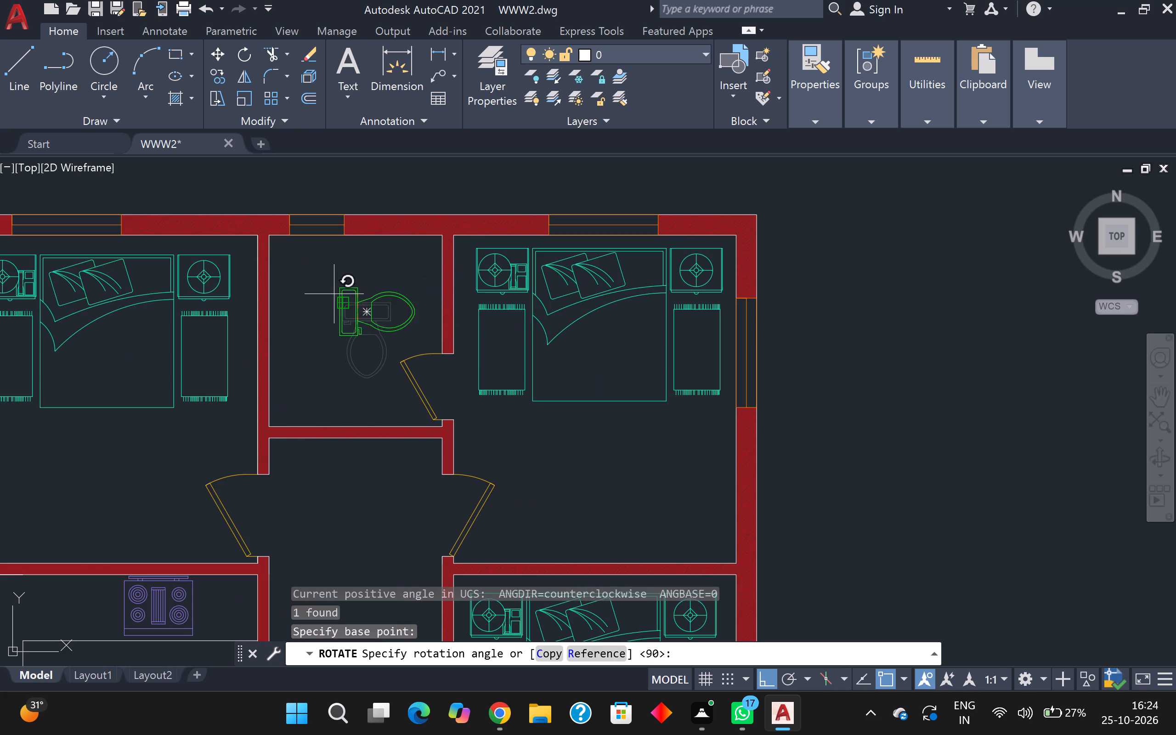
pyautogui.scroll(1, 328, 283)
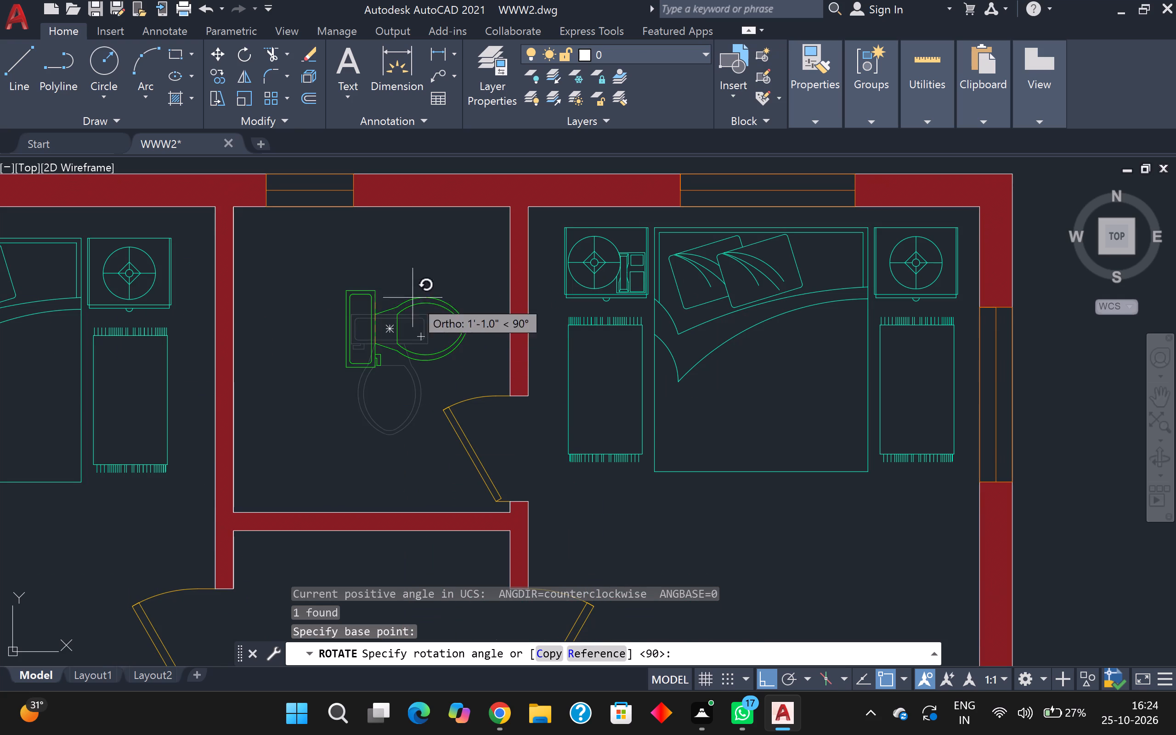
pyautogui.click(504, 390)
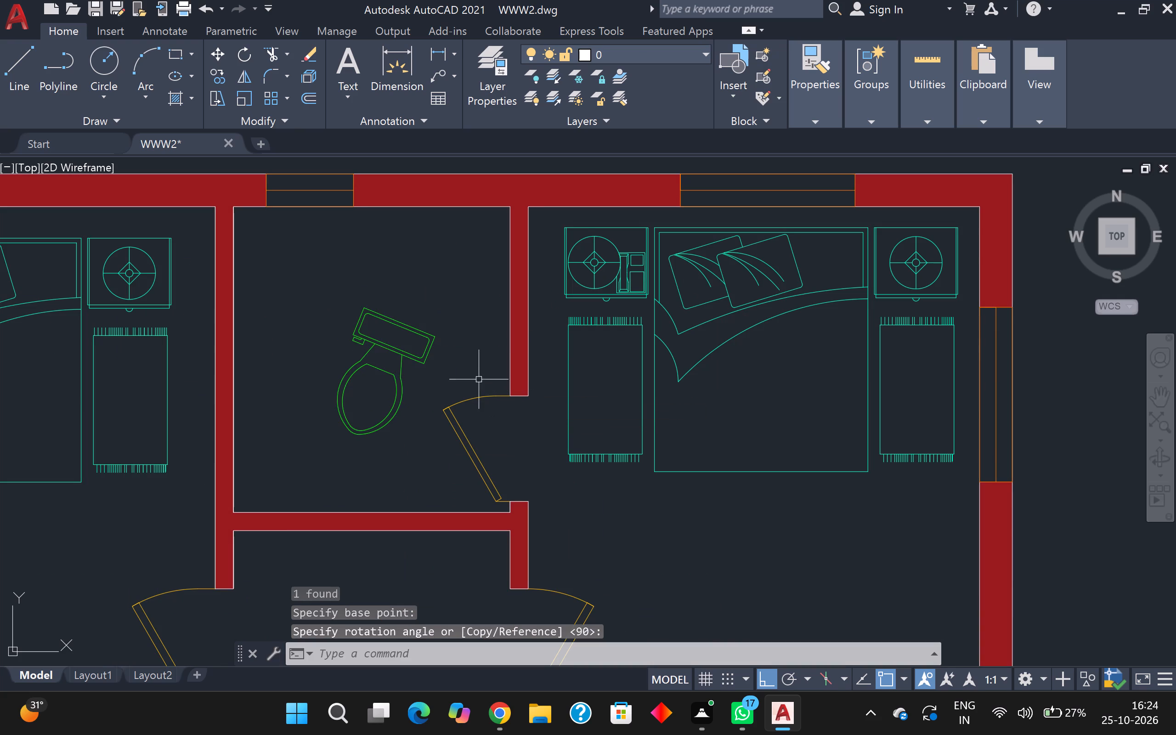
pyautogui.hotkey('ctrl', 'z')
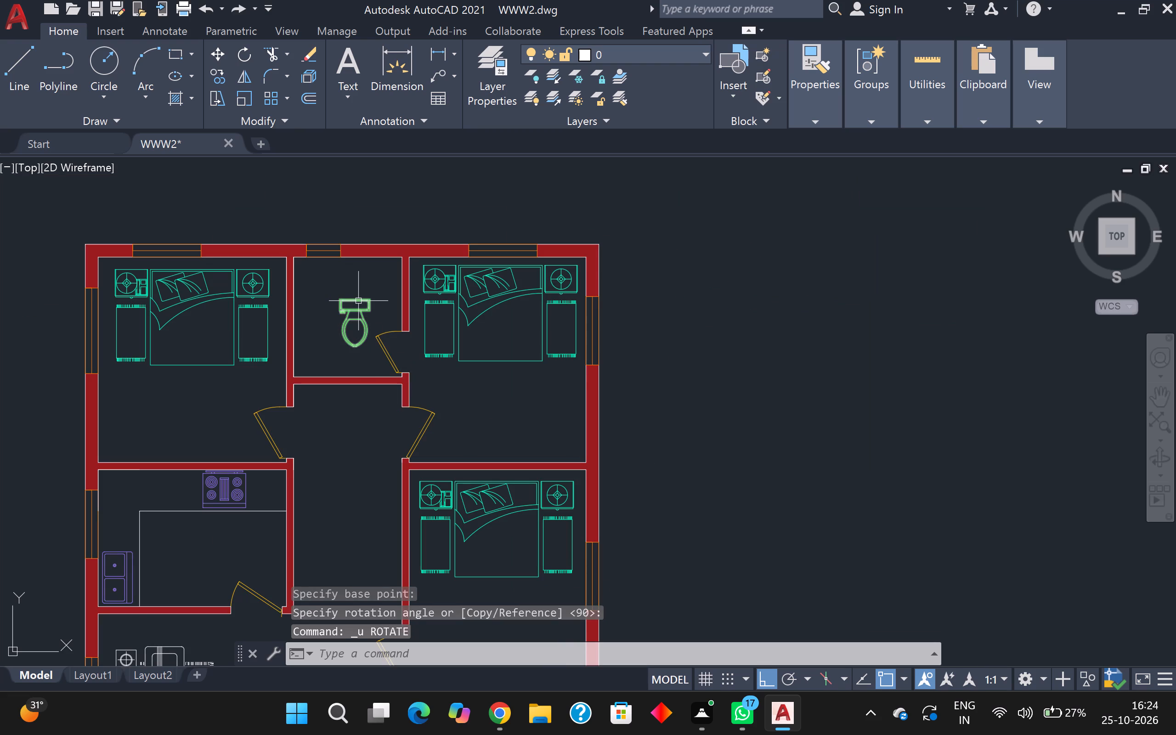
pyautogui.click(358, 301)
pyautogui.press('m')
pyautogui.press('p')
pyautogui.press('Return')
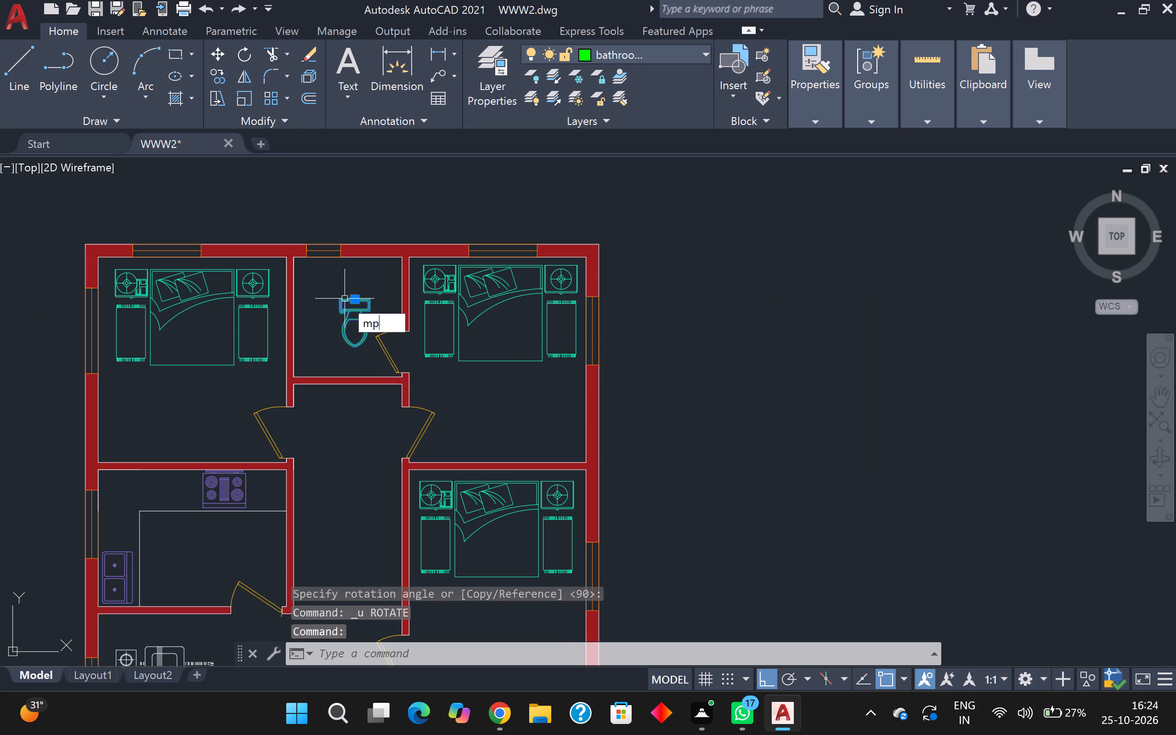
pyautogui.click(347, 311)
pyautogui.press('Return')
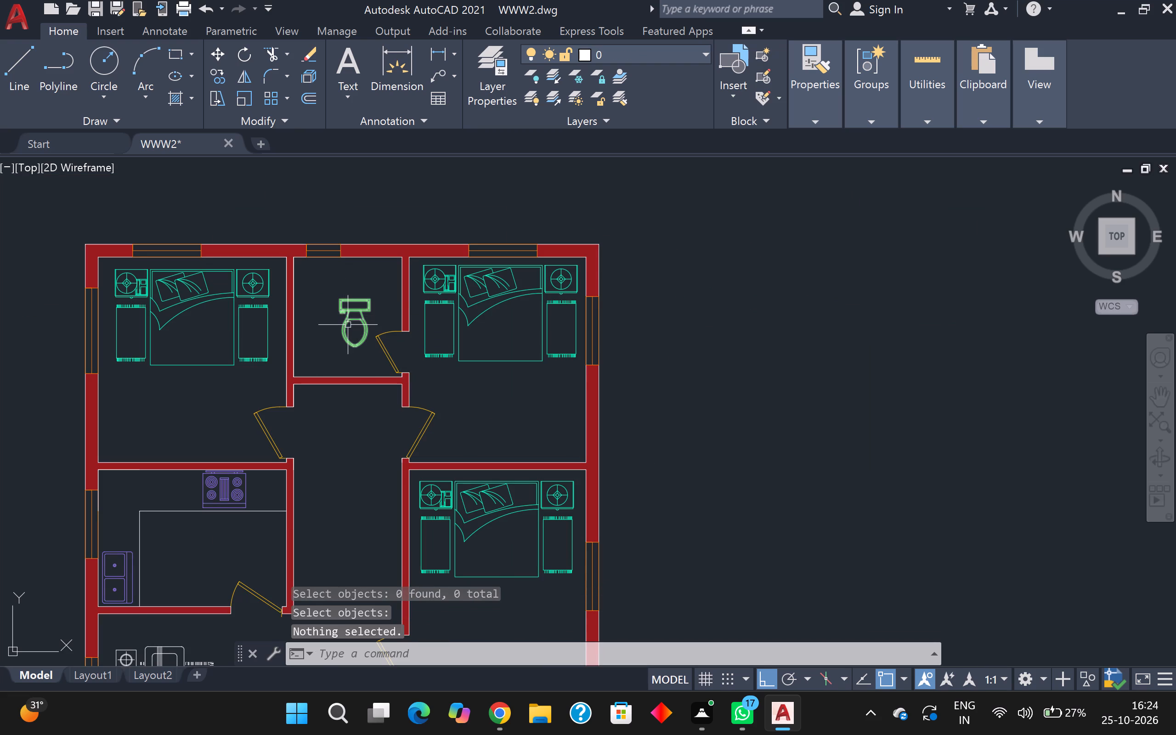
# Move the toilet between the two upper bedrooms up against the upper wall near the room's left corner, with Ortho off.
pyautogui.click(349, 316)
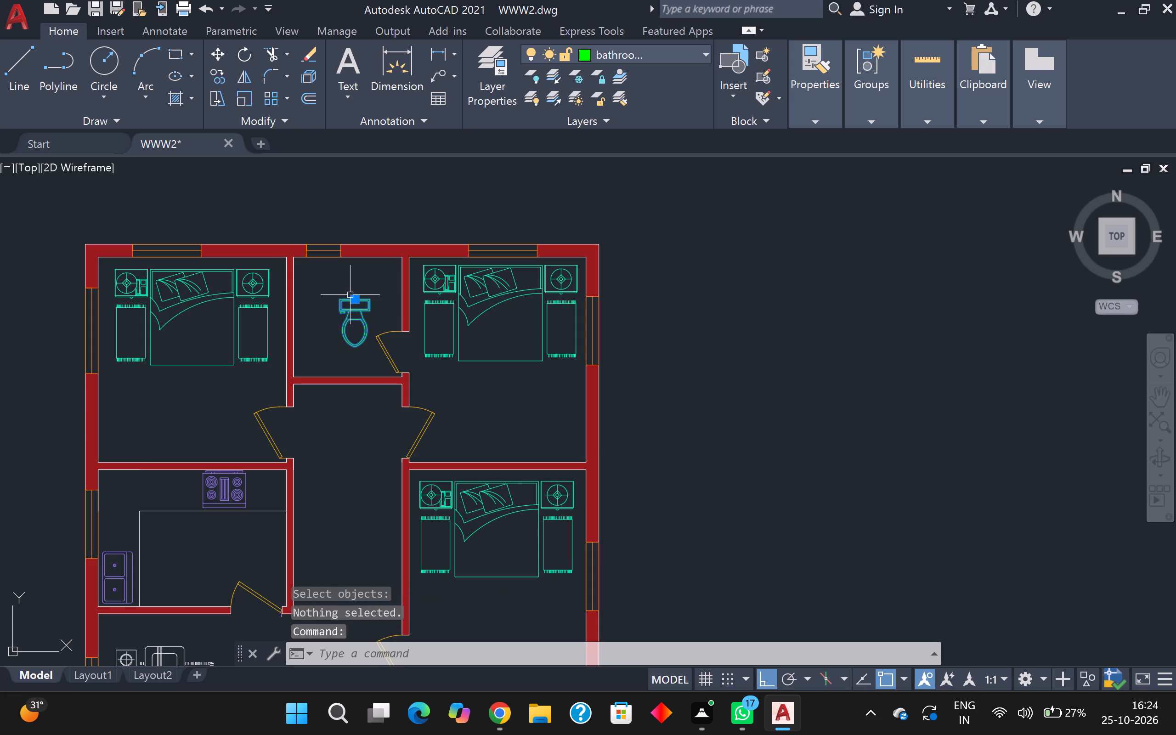
pyautogui.press('m')
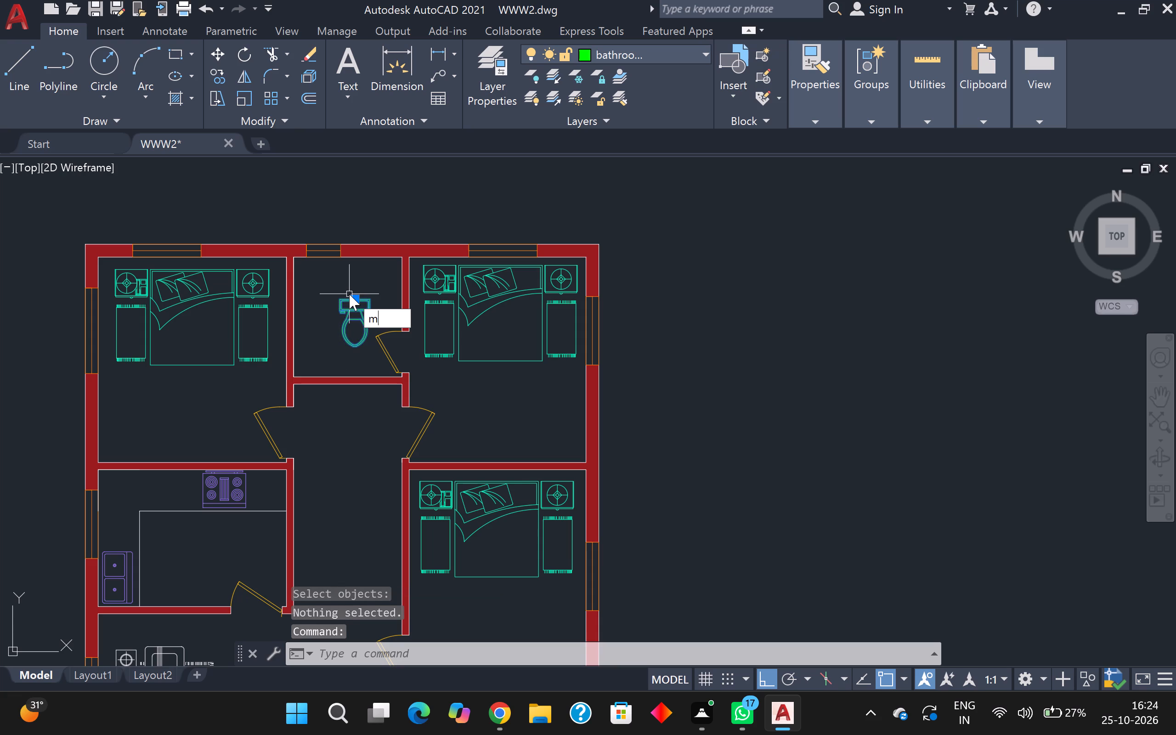
pyautogui.press('Return')
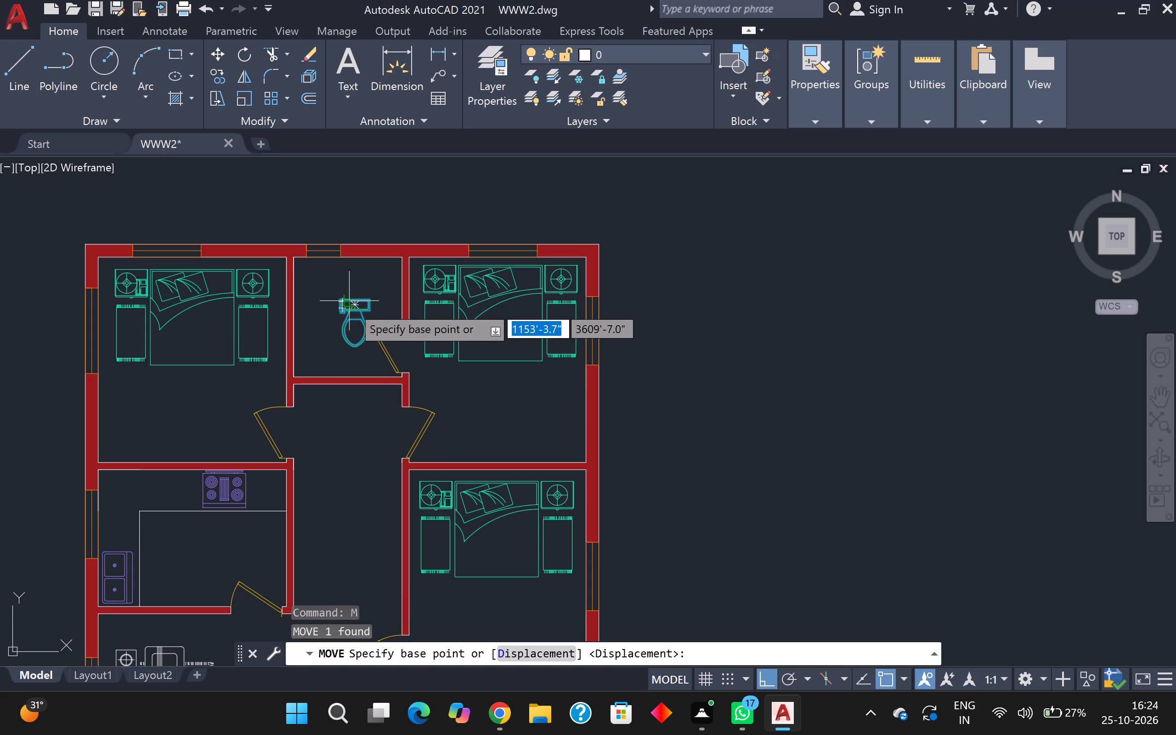
pyautogui.click(350, 310)
pyautogui.scroll(2, 342, 300)
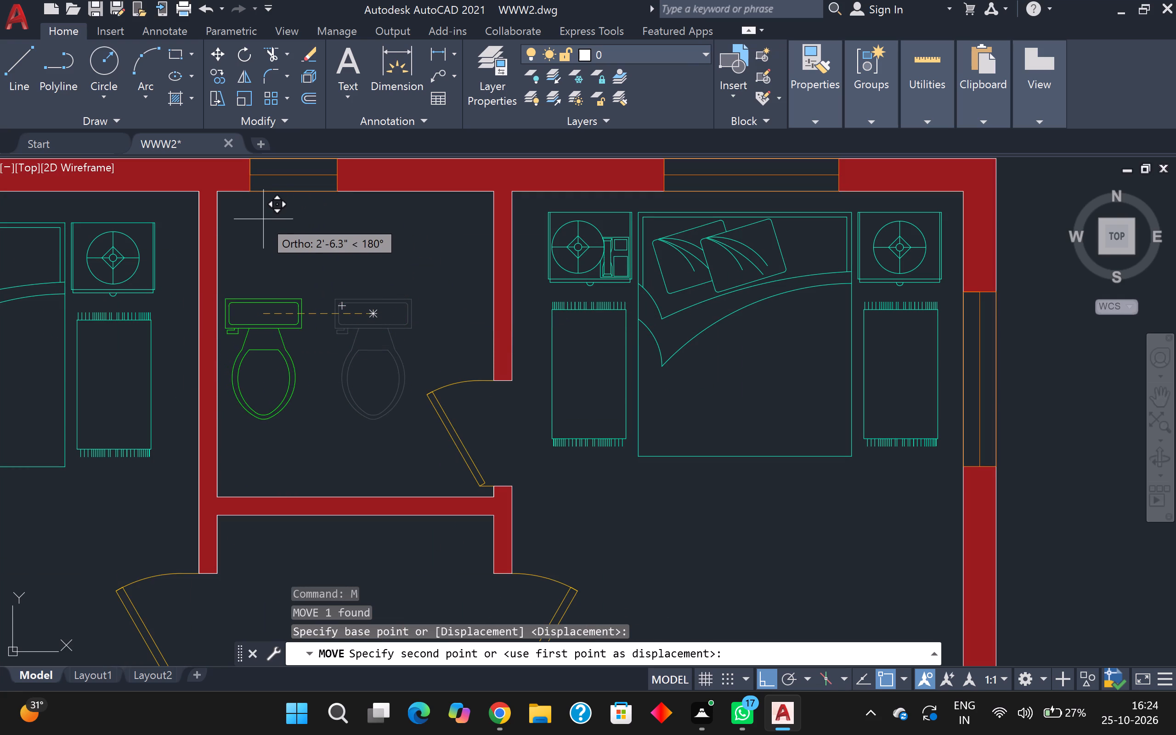
pyautogui.press('F8')
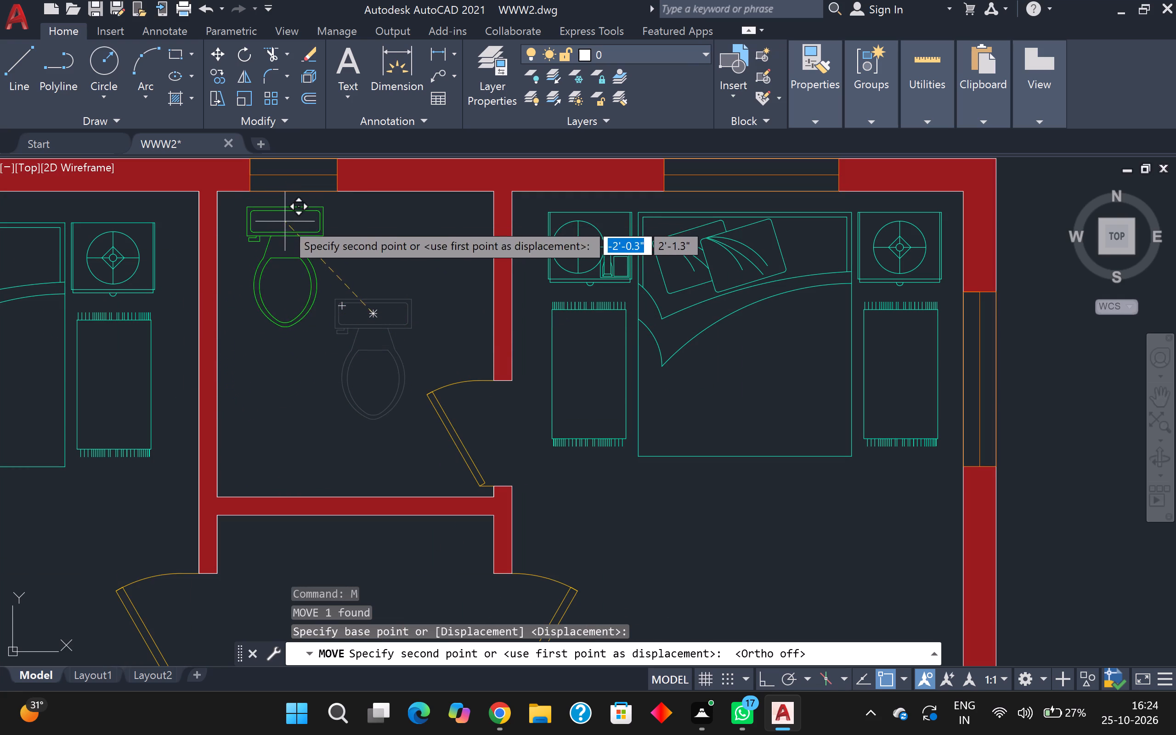
pyautogui.click(295, 217)
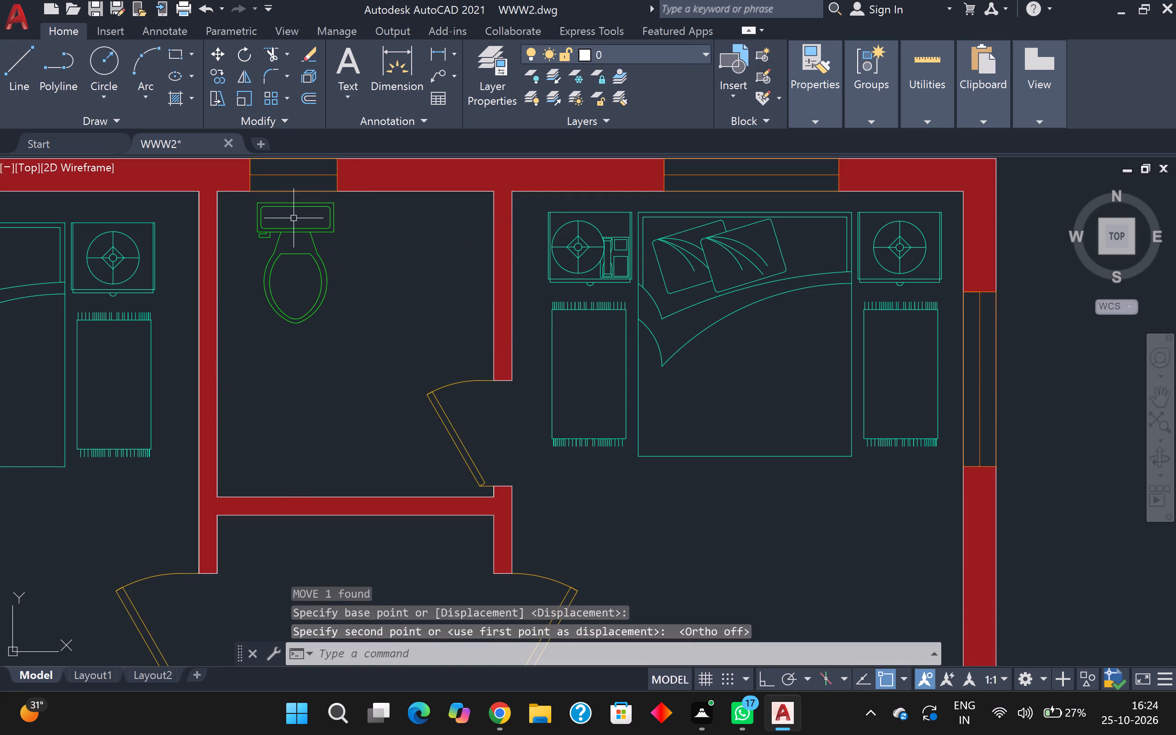
pyautogui.press('Escape')
pyautogui.scroll(-3, 285, 239)
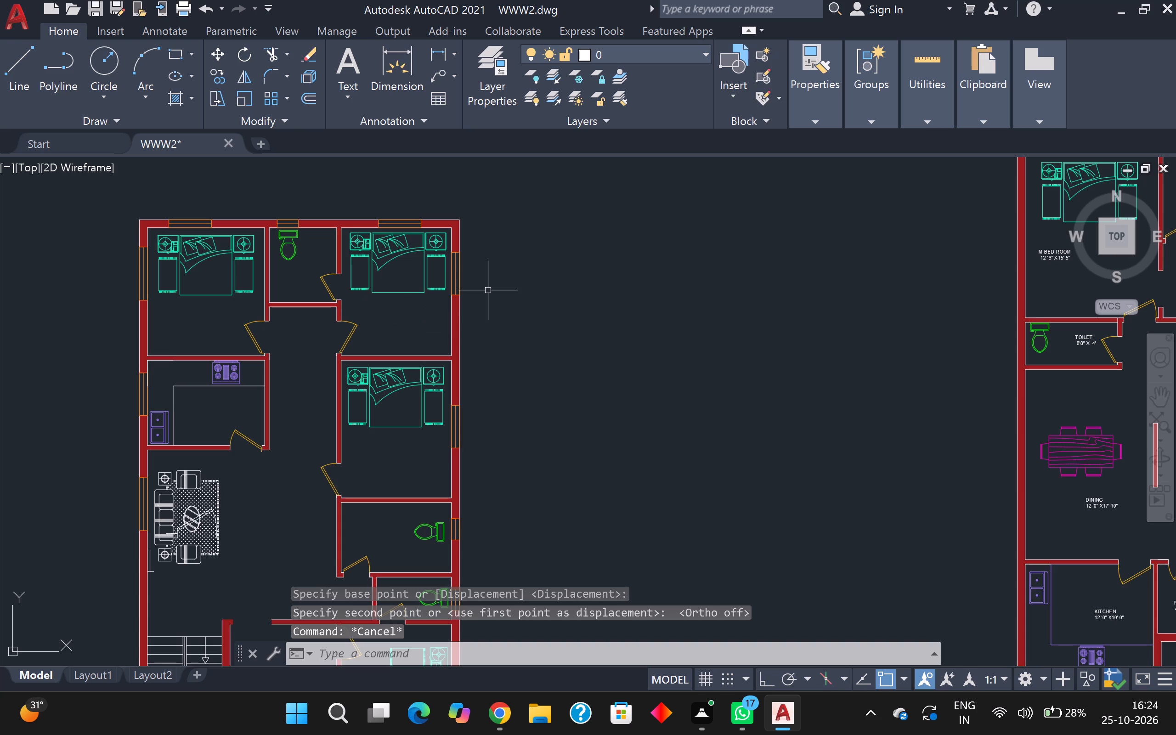
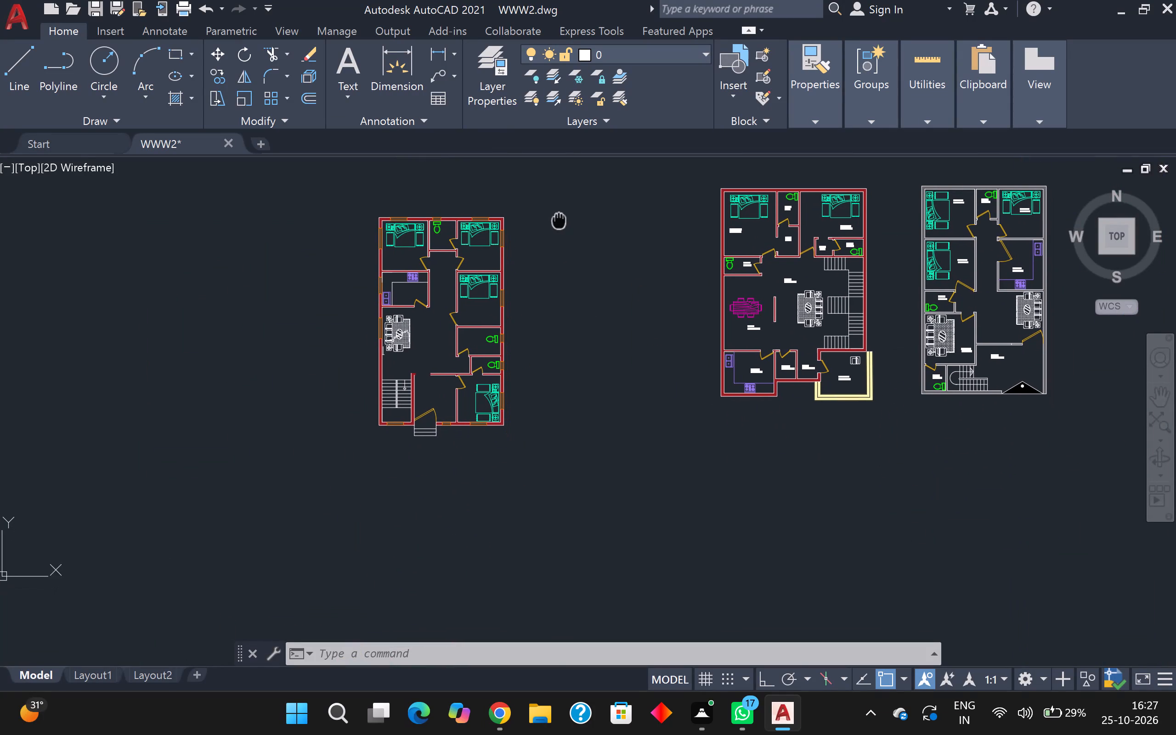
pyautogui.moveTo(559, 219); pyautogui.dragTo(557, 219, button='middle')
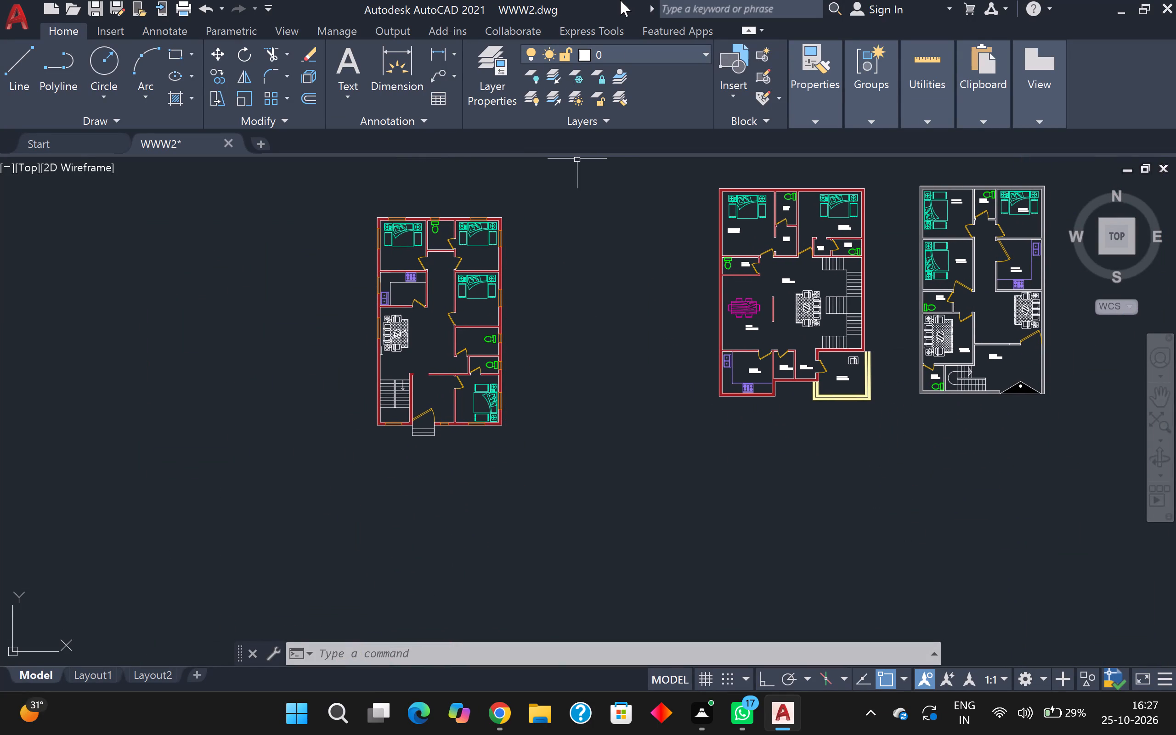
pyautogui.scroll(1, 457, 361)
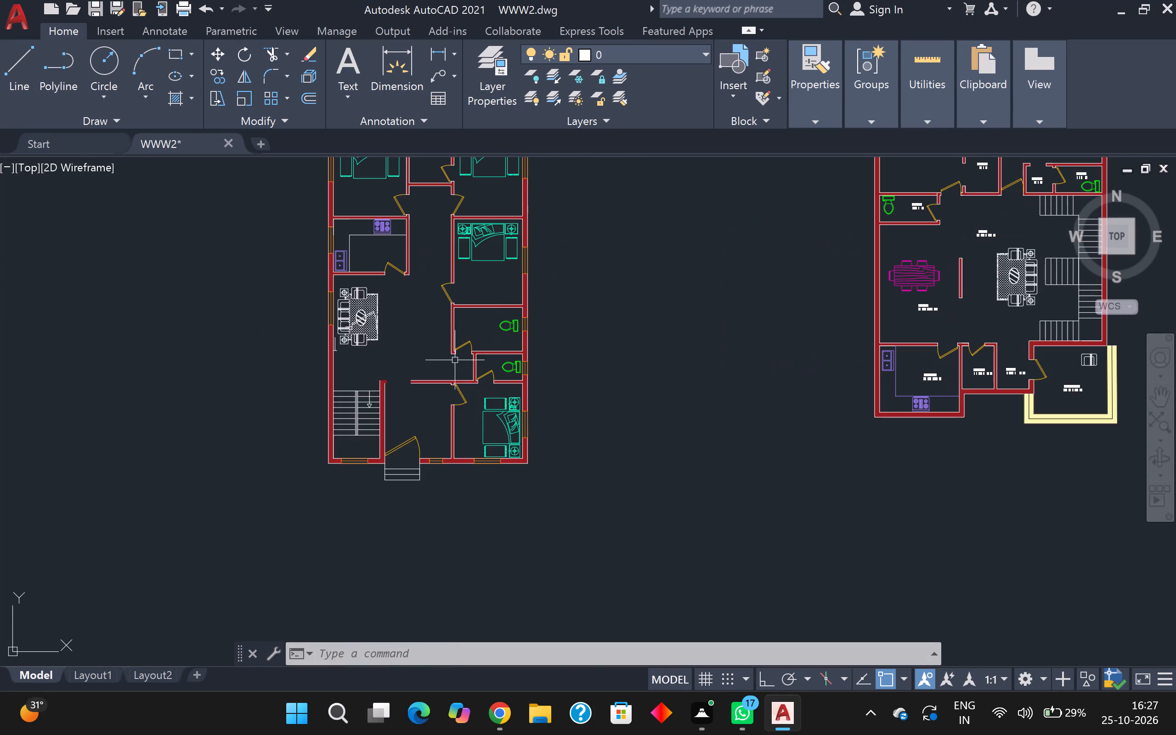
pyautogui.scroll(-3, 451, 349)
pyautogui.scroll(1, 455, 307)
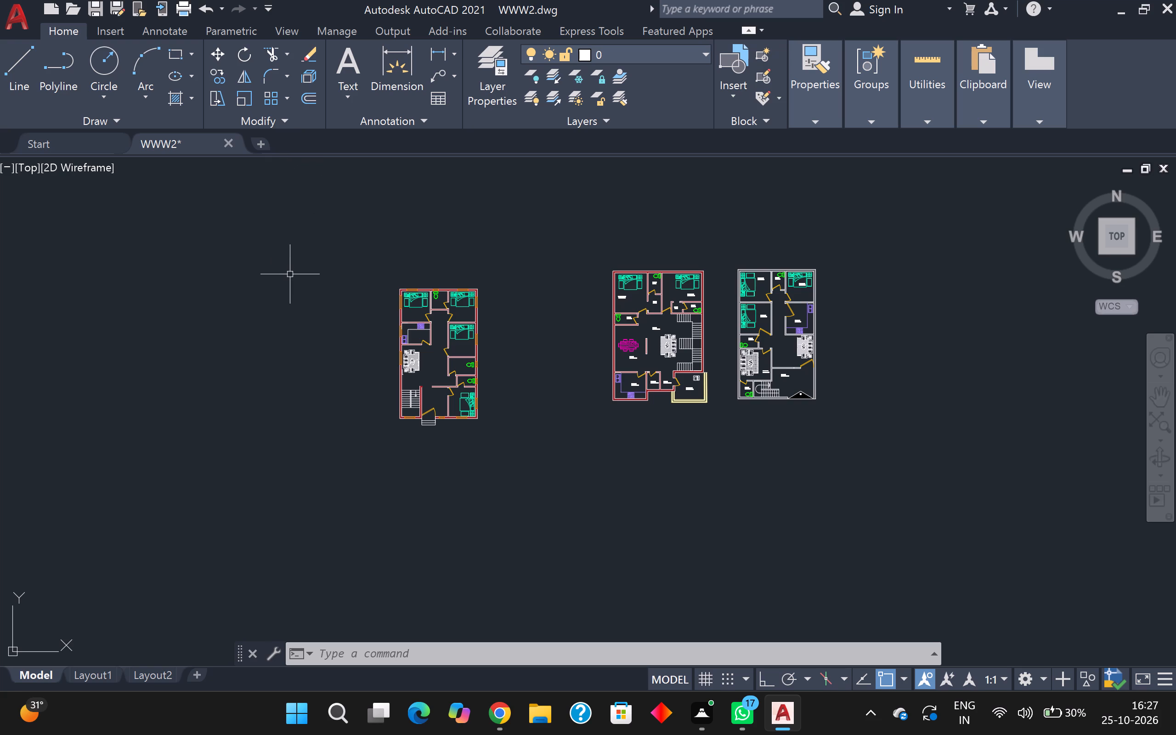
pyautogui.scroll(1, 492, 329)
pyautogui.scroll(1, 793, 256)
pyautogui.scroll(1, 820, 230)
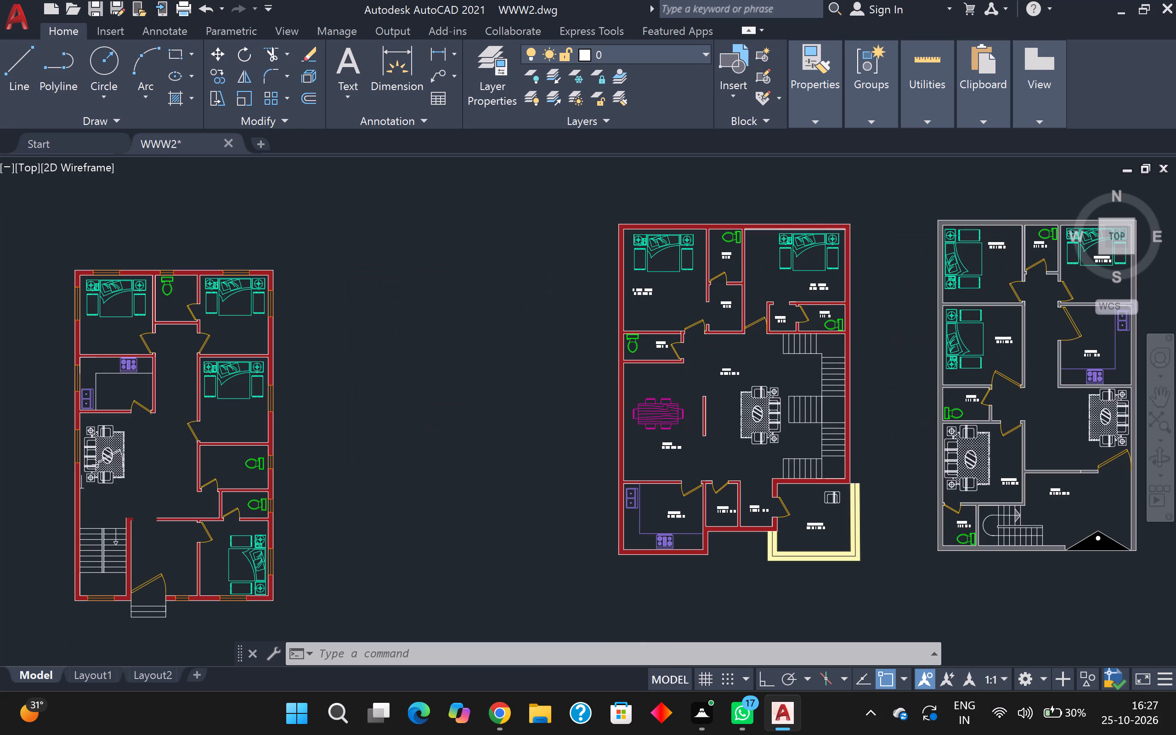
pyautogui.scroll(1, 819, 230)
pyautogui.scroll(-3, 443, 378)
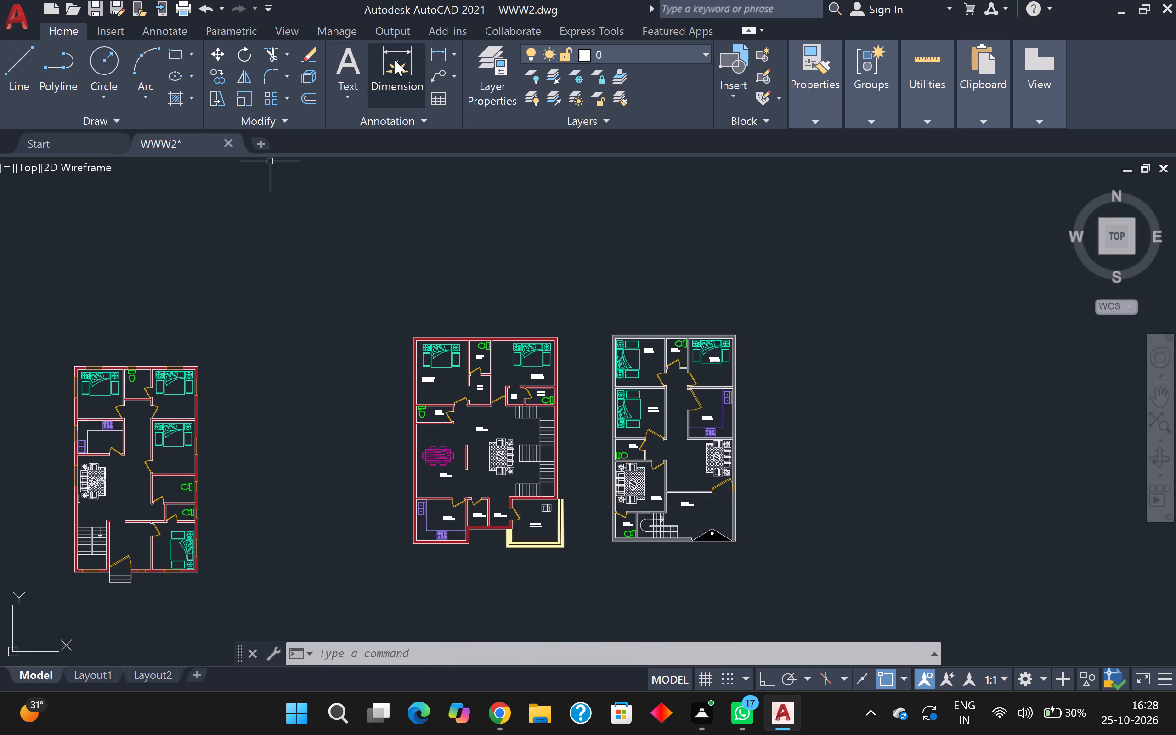
# Start a multiline text for a room label in the newly furnished floor plan.
pyautogui.doubleClick(337, 69)
pyautogui.scroll(2, 78, 456)
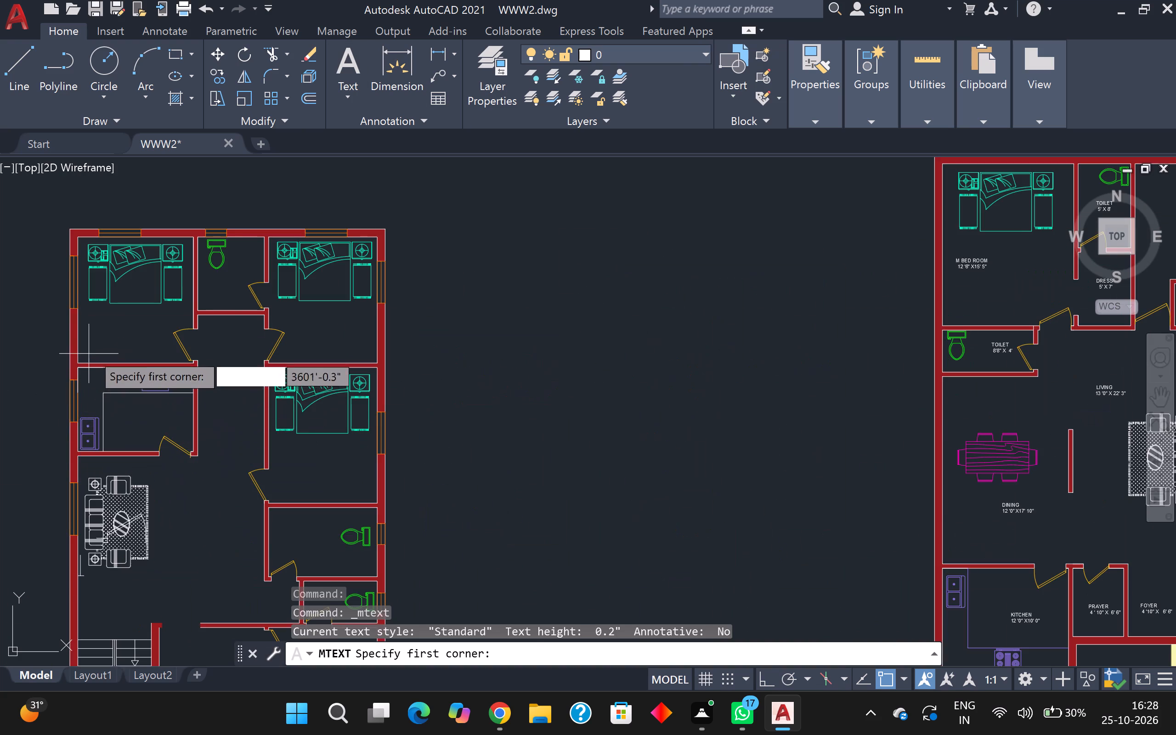
pyautogui.scroll(-2, 92, 349)
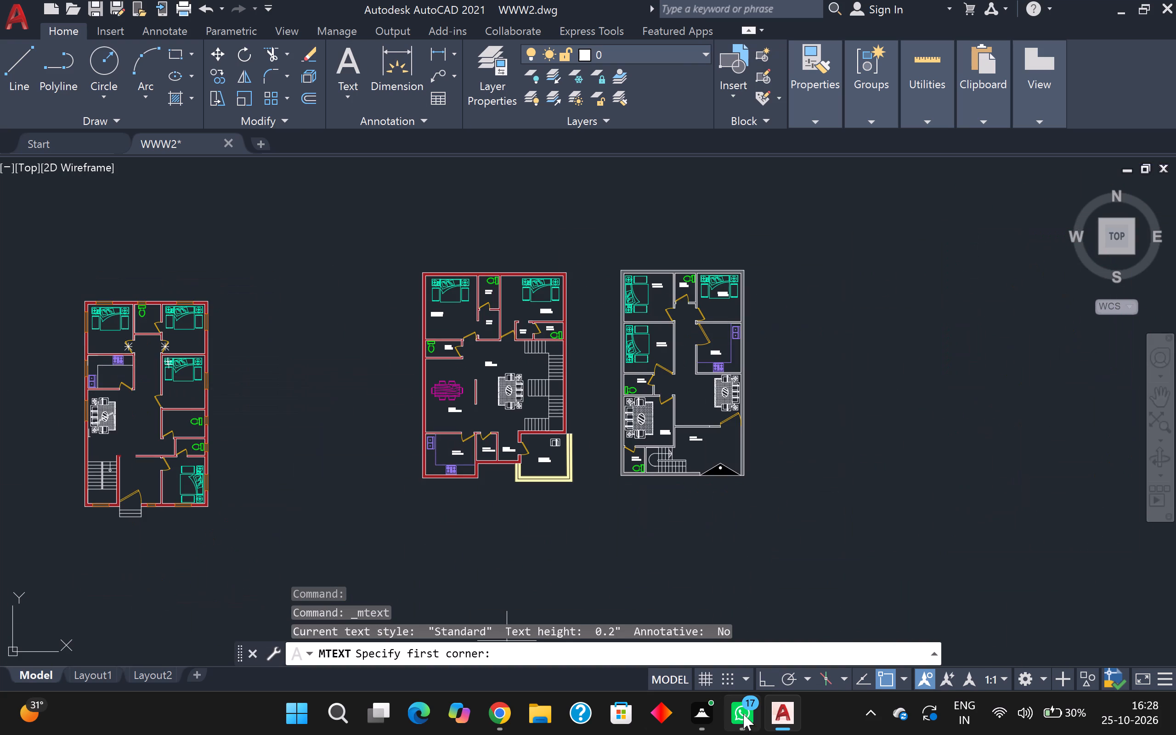
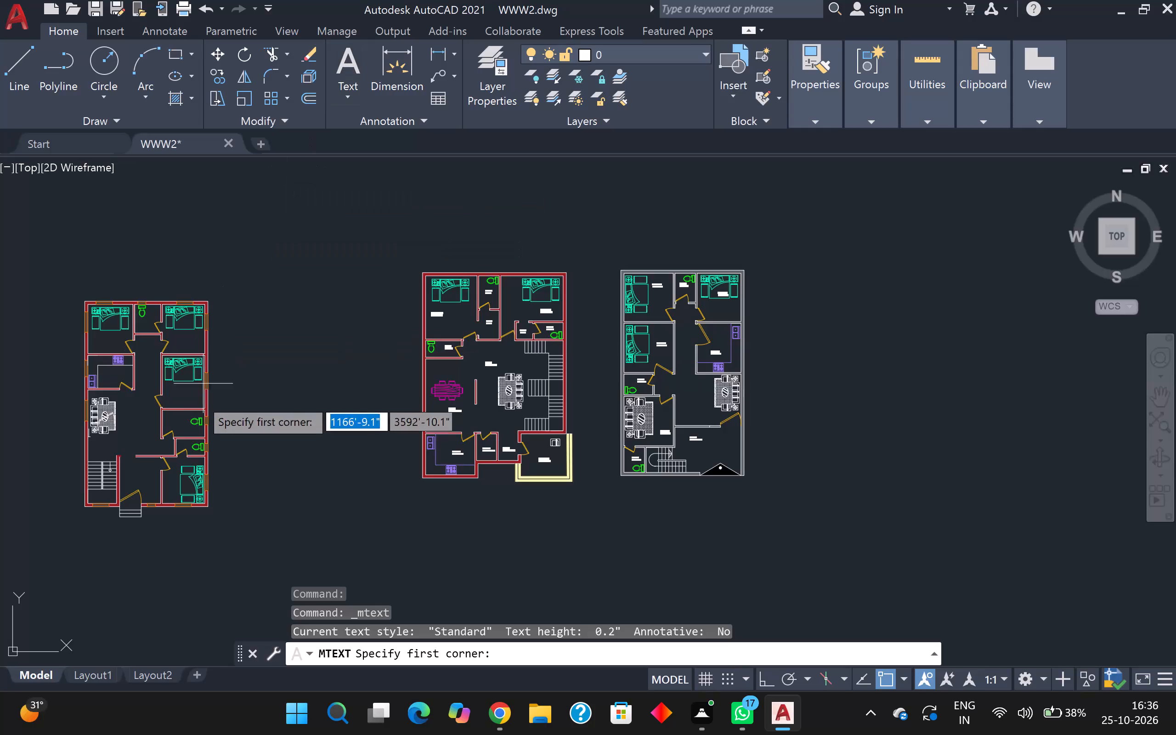
# Place the multiline text frame in the open area below the bed in the plan's upper-left bedroom.
pyautogui.scroll(2, 162, 356)
pyautogui.moveTo(47, 308); pyautogui.dragTo(175, 334, button='middle')
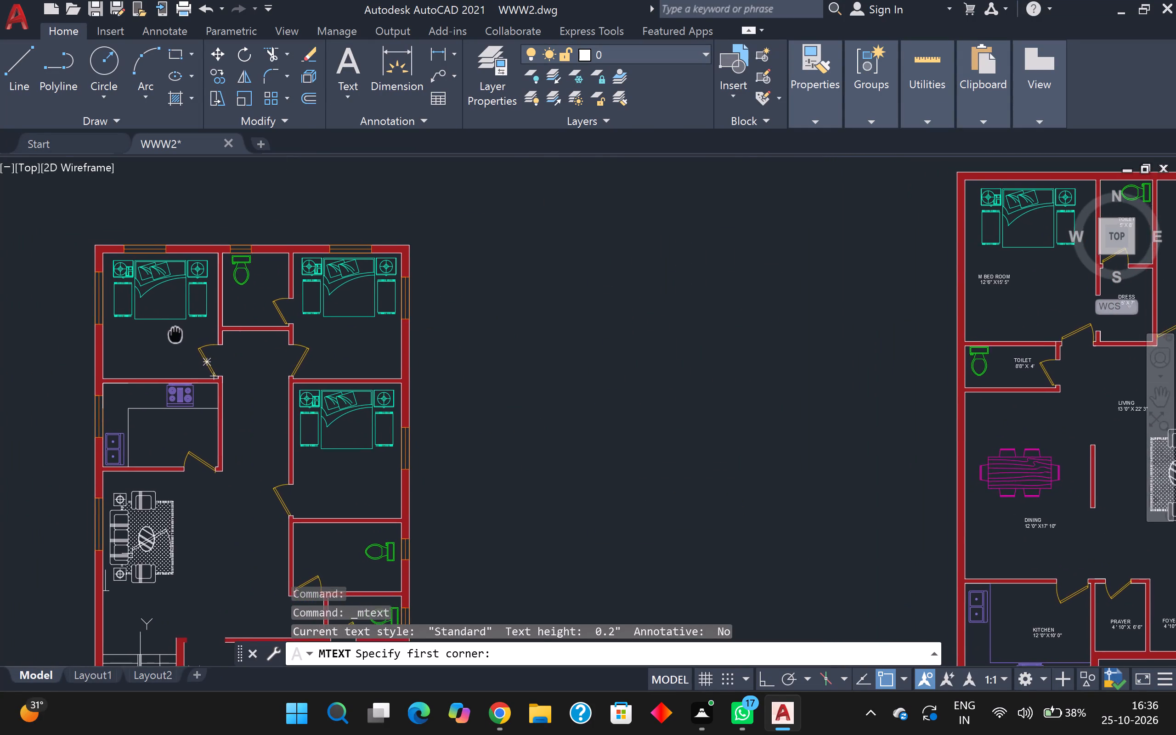
pyautogui.moveTo(175, 334); pyautogui.dragTo(175, 337, button='middle')
pyautogui.scroll(2, 163, 335)
pyautogui.scroll(1, 106, 315)
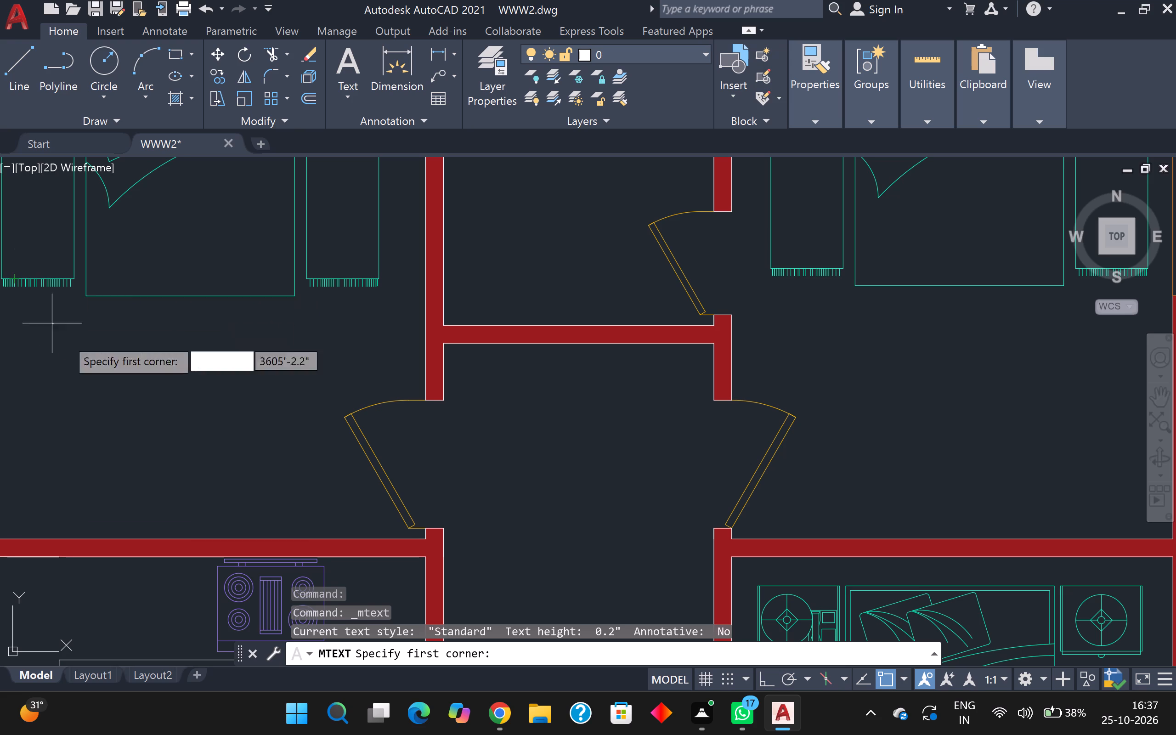
pyautogui.scroll(-2, 15, 344)
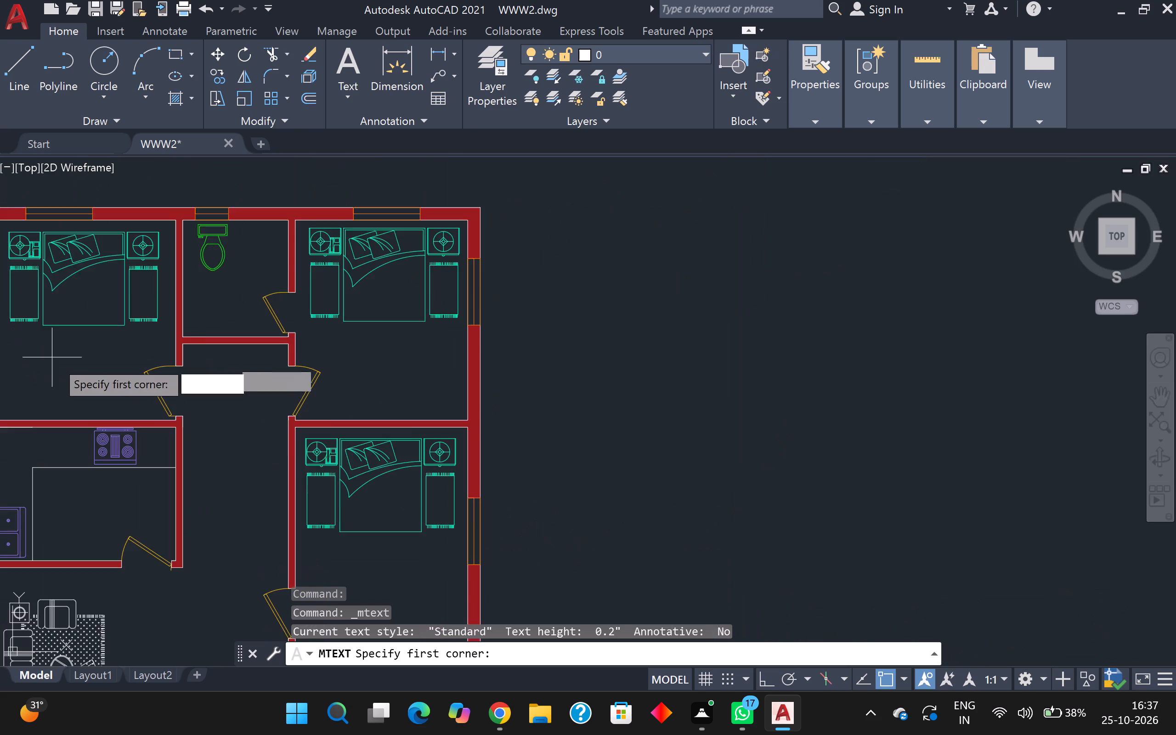
pyautogui.scroll(1, 77, 388)
pyautogui.moveTo(54, 375); pyautogui.dragTo(240, 404, button='middle')
pyautogui.scroll(1, 54, 375)
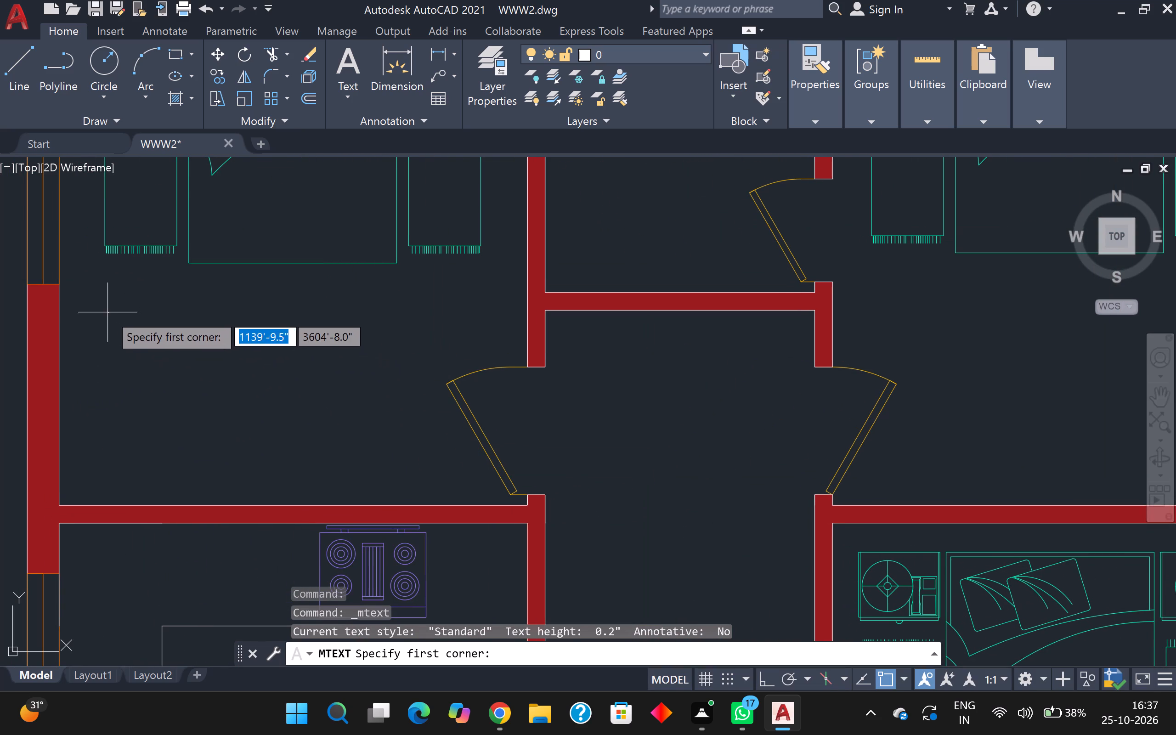
pyautogui.click(107, 312)
pyautogui.click(373, 437)
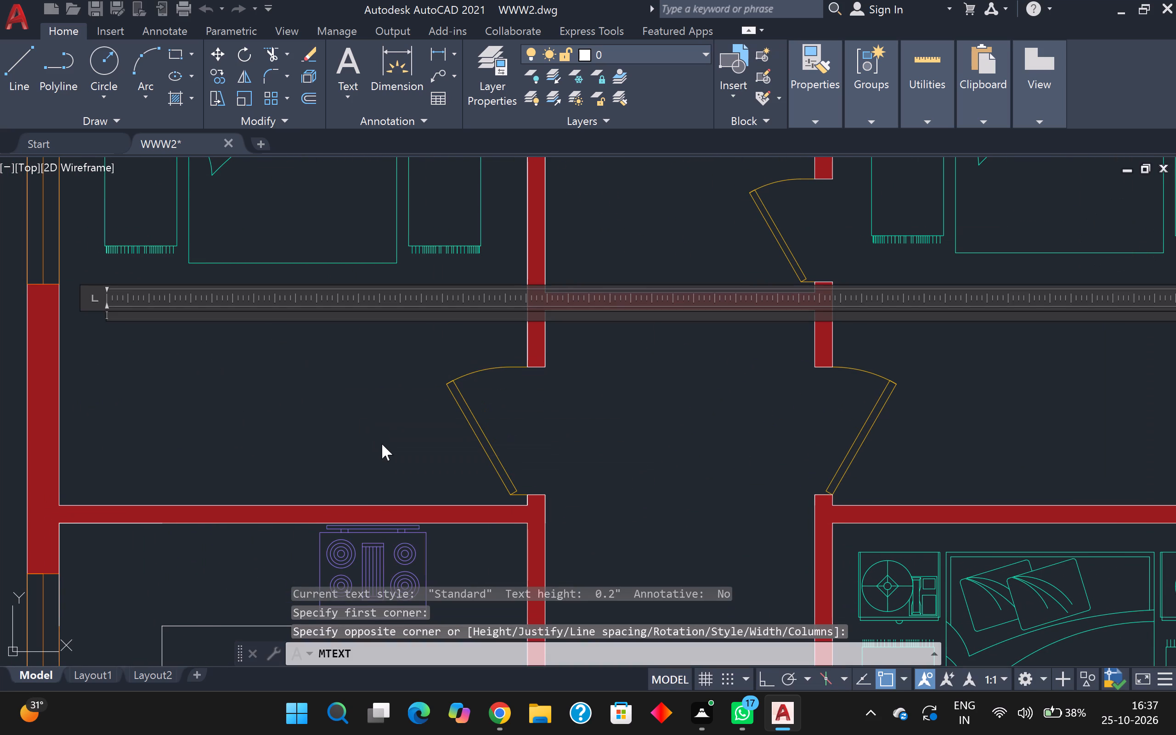
# Set the text height of the bedroom label to 4".
pyautogui.press('4')
pyautogui.press('Return')
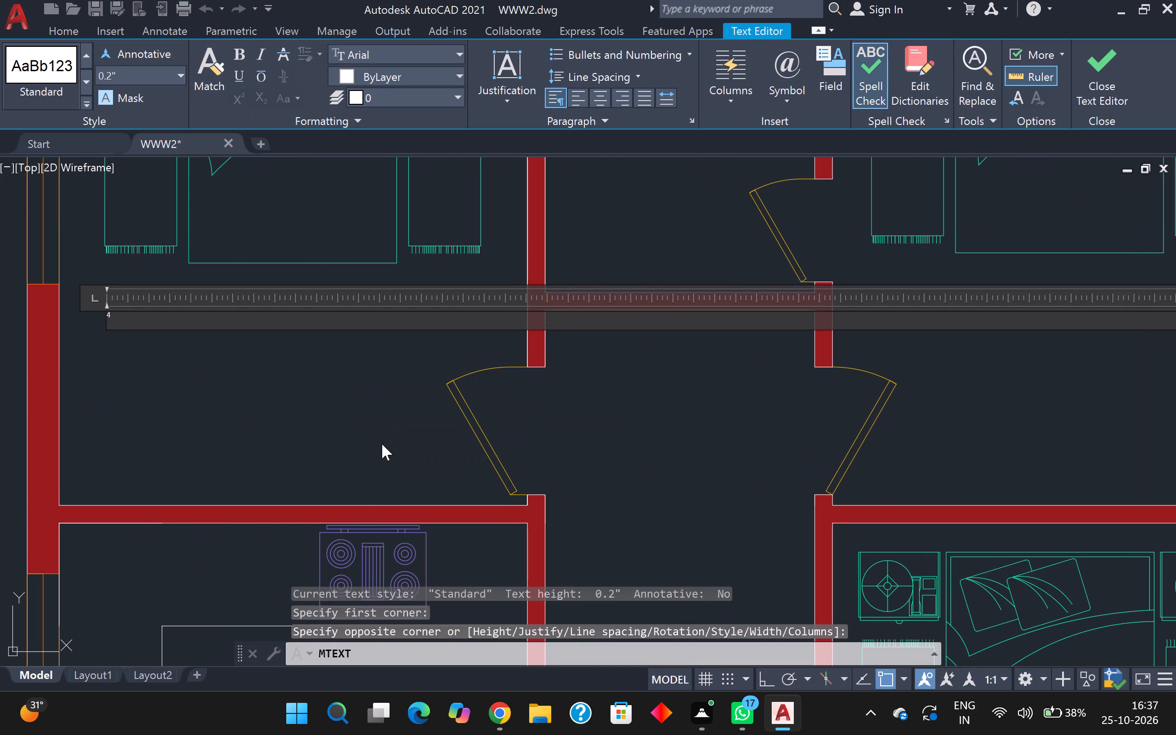
pyautogui.press('BackSpace')
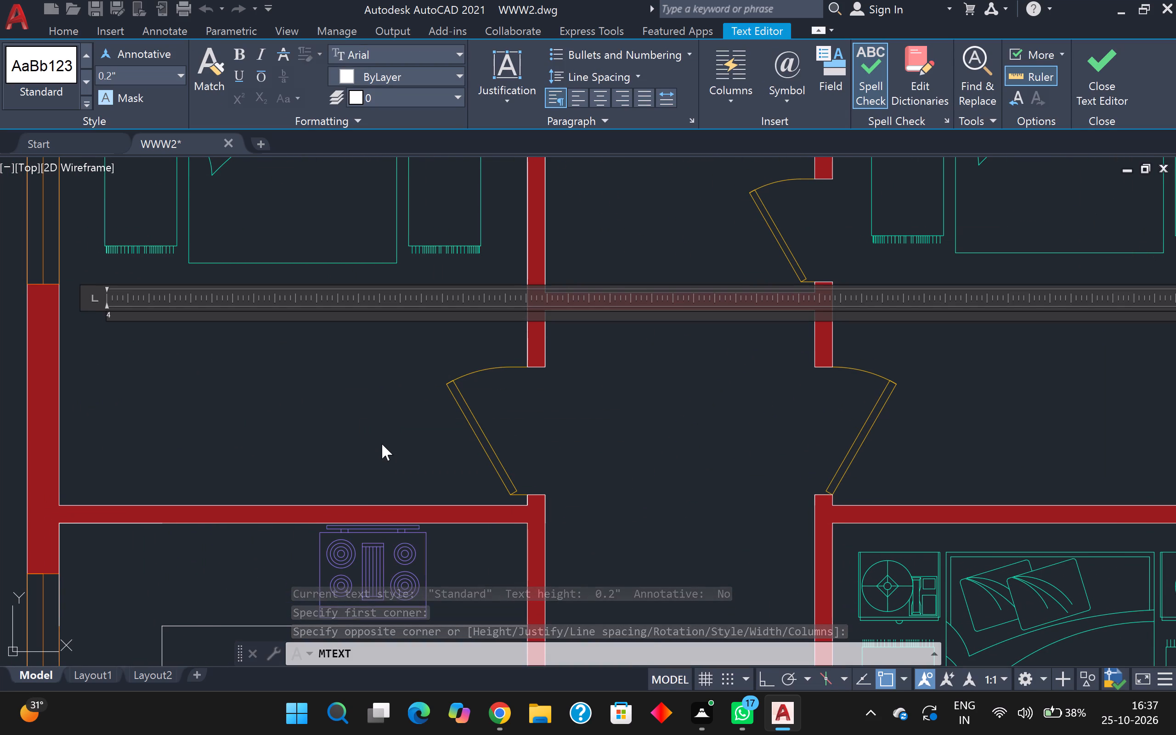
pyautogui.click(121, 79)
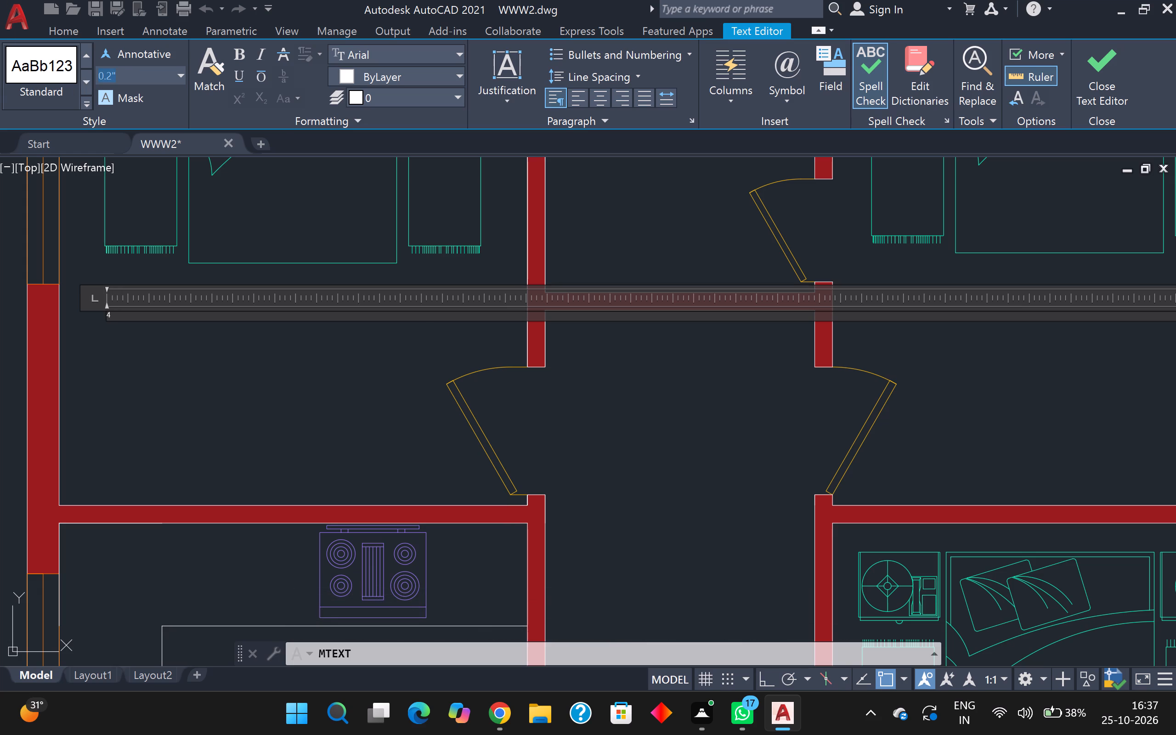
pyautogui.press('4')
pyautogui.press('Return')
pyautogui.scroll(1, 173, 349)
pyautogui.press('BackSpace')
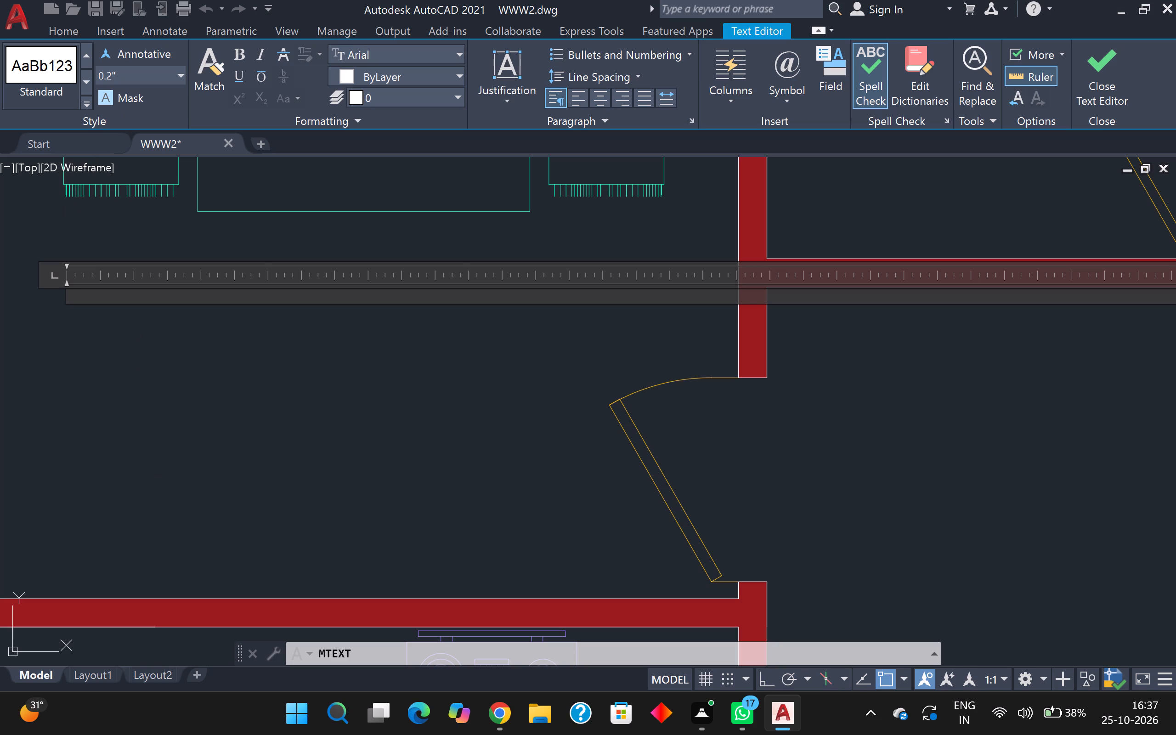
pyautogui.moveTo(135, 70); pyautogui.dragTo(116, 70)
pyautogui.press('4')
pyautogui.press('Return')
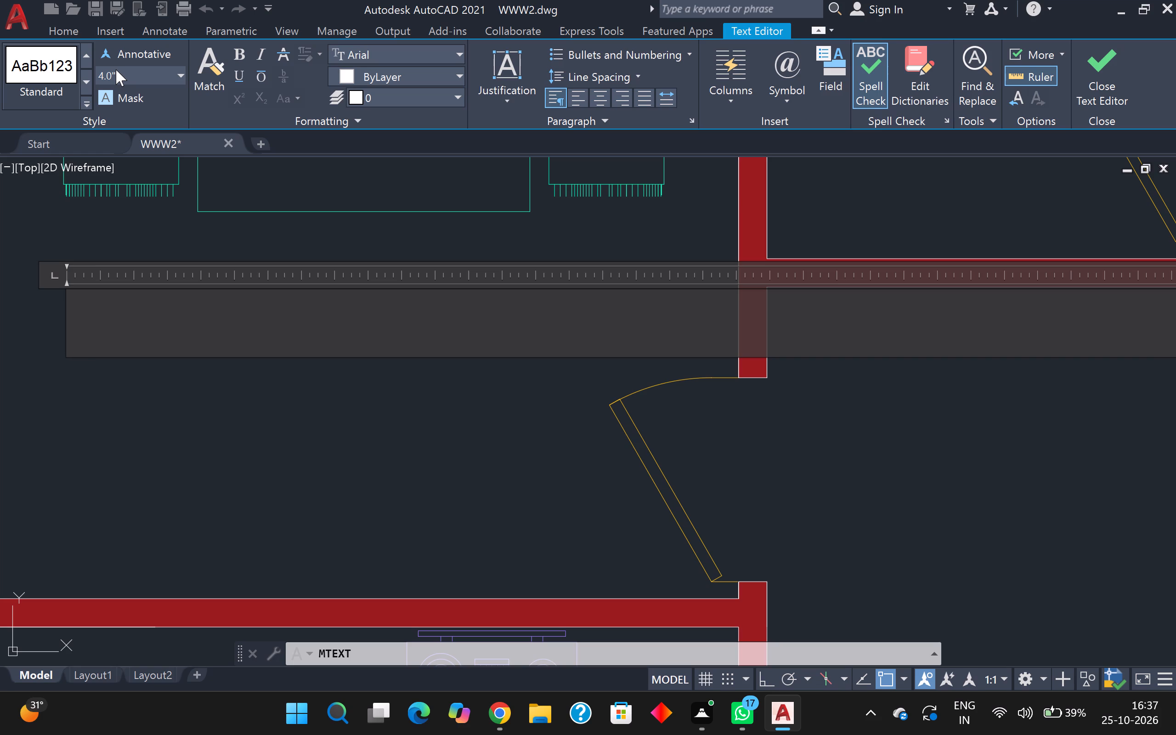
# Enter the room size 11' x 12' as the label text.
pyautogui.write("11' x")
pyautogui.press('space')
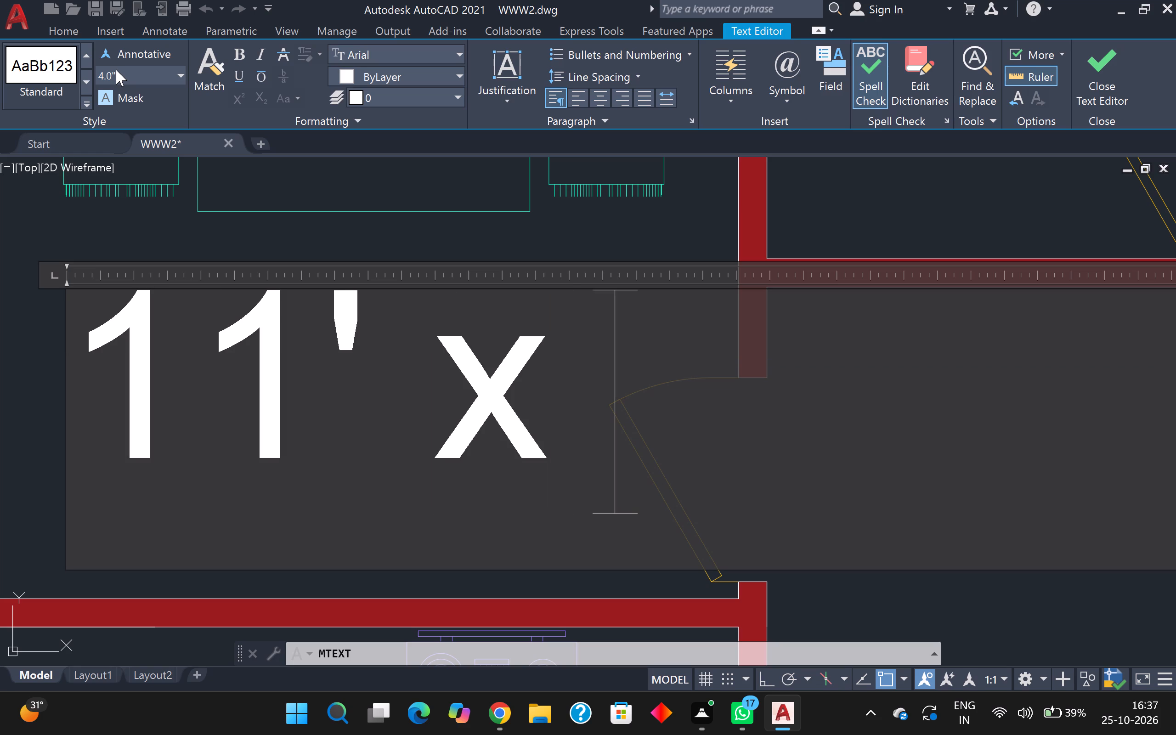
pyautogui.write('12')
pyautogui.press('1')
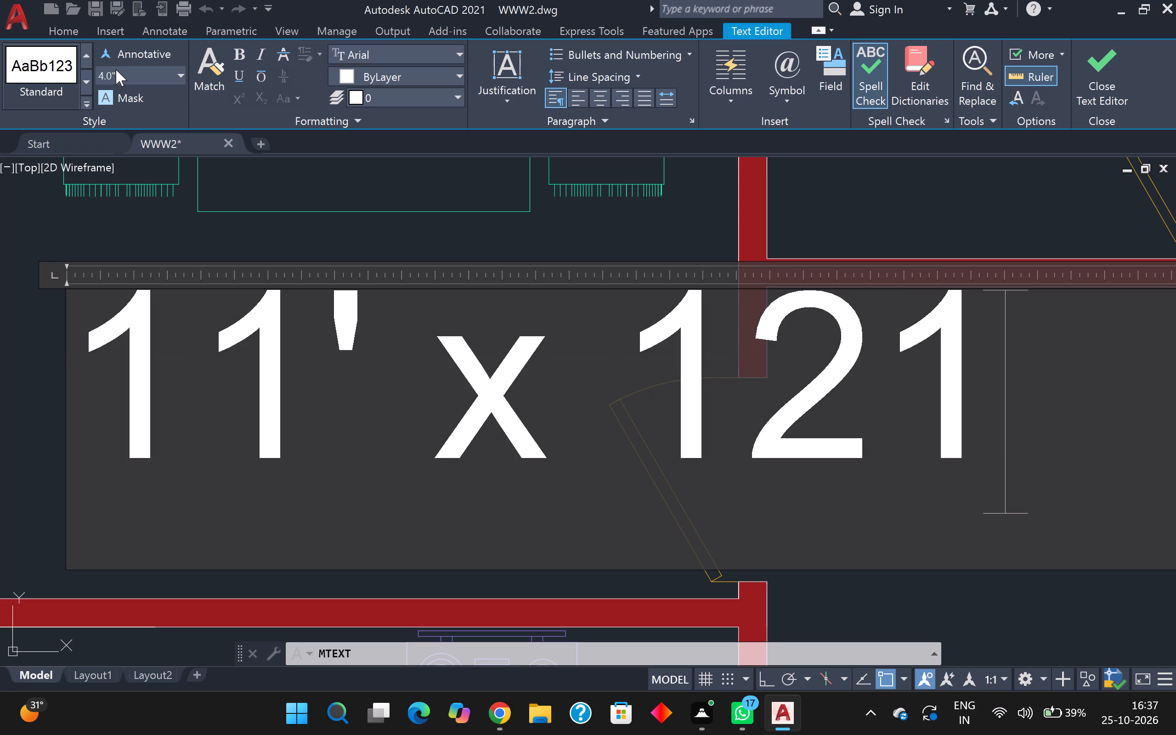
pyautogui.press('BackSpace')
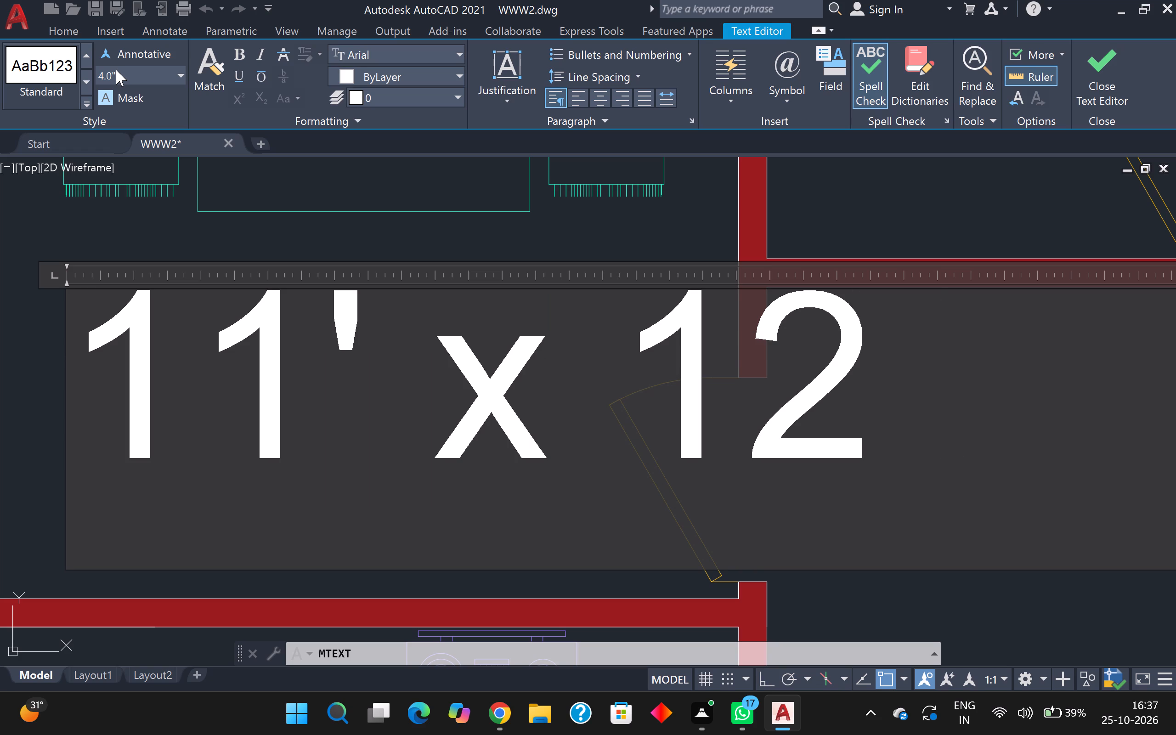
pyautogui.press("'")
pyautogui.scroll(-1, 97, 100)
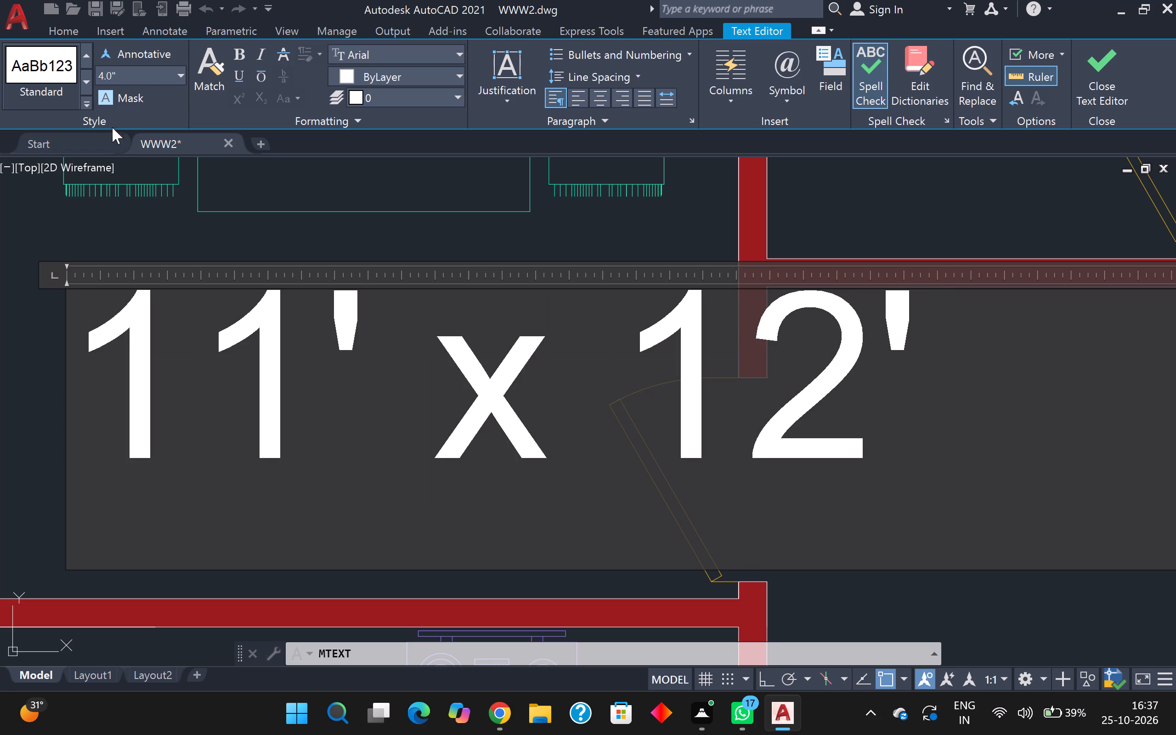
# Add the line BED ROOM above the room size, indent the size beneath it, and finish the label.
pyautogui.click(122, 405)
pyautogui.press('space')
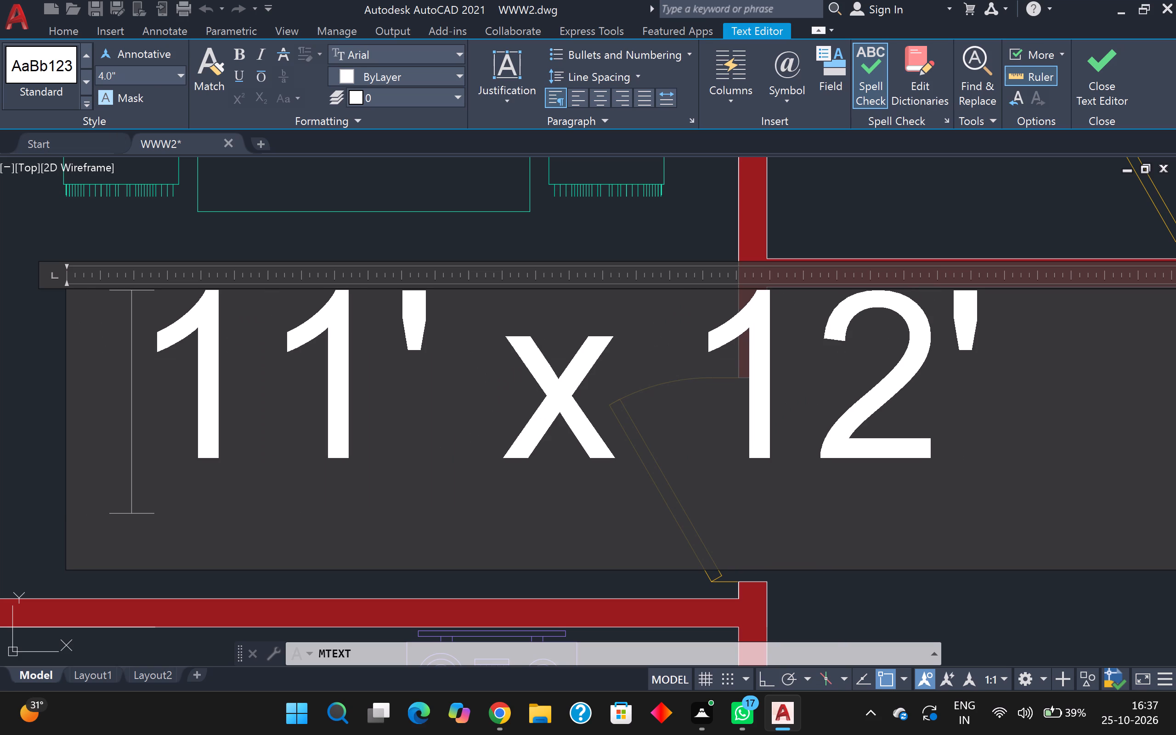
pyautogui.press('b')
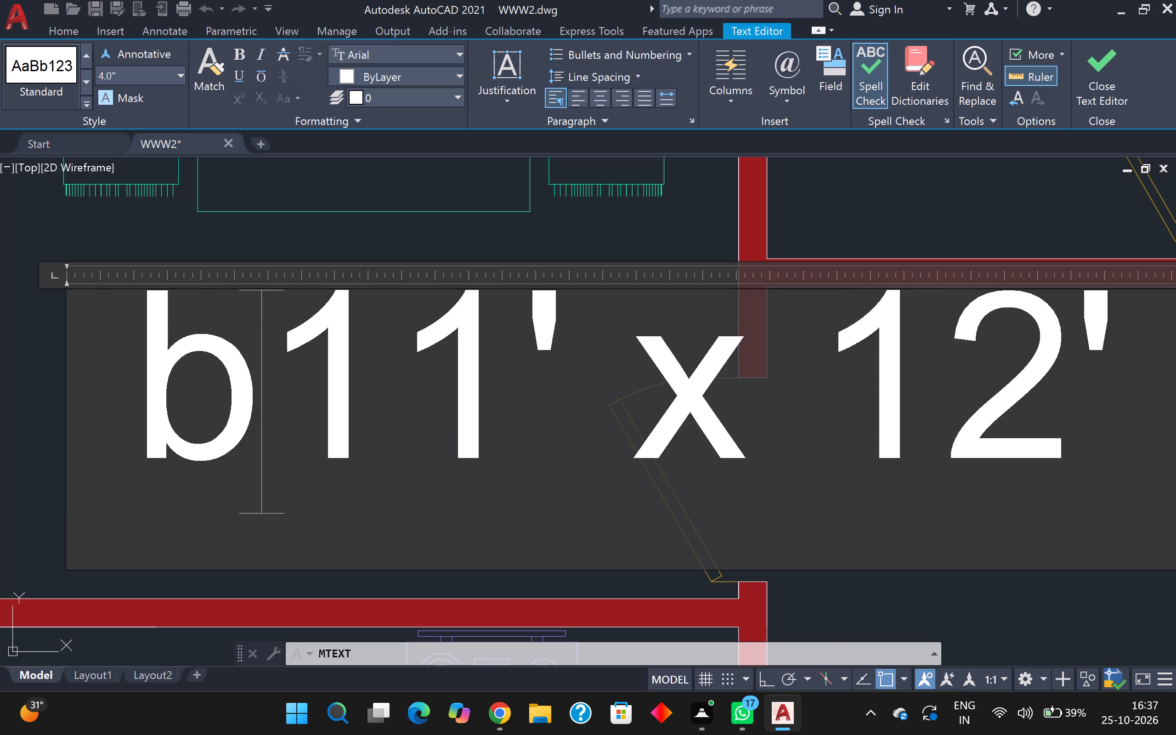
pyautogui.press('BackSpace')
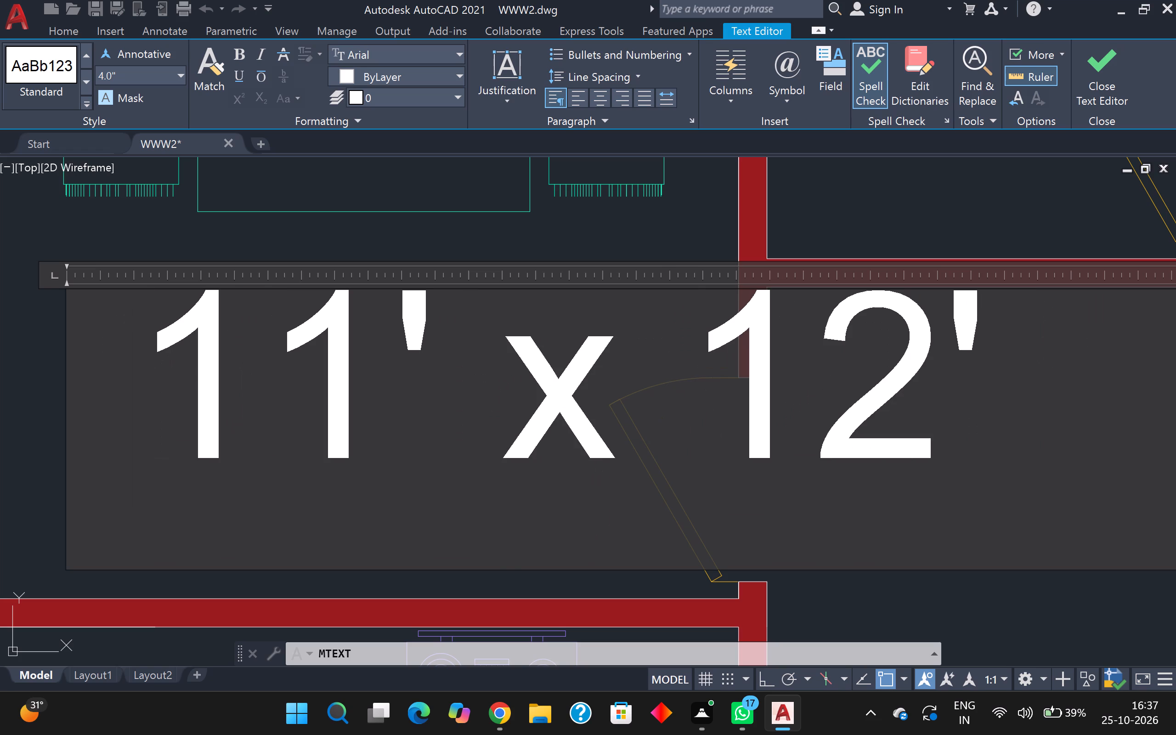
pyautogui.press('space')
pyautogui.write('BED ROO')
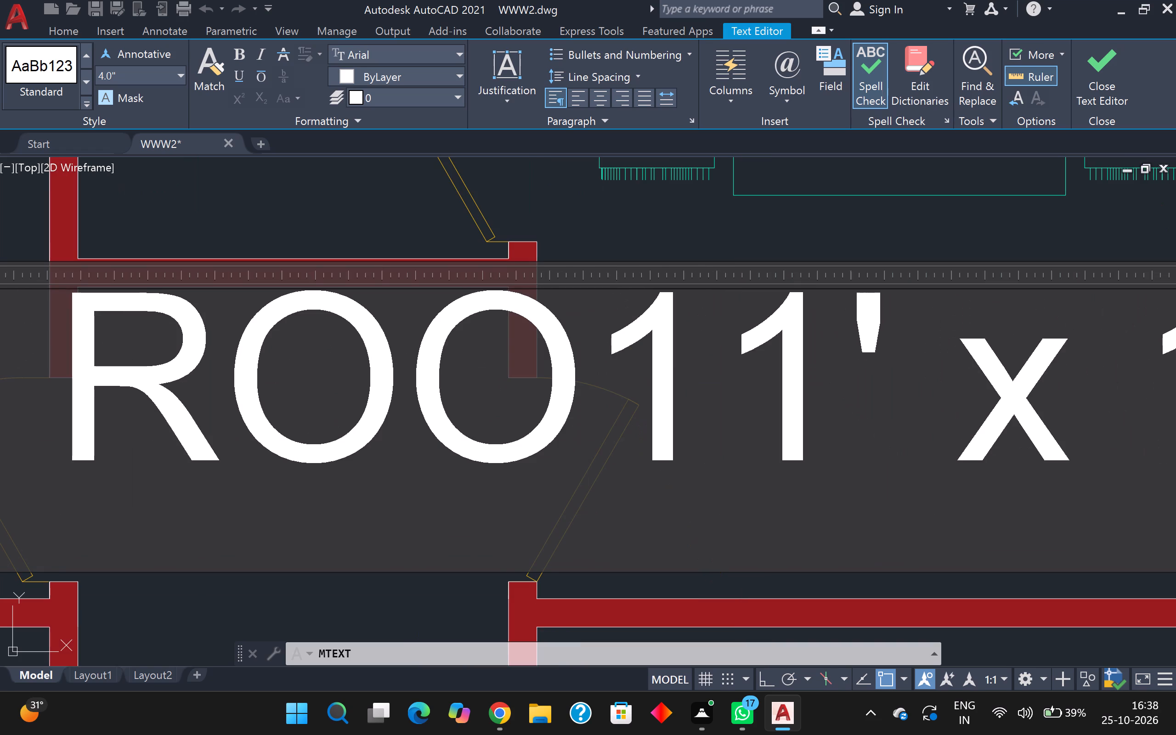
pyautogui.press('m')
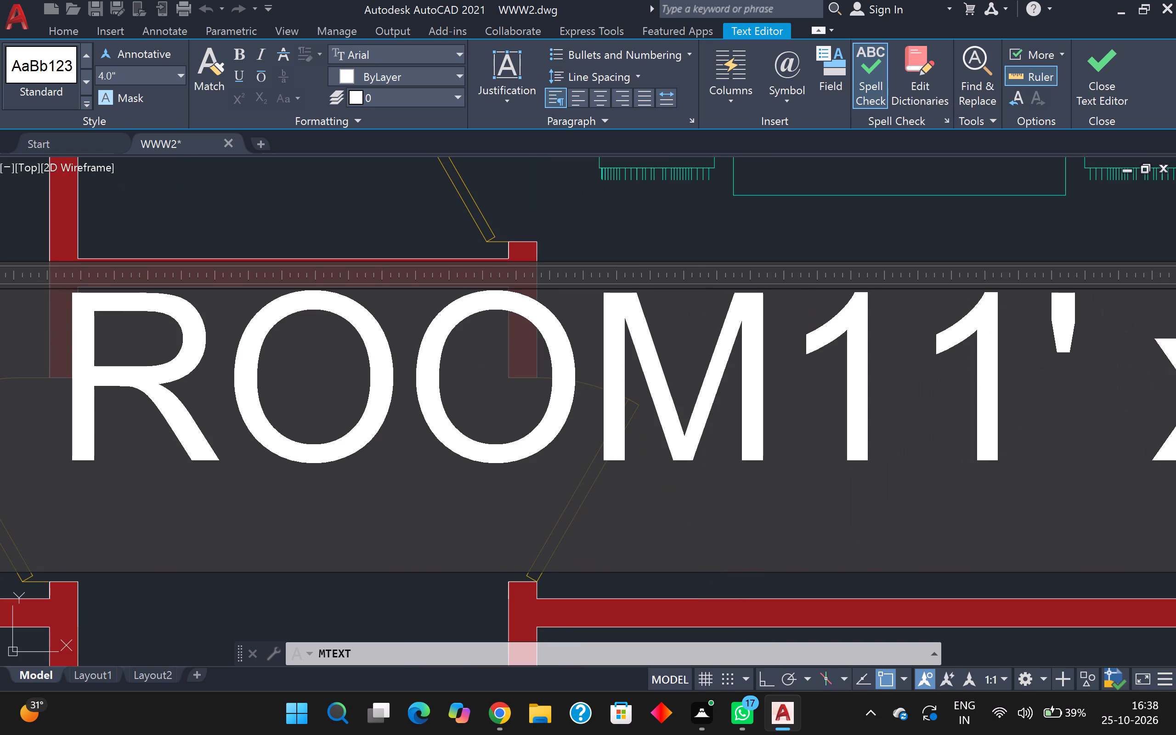
pyautogui.press('Return')
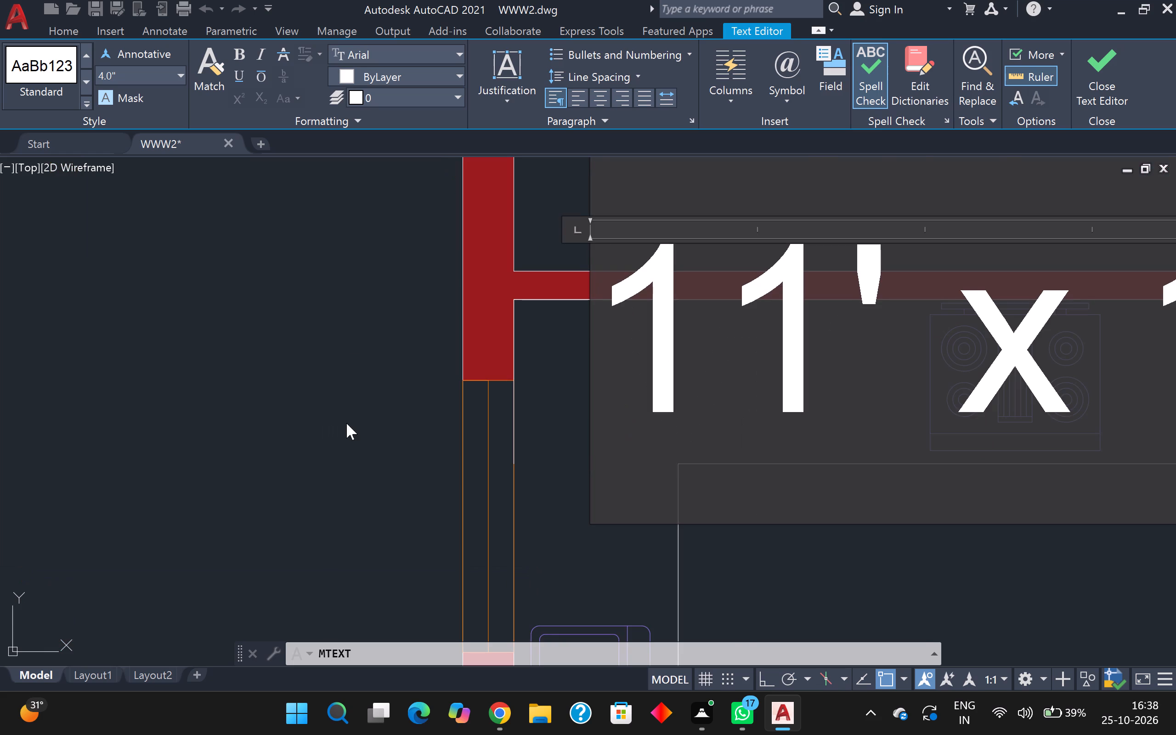
pyautogui.scroll(-3, 366, 346)
pyautogui.press('space')
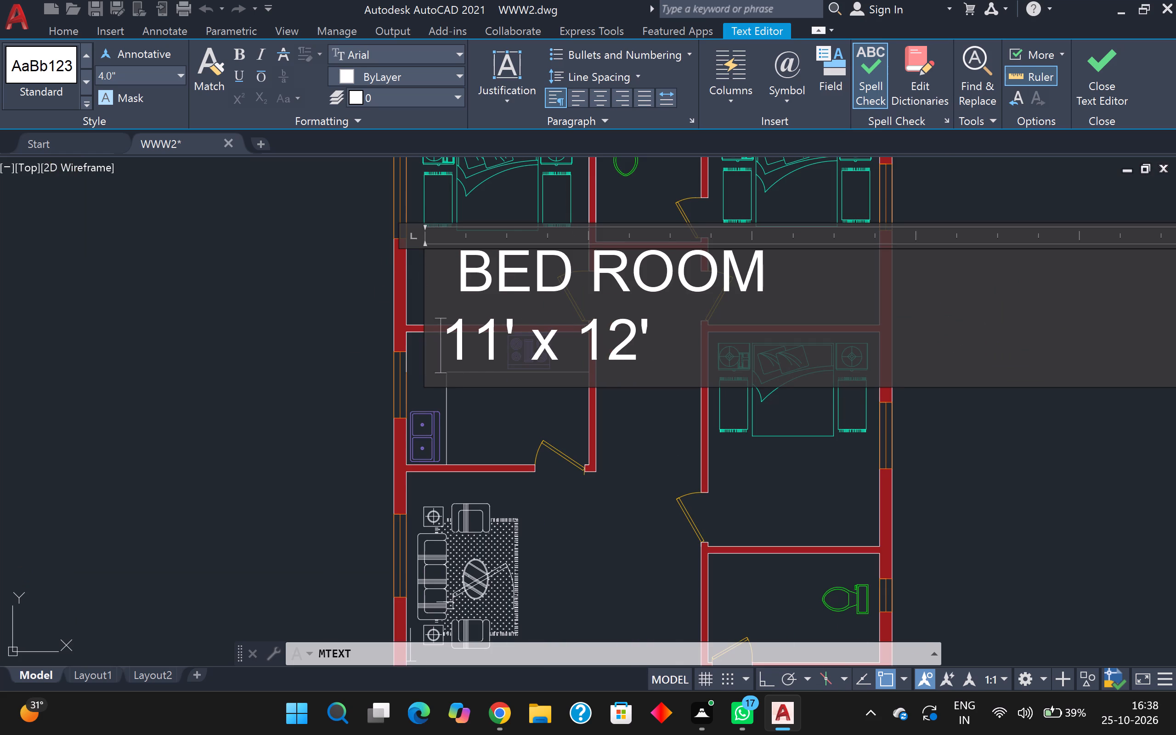
pyautogui.press('space')
pyautogui.press('space')
pyautogui.click(346, 338)
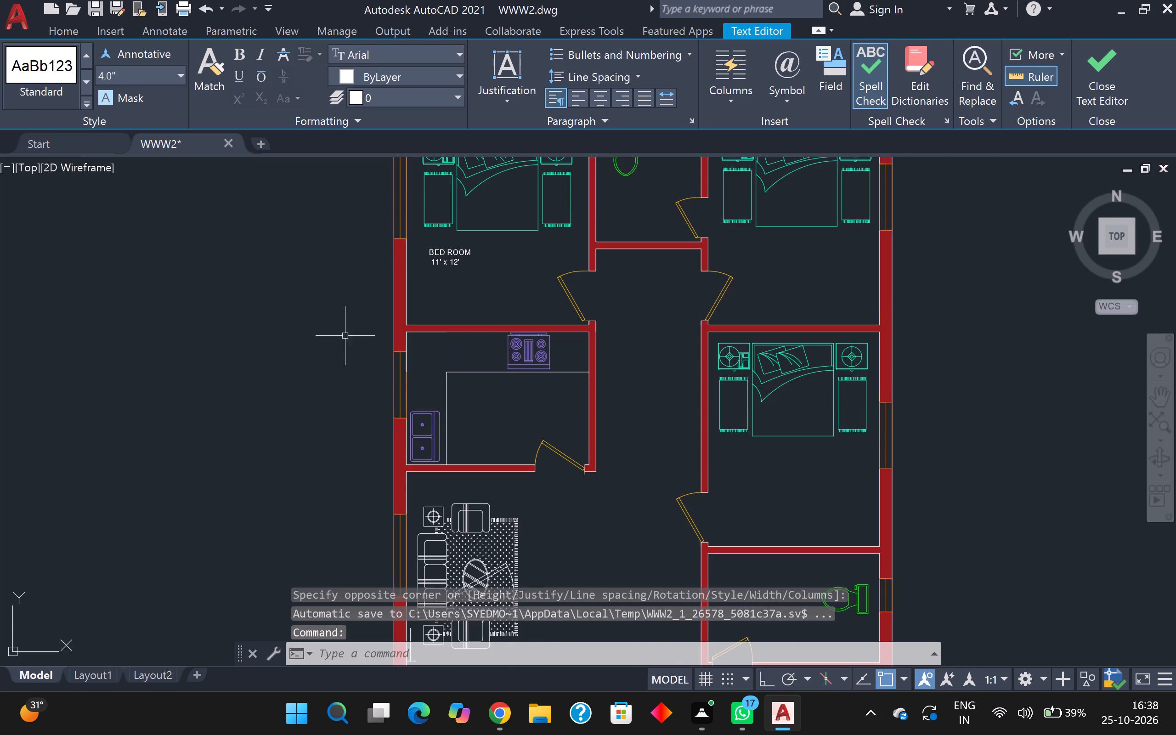
# Copy the bedroom label into the upper-right bedroom and the bedroom directly below it, under each bed.
pyautogui.scroll(1, 460, 270)
pyautogui.click(449, 241)
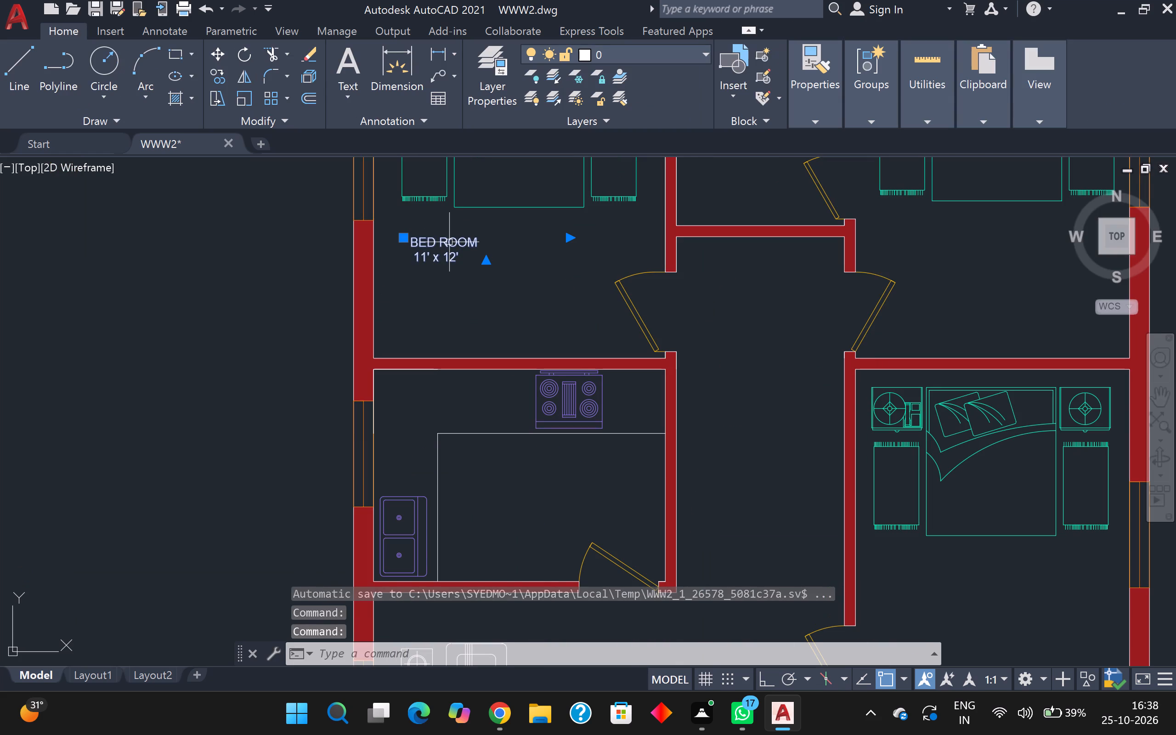
pyautogui.scroll(1, 450, 242)
pyautogui.write('CO')
pyautogui.press('Return')
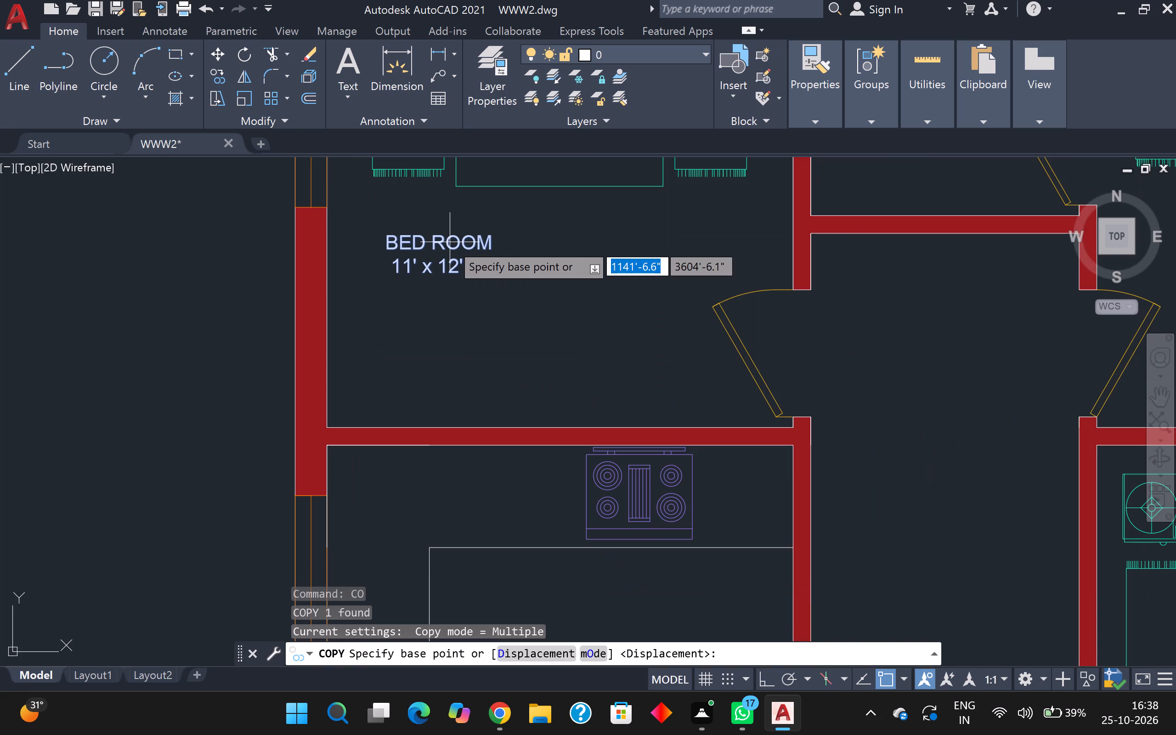
pyautogui.click(450, 242)
pyautogui.scroll(-1, 464, 246)
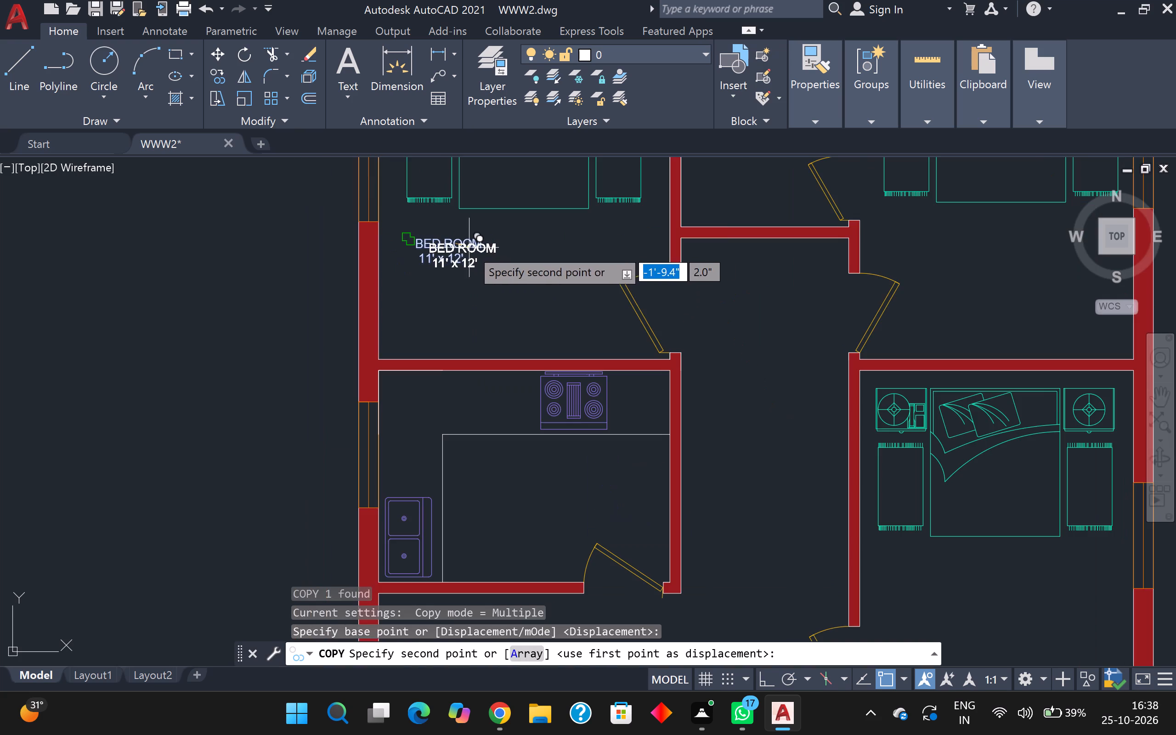
pyautogui.moveTo(473, 248); pyautogui.dragTo(0, 442, button='middle')
pyautogui.scroll(-1, 0, 441)
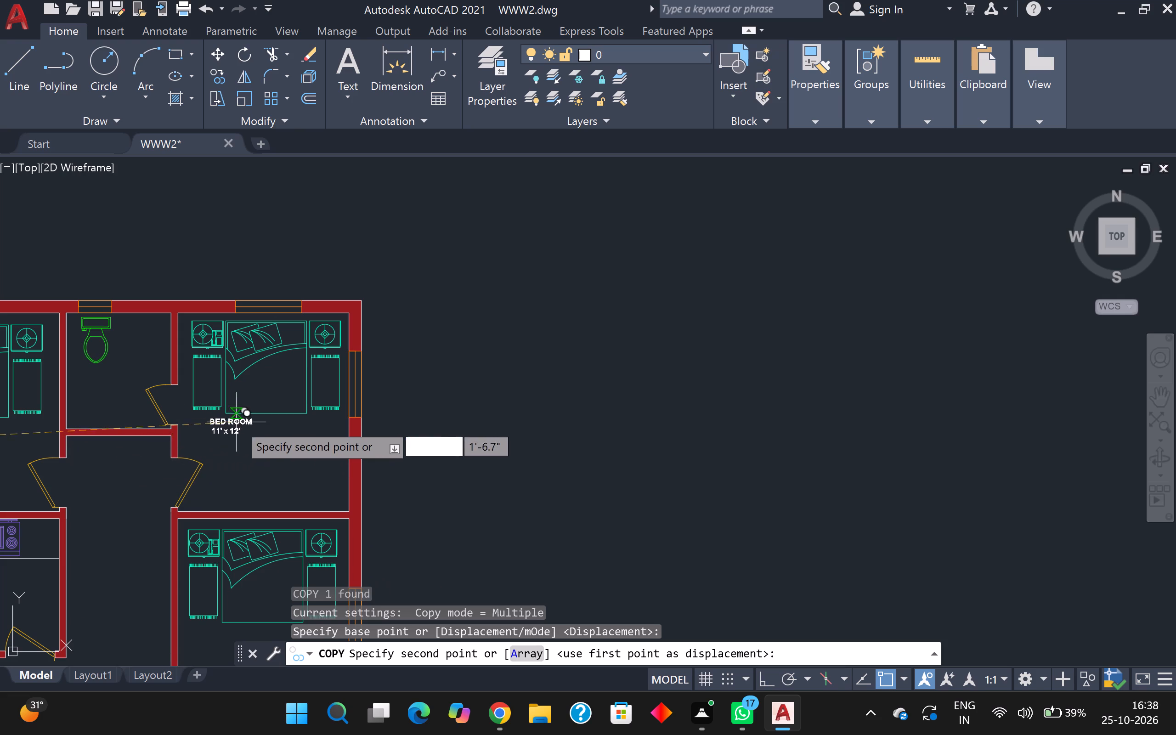
pyautogui.scroll(2, 246, 431)
pyautogui.scroll(1, 288, 451)
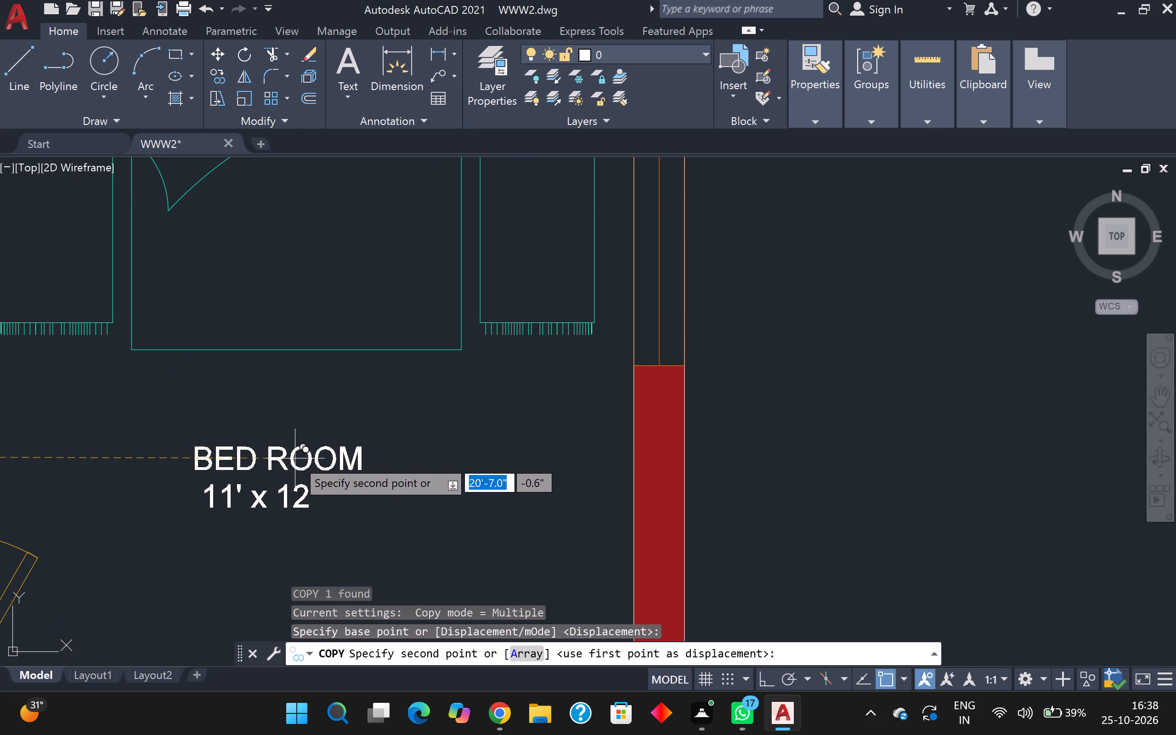
pyautogui.click(349, 456)
pyautogui.scroll(-3, 349, 456)
pyautogui.moveTo(348, 470); pyautogui.dragTo(303, 223, button='middle')
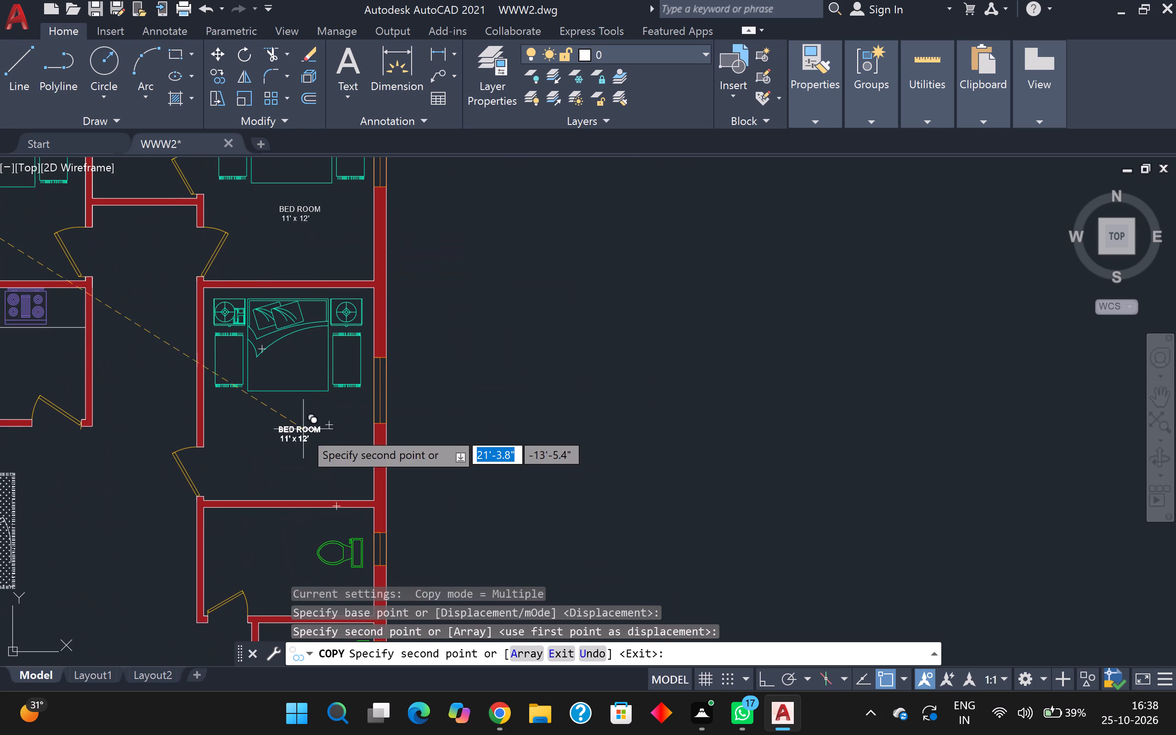
pyautogui.scroll(1, 303, 430)
pyautogui.click(304, 433)
# Place further copies of the label in the kitchen and beside the sofa set in the living area.
pyautogui.scroll(-2, 317, 419)
pyautogui.moveTo(169, 504); pyautogui.dragTo(232, 429, button='middle')
pyautogui.scroll(2, 200, 310)
pyautogui.click(192, 307)
pyautogui.scroll(-1, 192, 307)
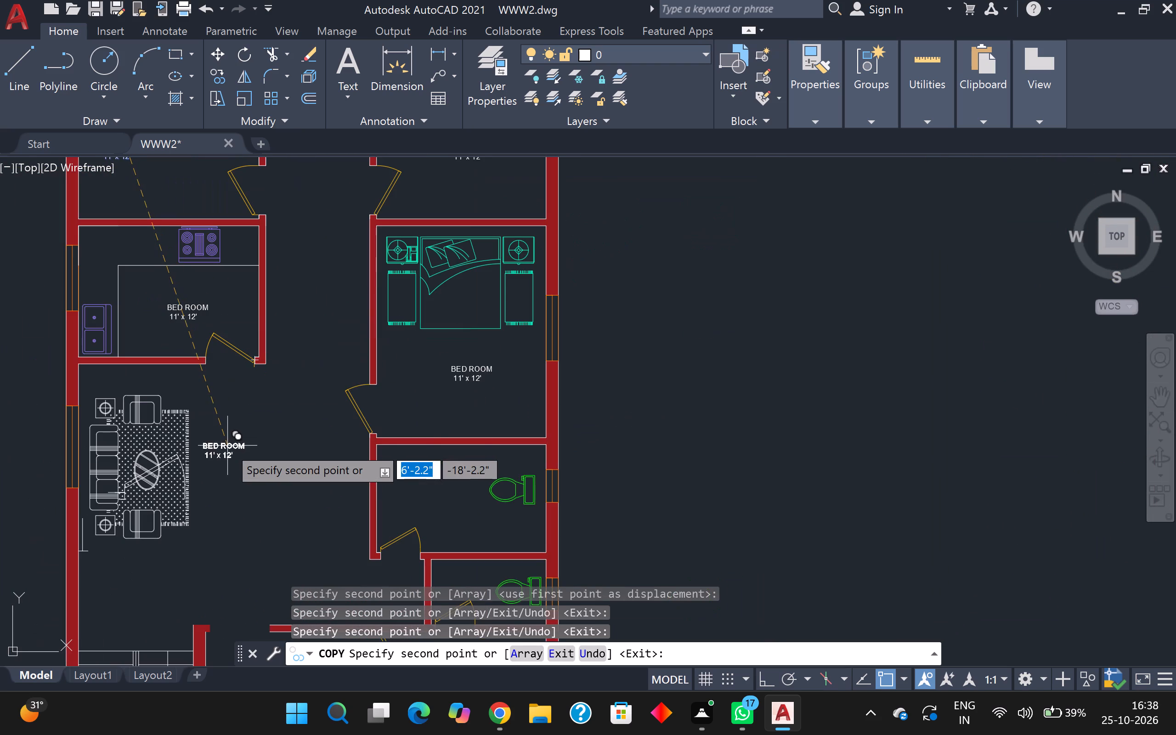
pyautogui.click(228, 446)
# Place further copies of the label in the entrance room beside the staircase and in the lower-right bedroom.
pyautogui.scroll(-1, 230, 446)
pyautogui.scroll(-1, 257, 522)
pyautogui.moveTo(257, 522); pyautogui.dragTo(246, 330, button='middle')
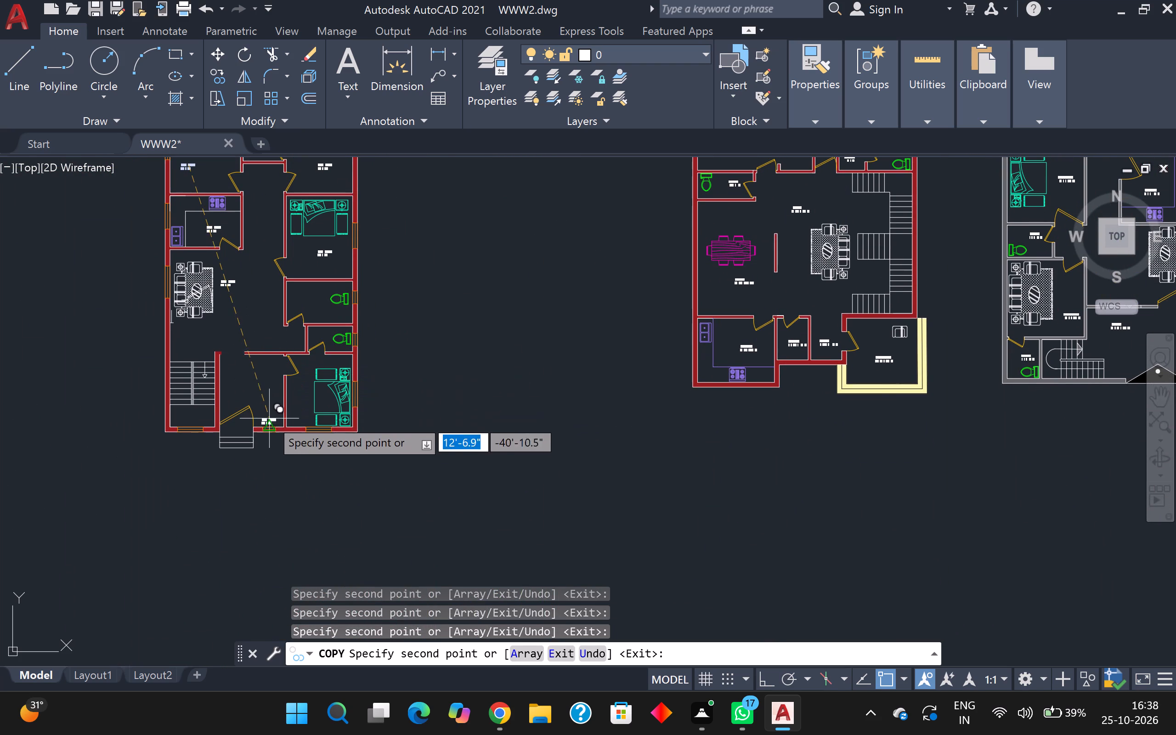
pyautogui.scroll(1, 253, 405)
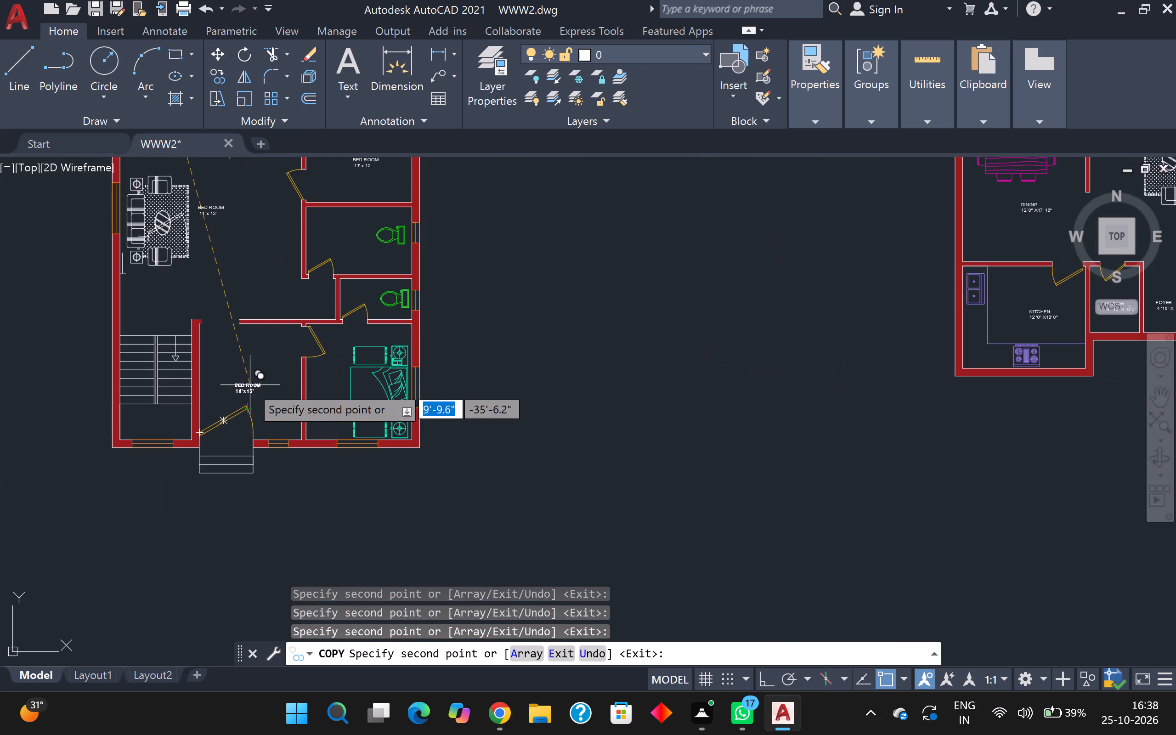
pyautogui.click(240, 368)
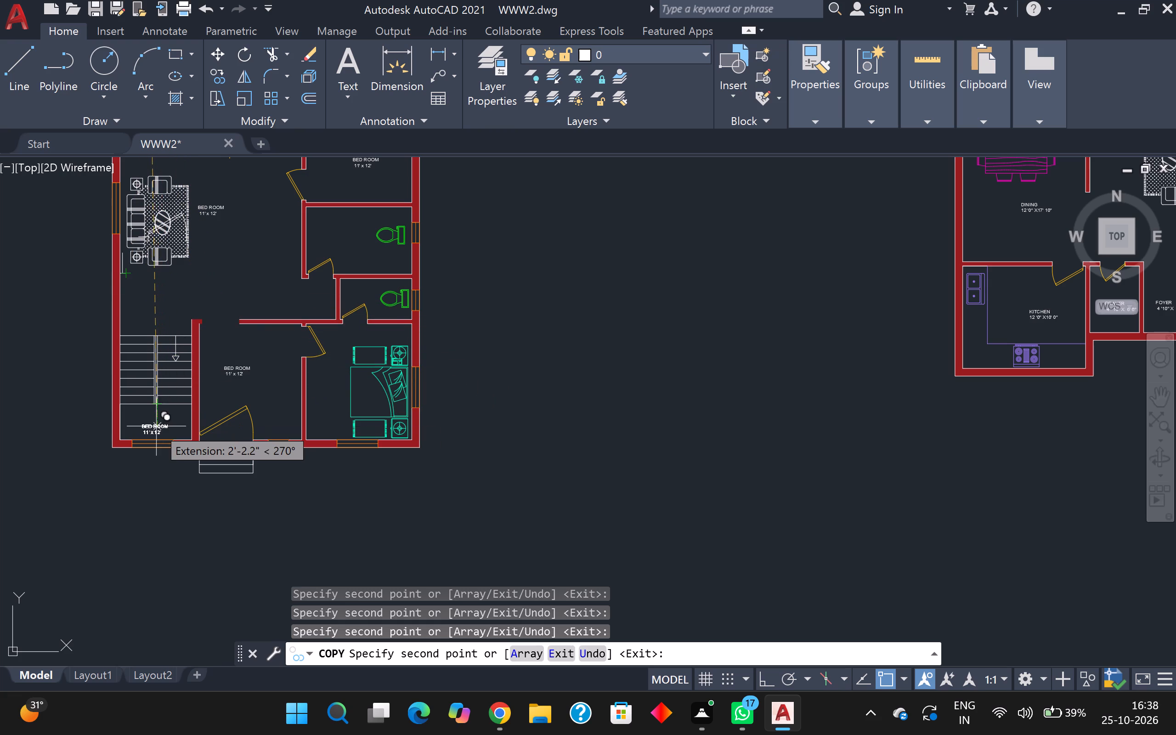
pyautogui.scroll(2, 158, 426)
pyautogui.scroll(-2, 166, 424)
pyautogui.scroll(1, 362, 378)
pyautogui.click(360, 382)
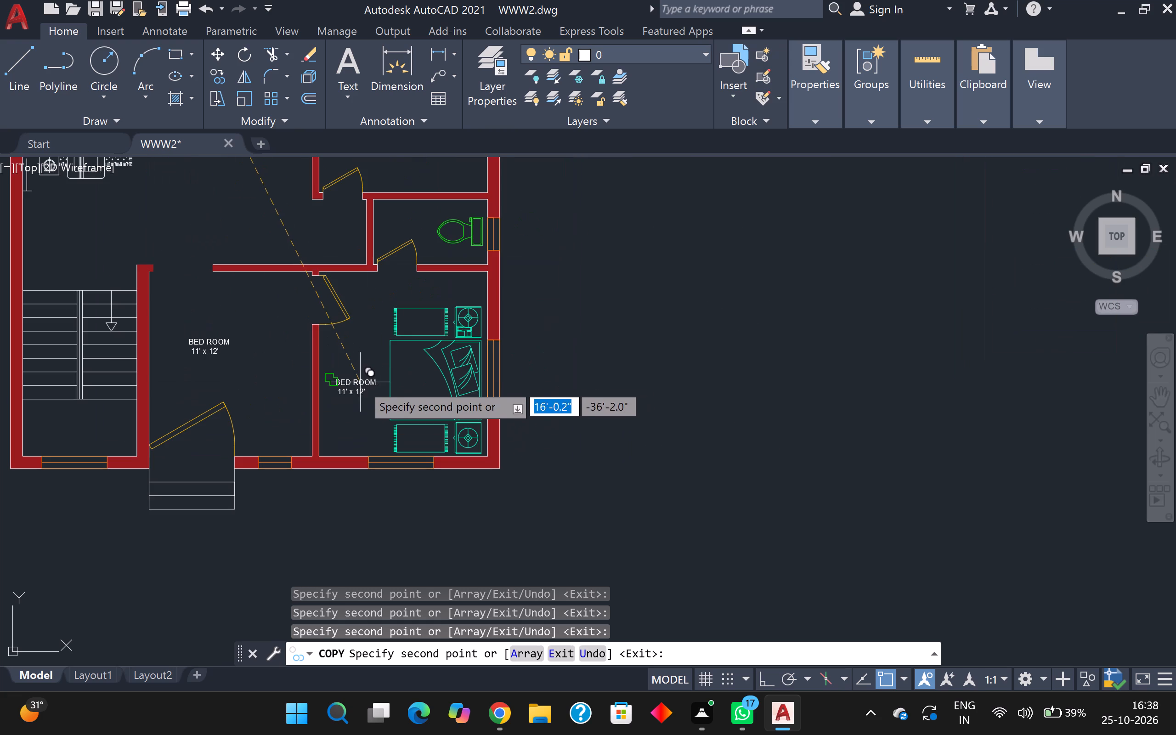
# Place the last copies of the label in the two toilets above the lower-right bedroom and the top toilet between the bedrooms.
pyautogui.moveTo(360, 382); pyautogui.dragTo(273, 485, button='middle')
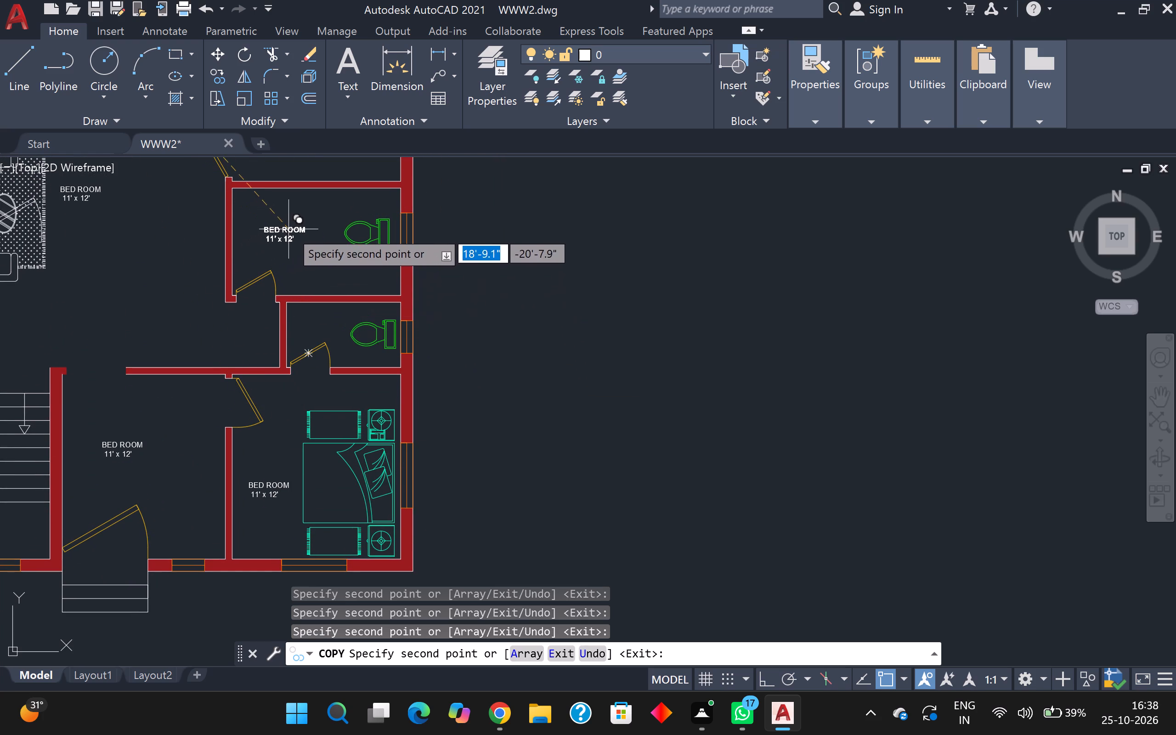
pyautogui.click(291, 229)
pyautogui.click(325, 329)
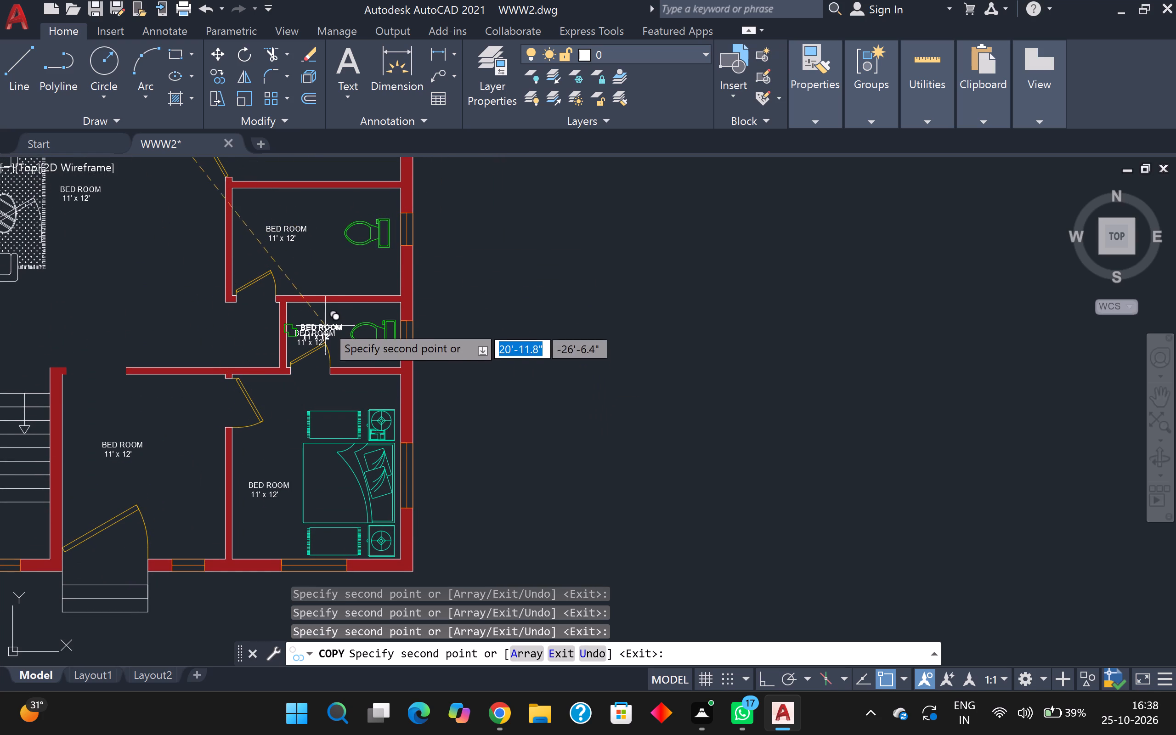
pyautogui.scroll(-2, 322, 301)
pyautogui.moveTo(324, 249); pyautogui.dragTo(337, 342, button='middle')
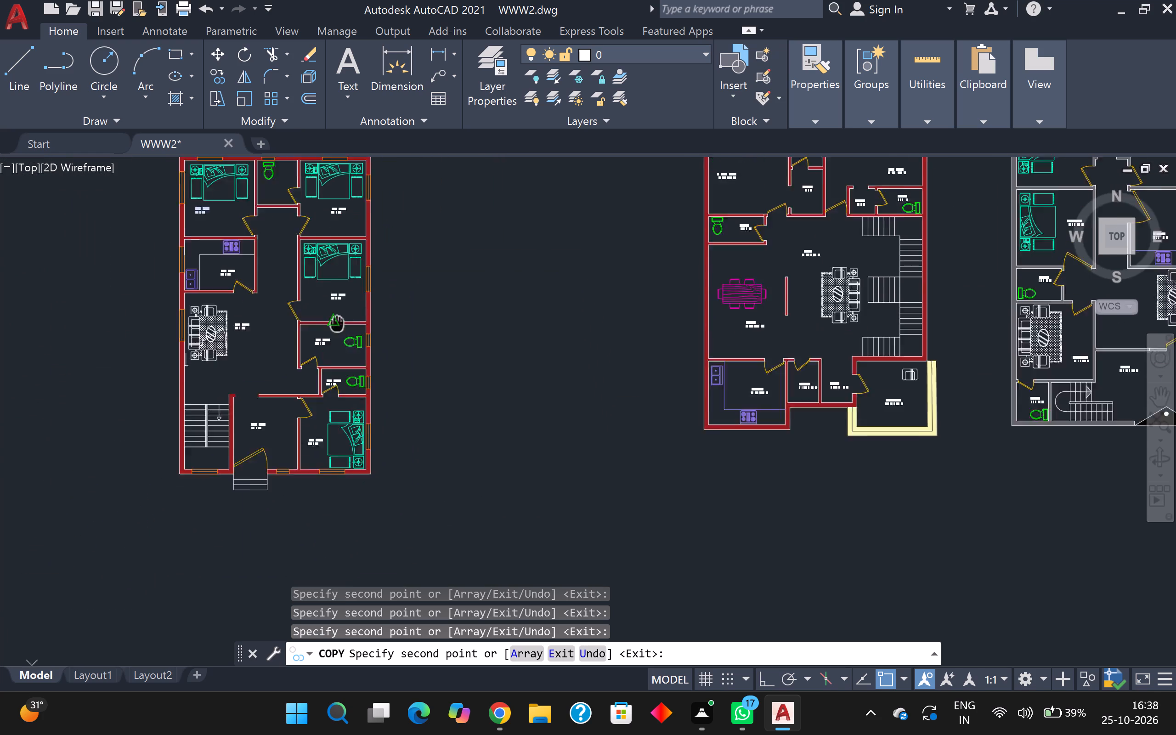
pyautogui.moveTo(337, 342); pyautogui.dragTo(351, 428, button='middle')
pyautogui.scroll(2, 265, 300)
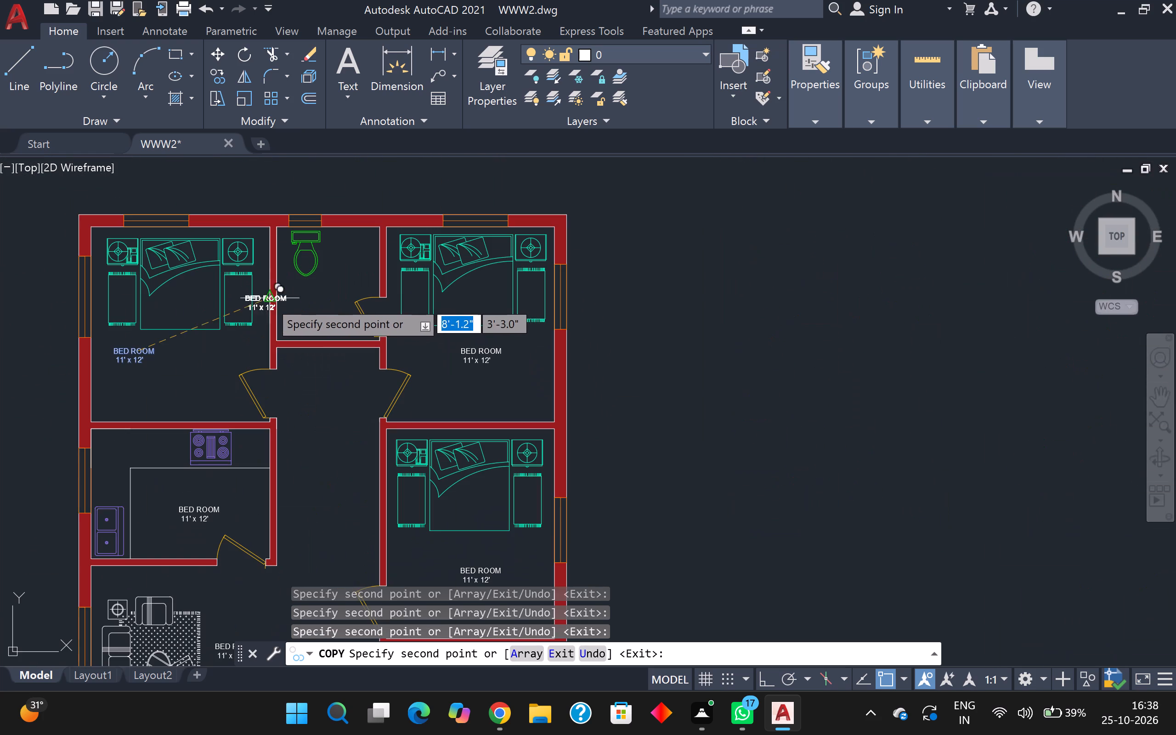
pyautogui.moveTo(322, 304); pyautogui.dragTo(326, 304)
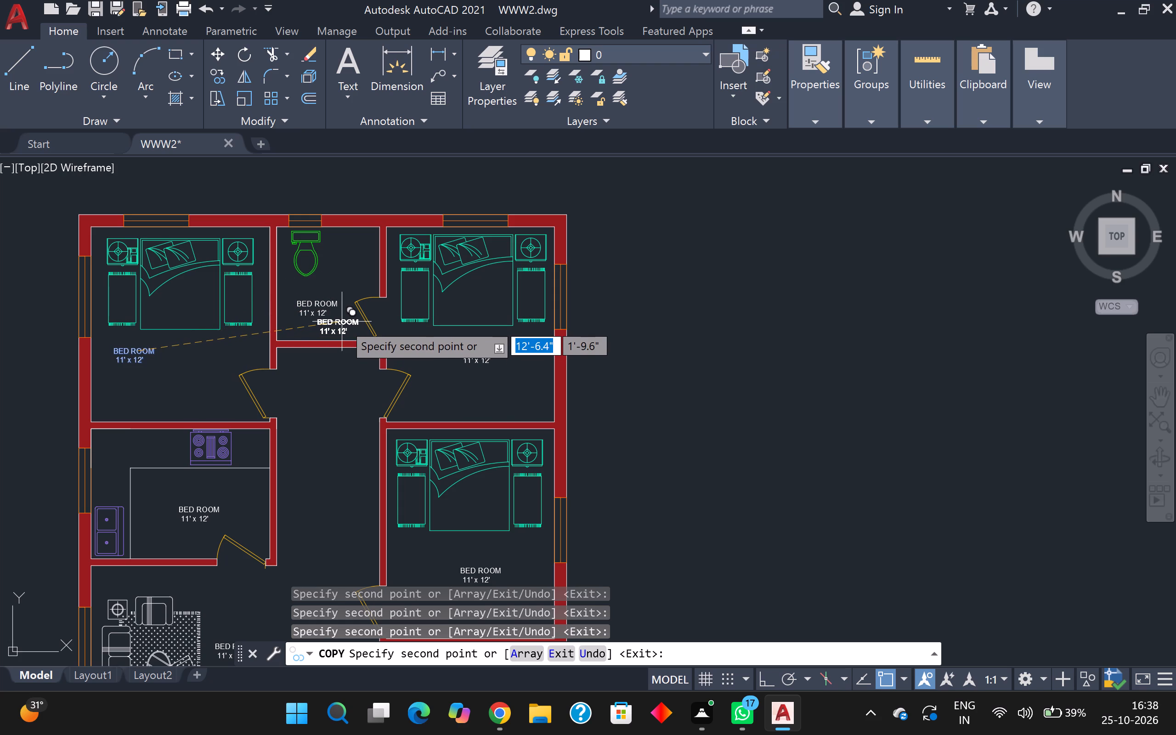
pyautogui.press('Escape')
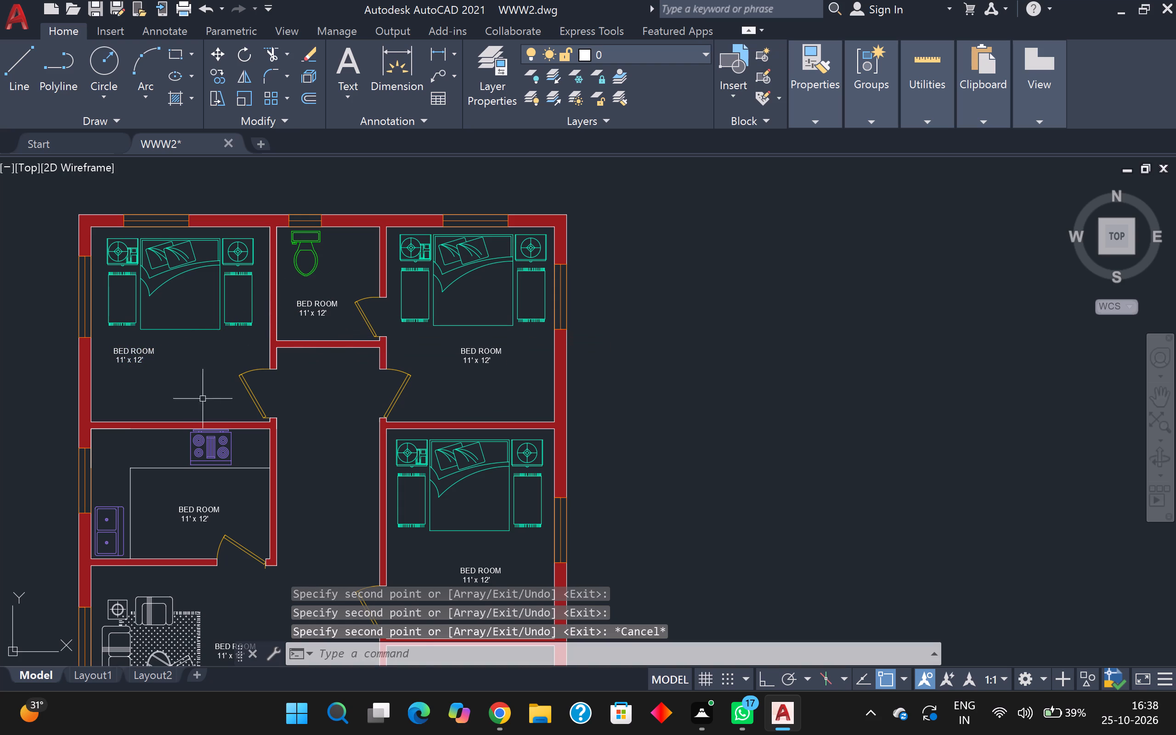
# Change the room name in the top toilet's label from BED ROOM to TOILET.
pyautogui.scroll(1, 319, 335)
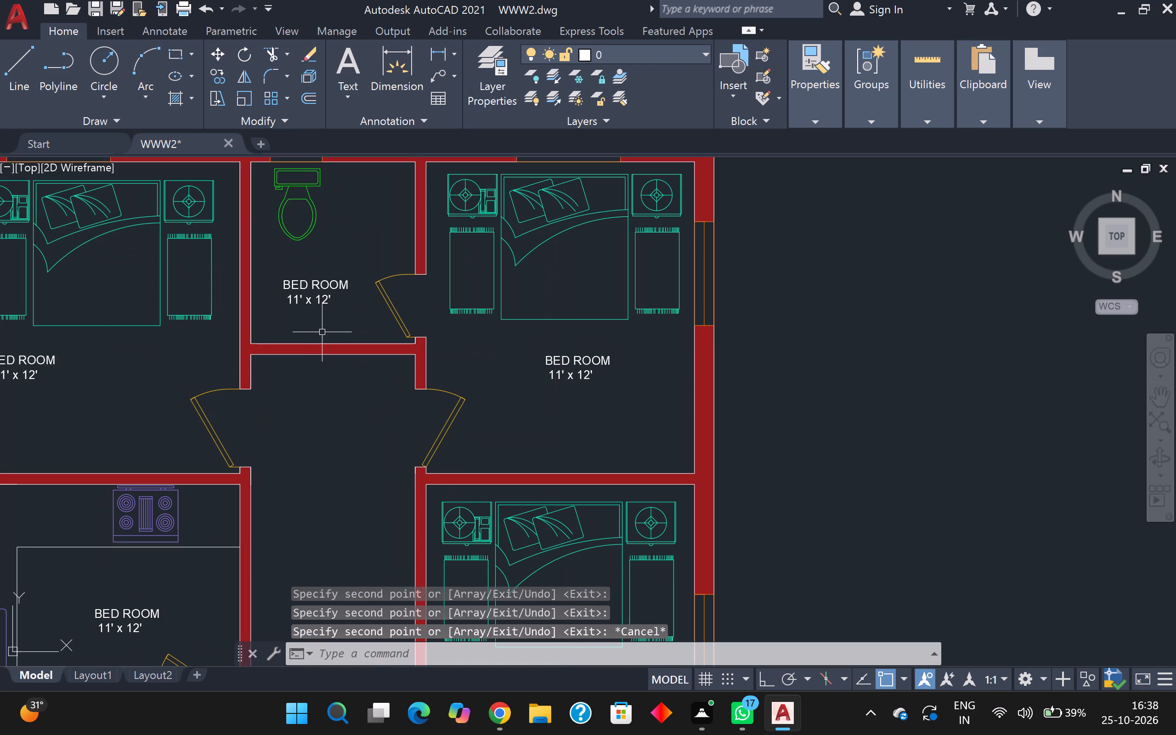
pyautogui.scroll(1, 310, 307)
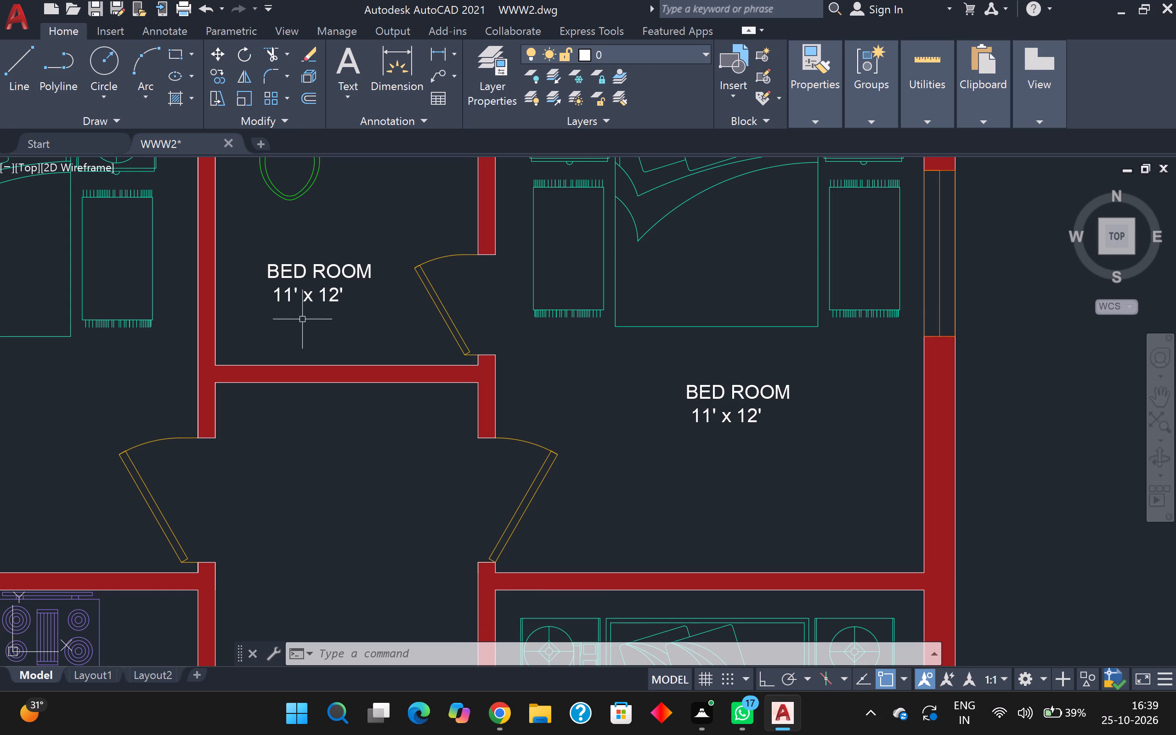
pyautogui.doubleClick(307, 268)
pyautogui.scroll(2, 308, 283)
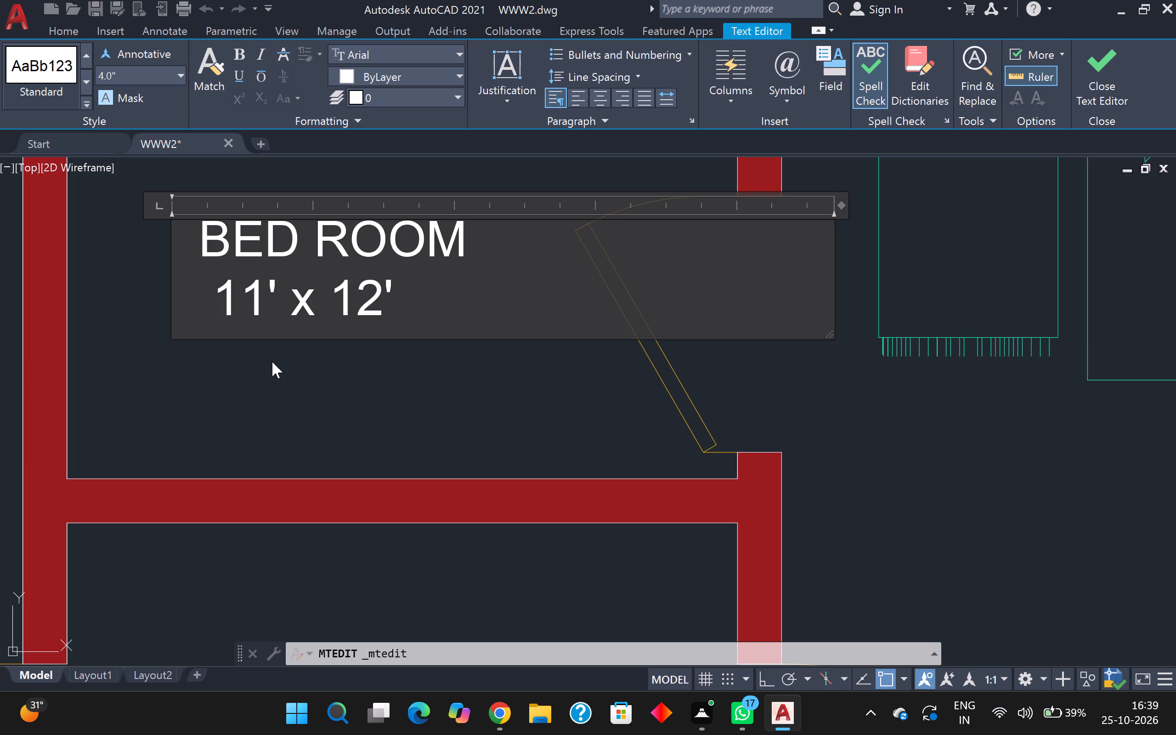
pyautogui.scroll(1, 257, 296)
pyautogui.scroll(-1, 275, 312)
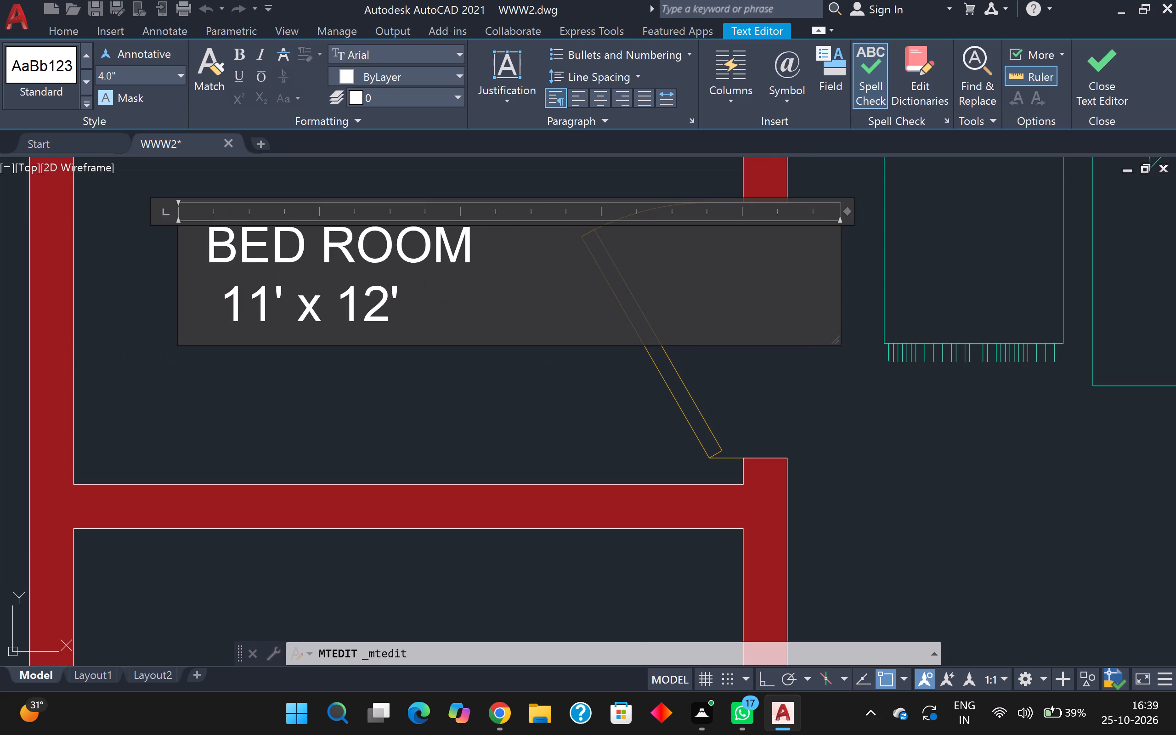
pyautogui.scroll(-2, 283, 313)
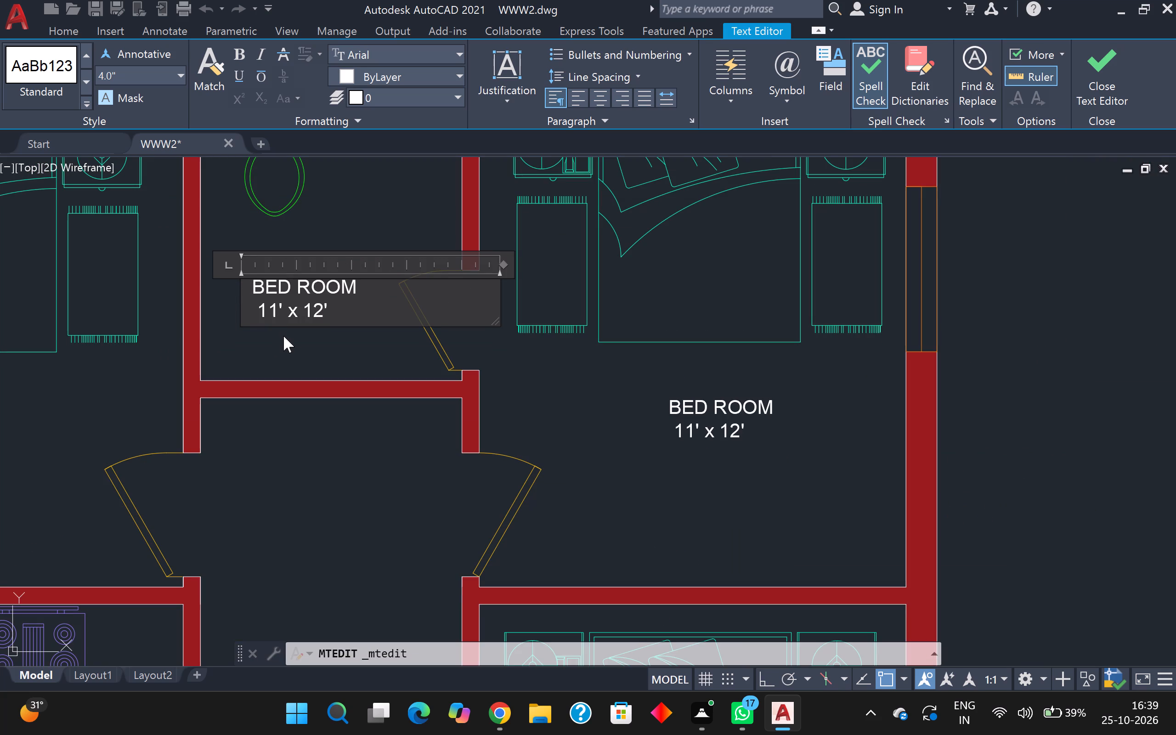
pyautogui.scroll(2, 283, 336)
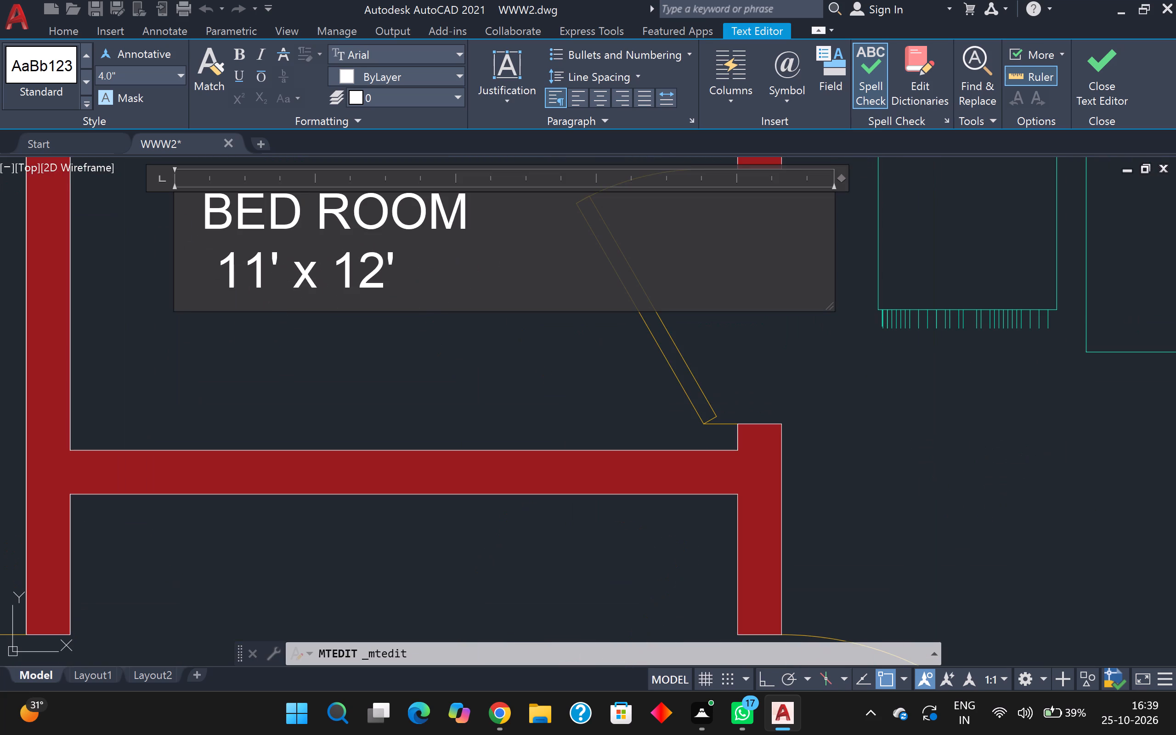
pyautogui.moveTo(469, 221); pyautogui.dragTo(354, 209)
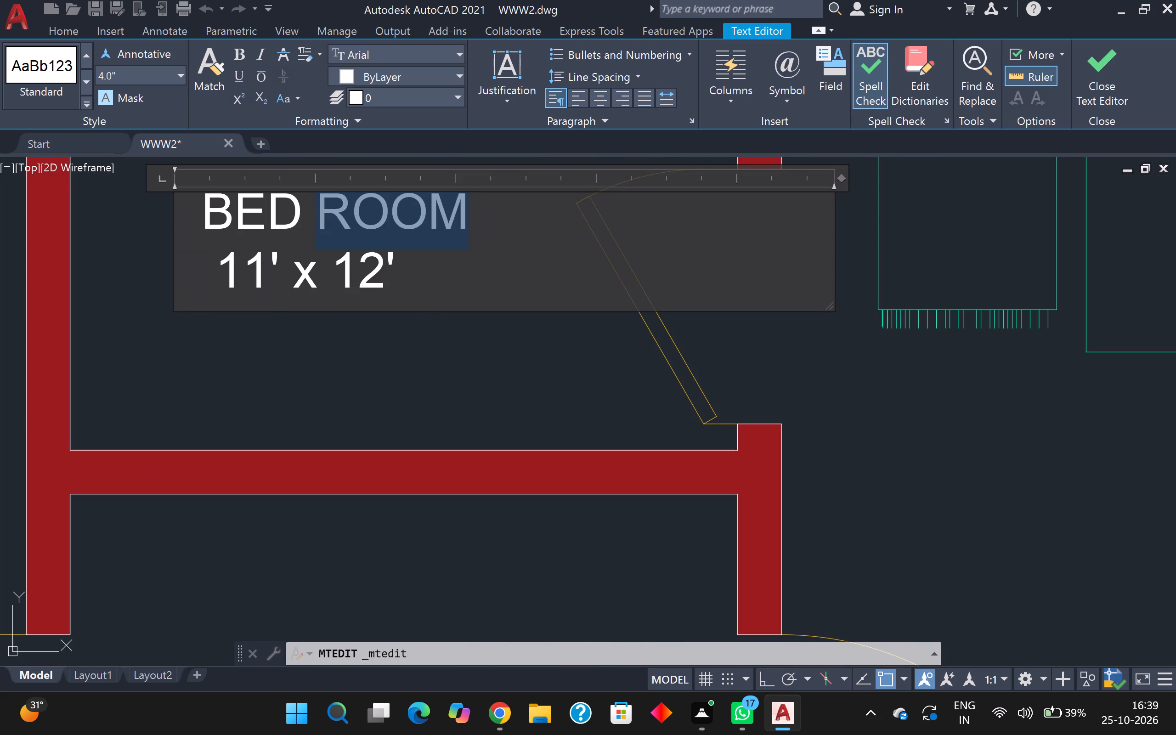
pyautogui.moveTo(354, 209); pyautogui.dragTo(206, 242)
pyautogui.press('BackSpace')
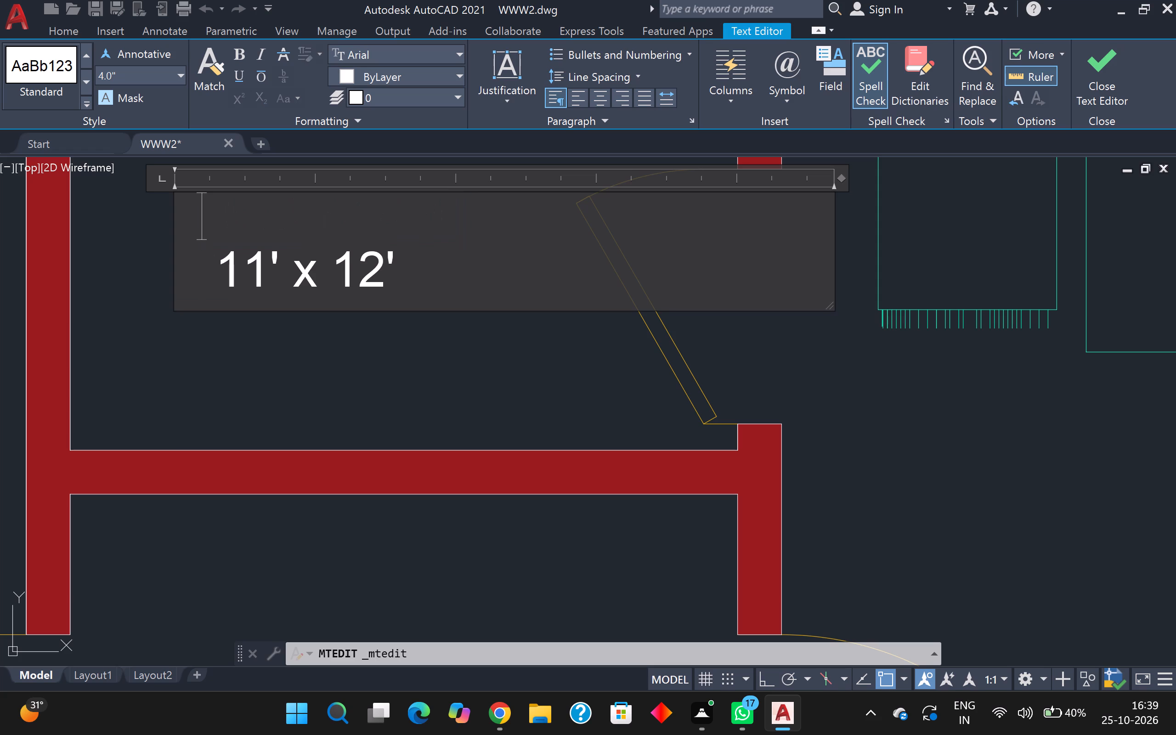
pyautogui.write('TO')
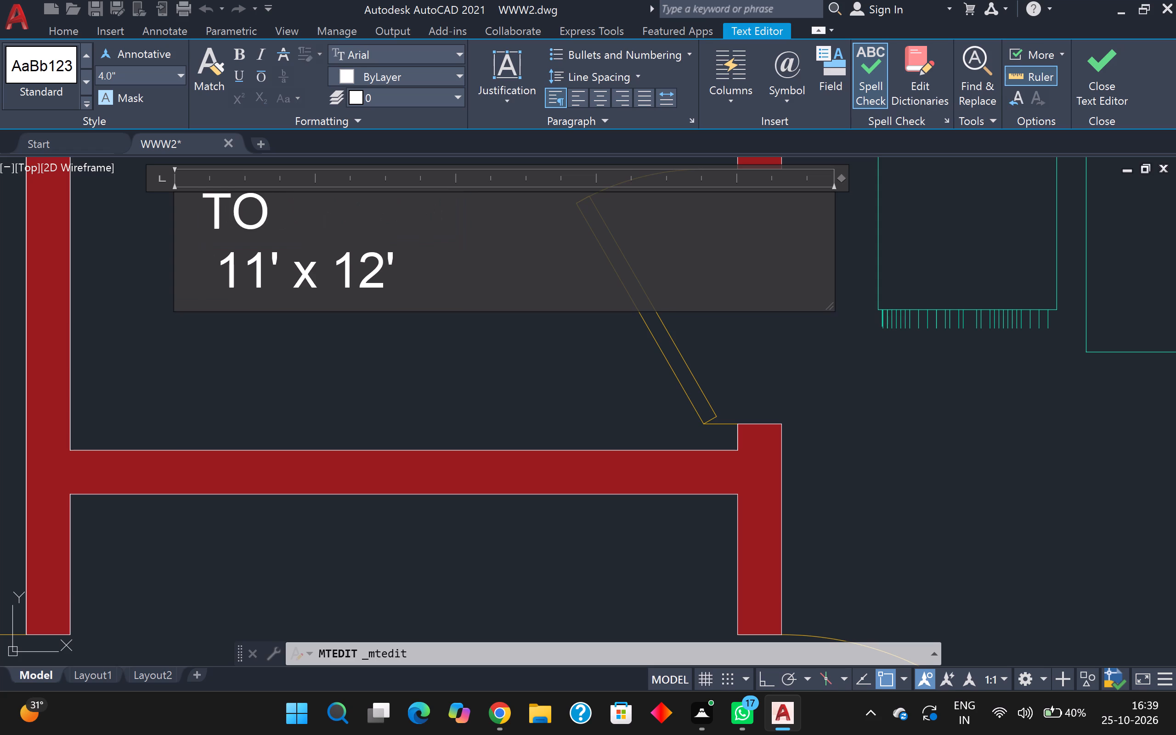
pyautogui.press('i')
pyautogui.write('LET')
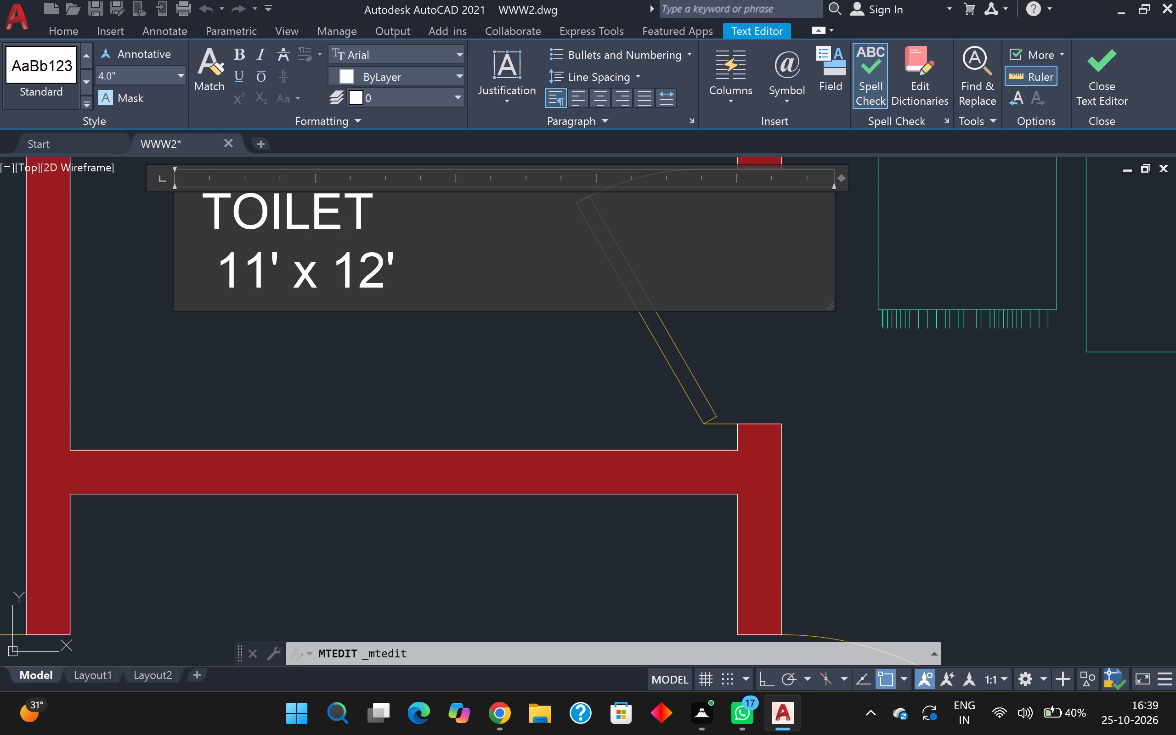
# Set the size line of the top toilet's label to 7' x 6'4" and finish the edit.
pyautogui.moveTo(275, 277); pyautogui.dragTo(265, 277)
pyautogui.click(261, 277)
pyautogui.press('BackSpace')
pyautogui.press('BackSpace')
pyautogui.press('space')
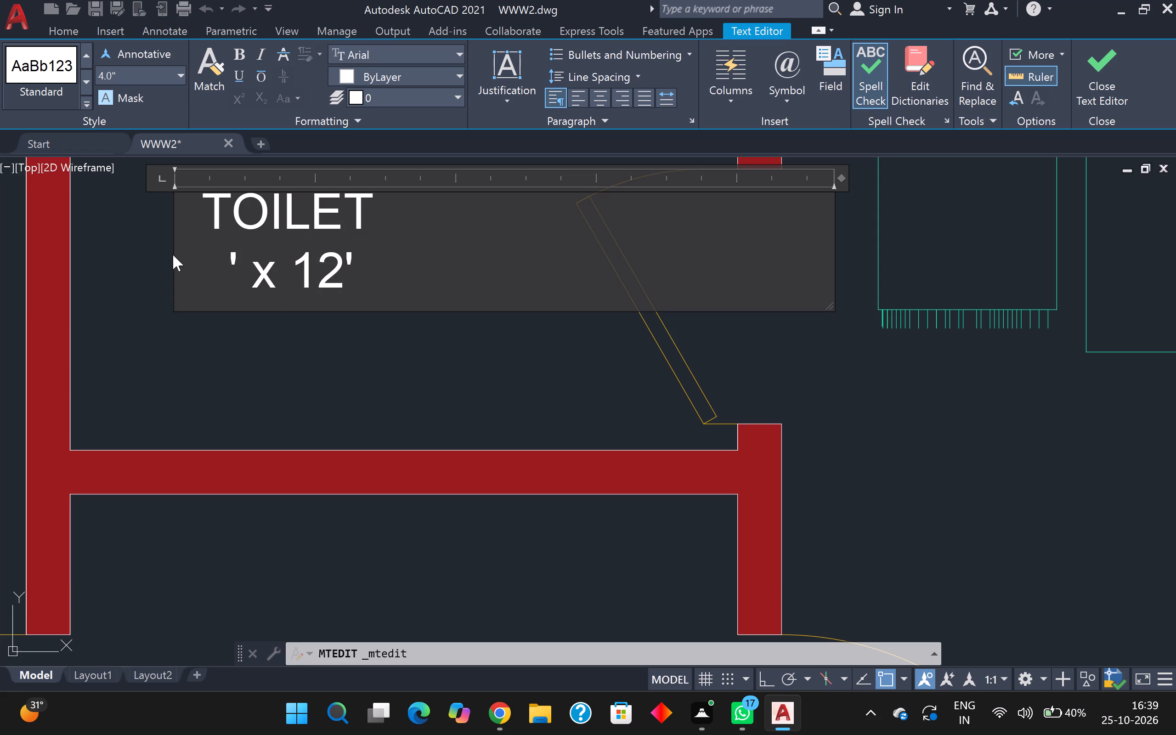
pyautogui.press('7')
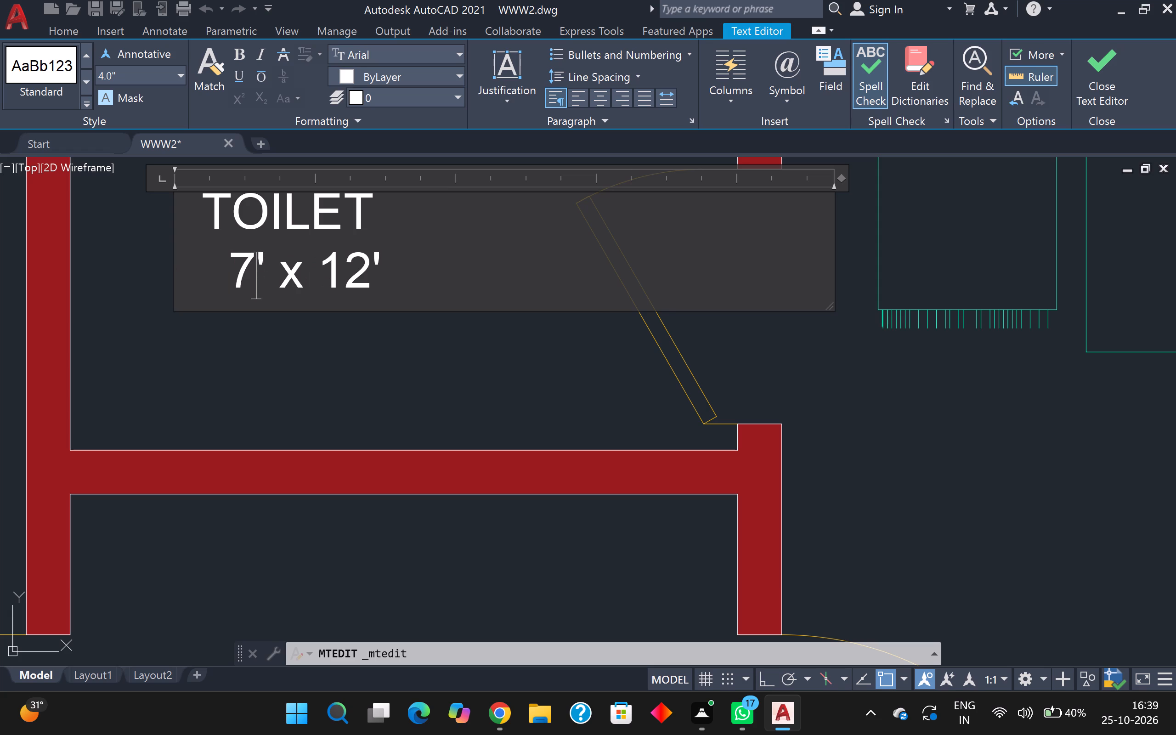
pyautogui.scroll(1, 315, 302)
pyautogui.click(399, 271)
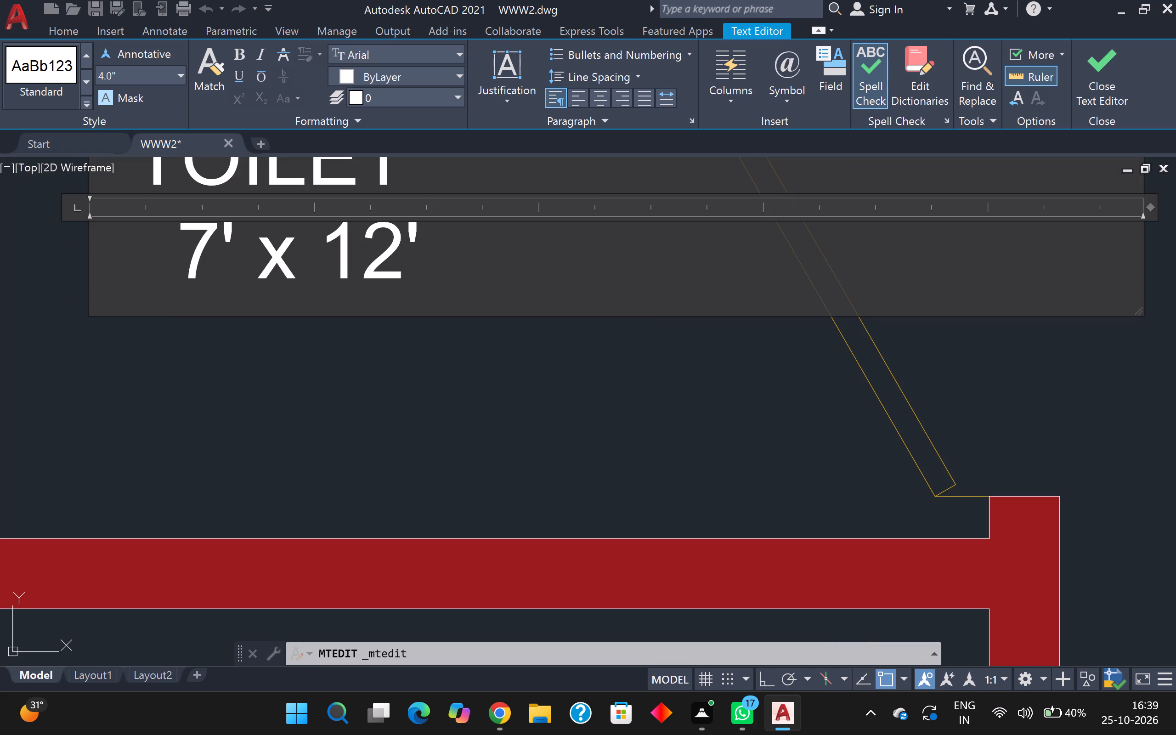
pyautogui.press('BackSpace')
pyautogui.press('BackSpace')
pyautogui.press('space')
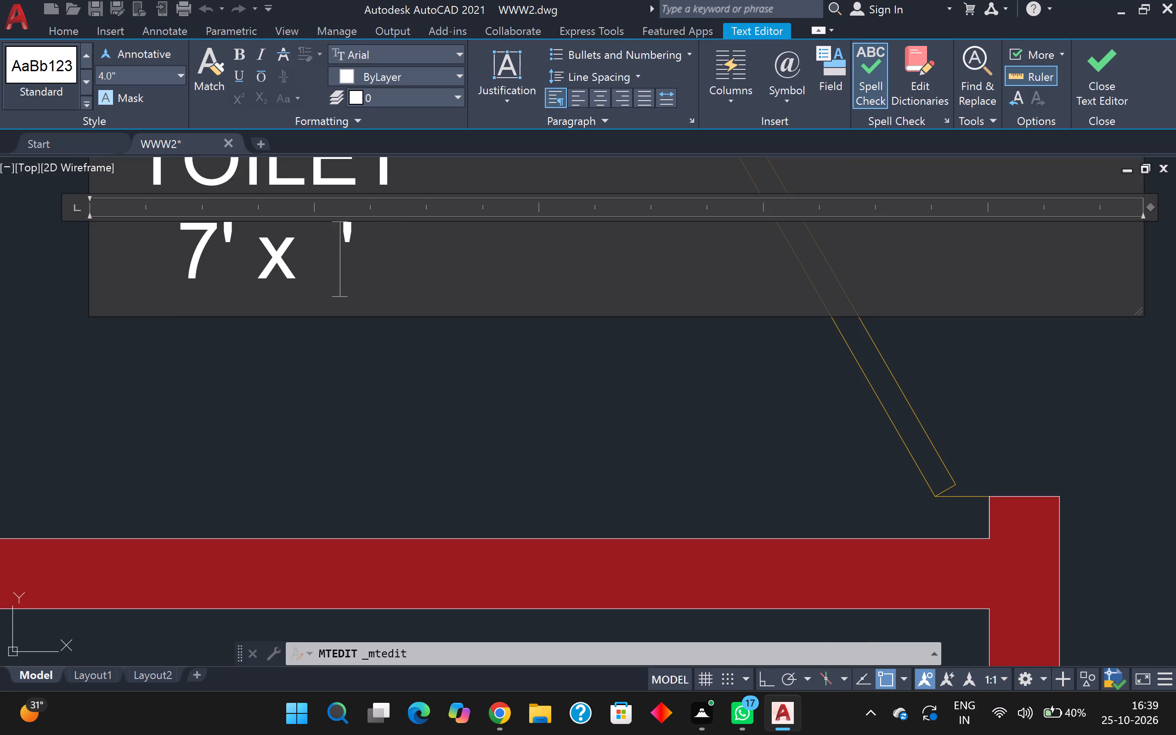
pyautogui.write("6'")
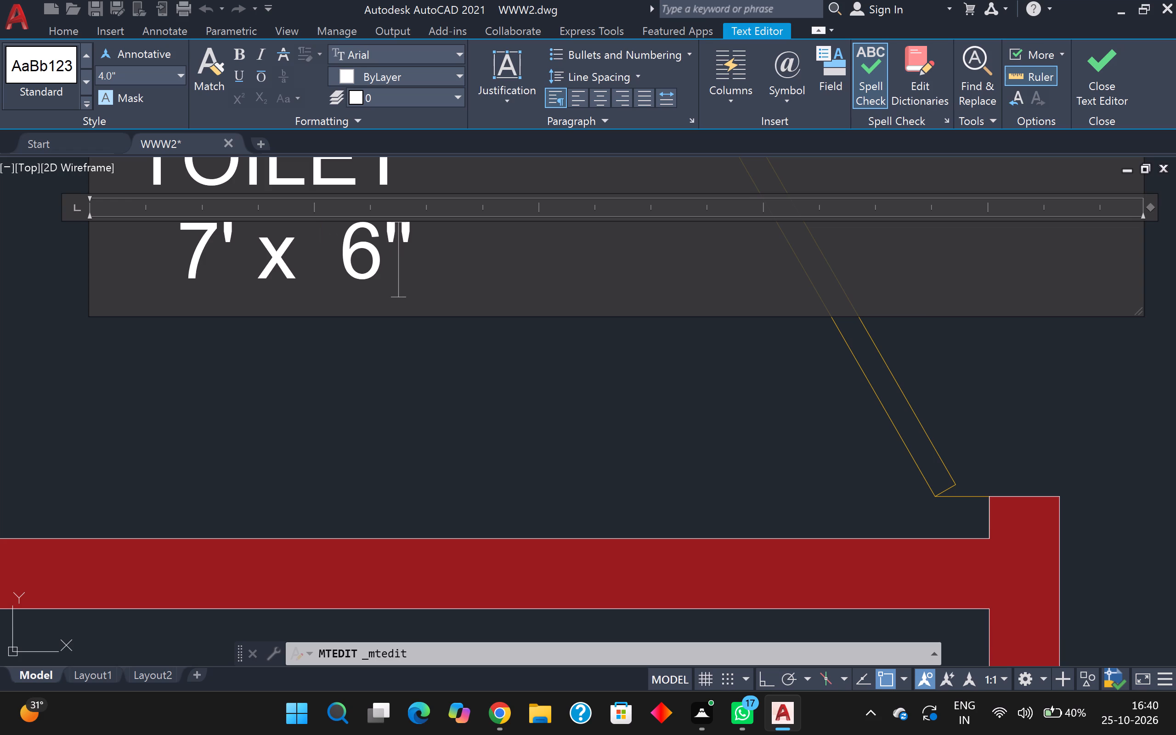
pyautogui.press('4')
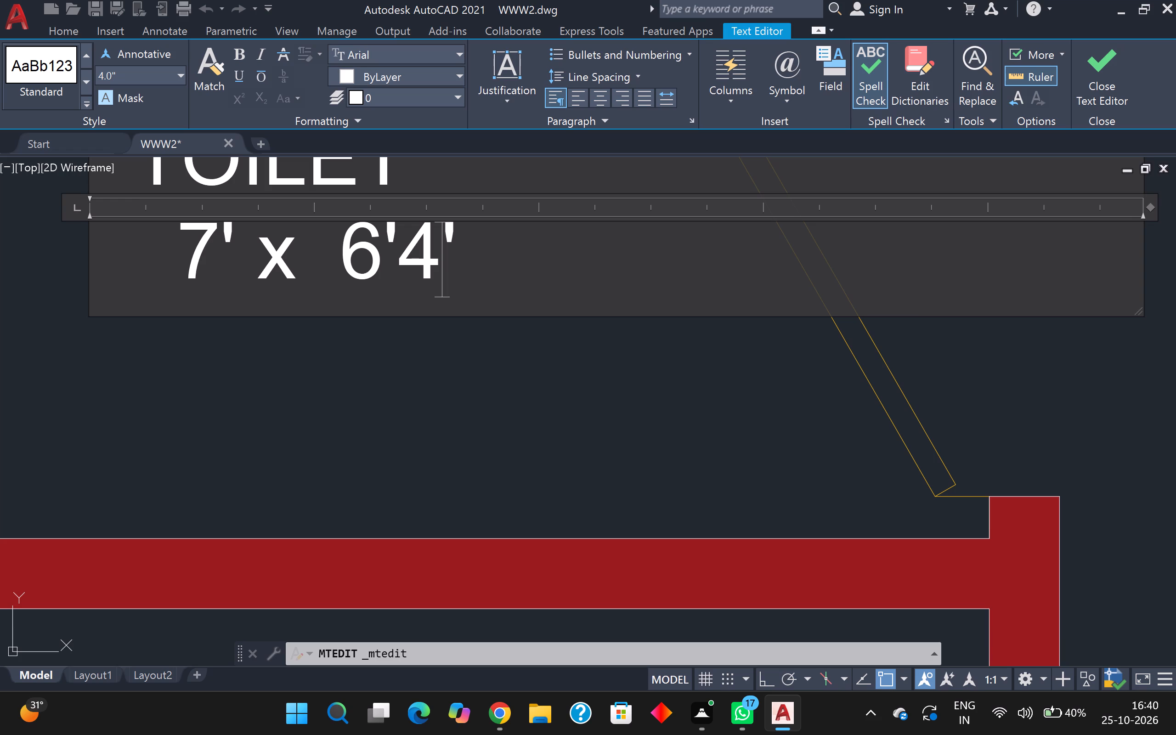
pyautogui.press("'")
pyautogui.scroll(-3, 424, 296)
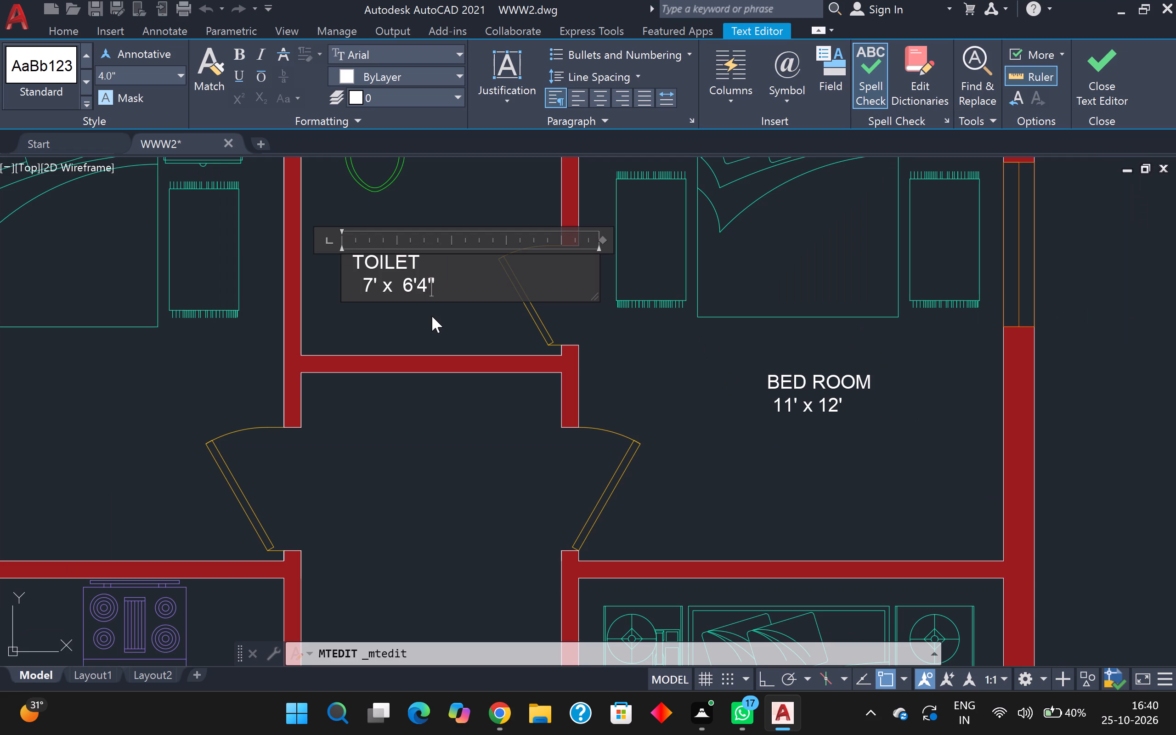
pyautogui.click(432, 316)
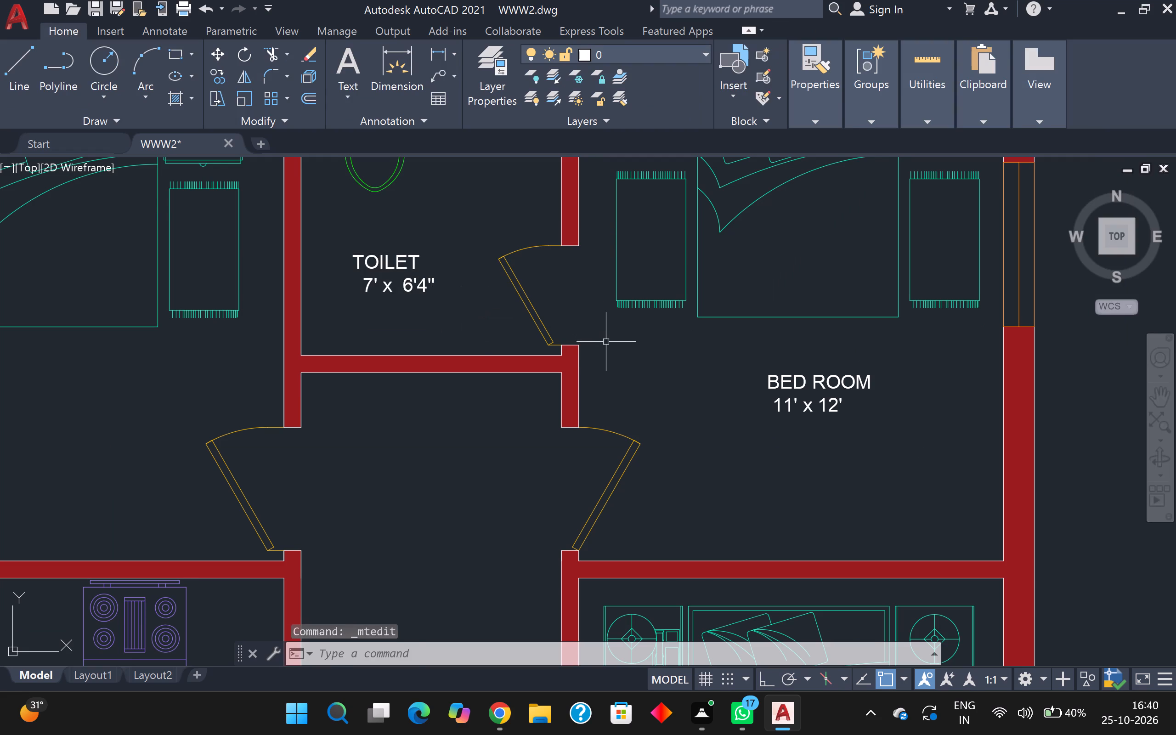
# Reopen the top toilet's label and set the first dimension of its size line to 6'4".
pyautogui.scroll(-1, 607, 342)
pyautogui.moveTo(619, 345); pyautogui.dragTo(401, 357, button='middle')
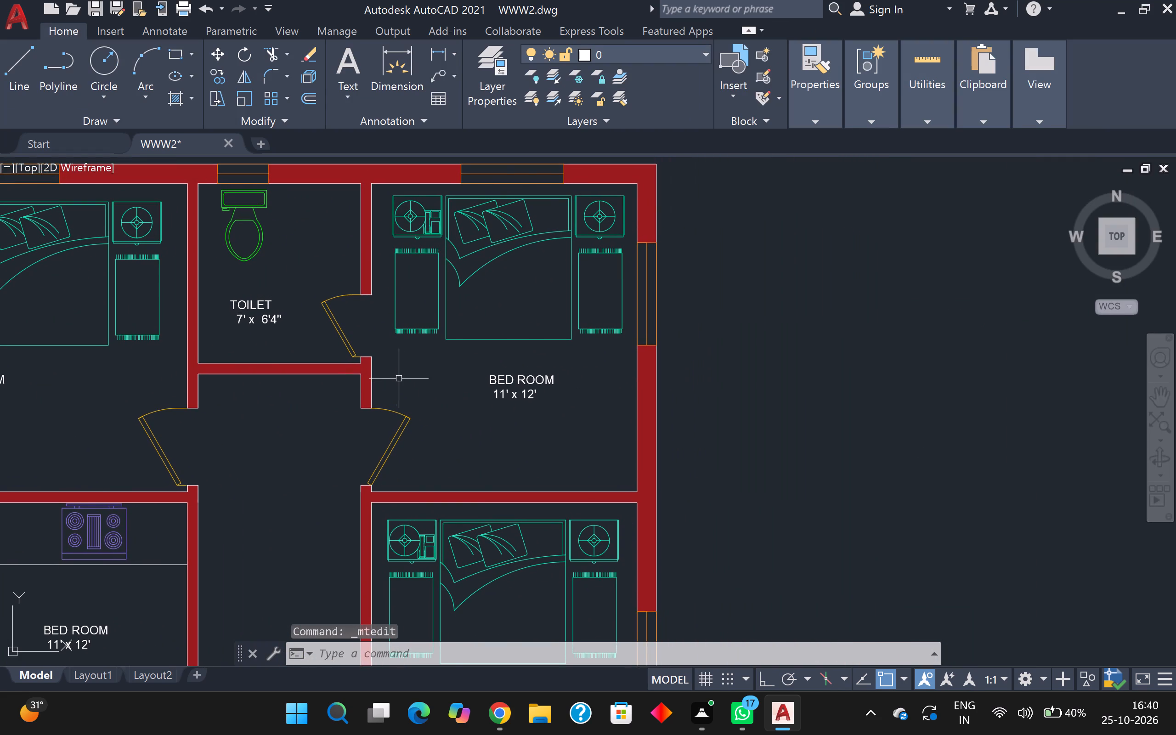
pyautogui.scroll(1, 403, 383)
pyautogui.scroll(-1, 403, 383)
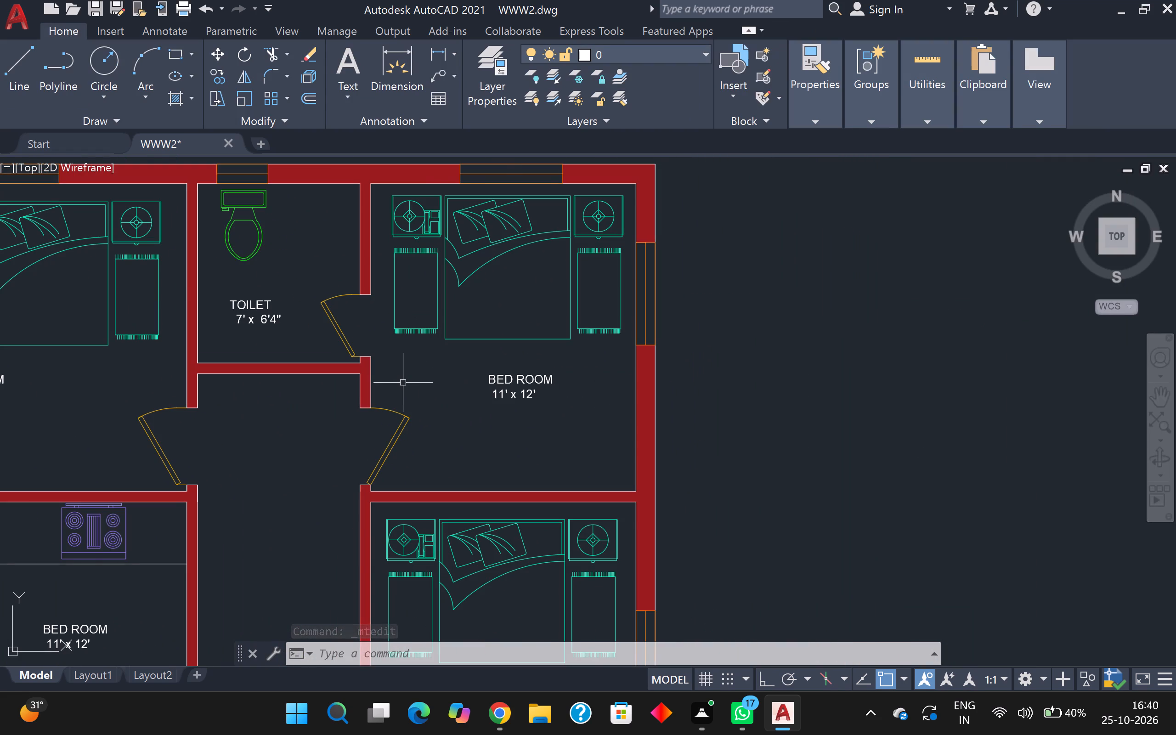
pyautogui.scroll(1, 340, 361)
pyautogui.scroll(1, 208, 336)
pyautogui.scroll(-3, 196, 320)
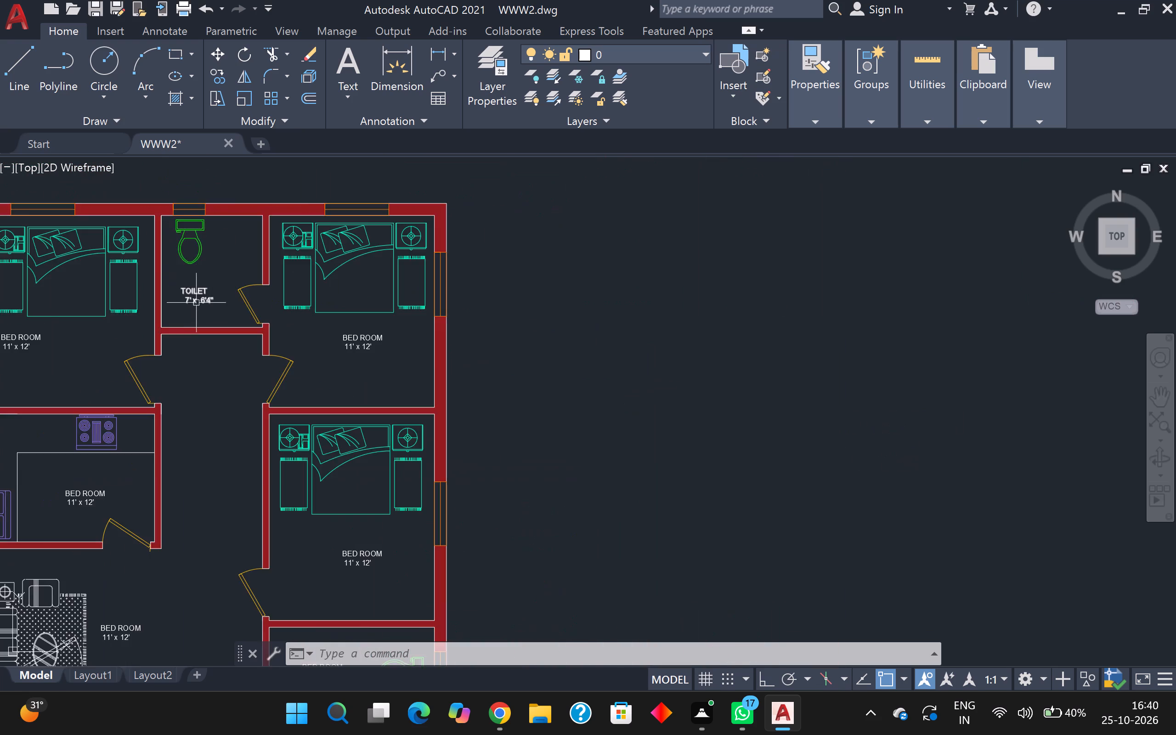
pyautogui.scroll(3, 196, 301)
pyautogui.click(157, 288)
pyautogui.scroll(1, 157, 288)
pyautogui.doubleClick(162, 294)
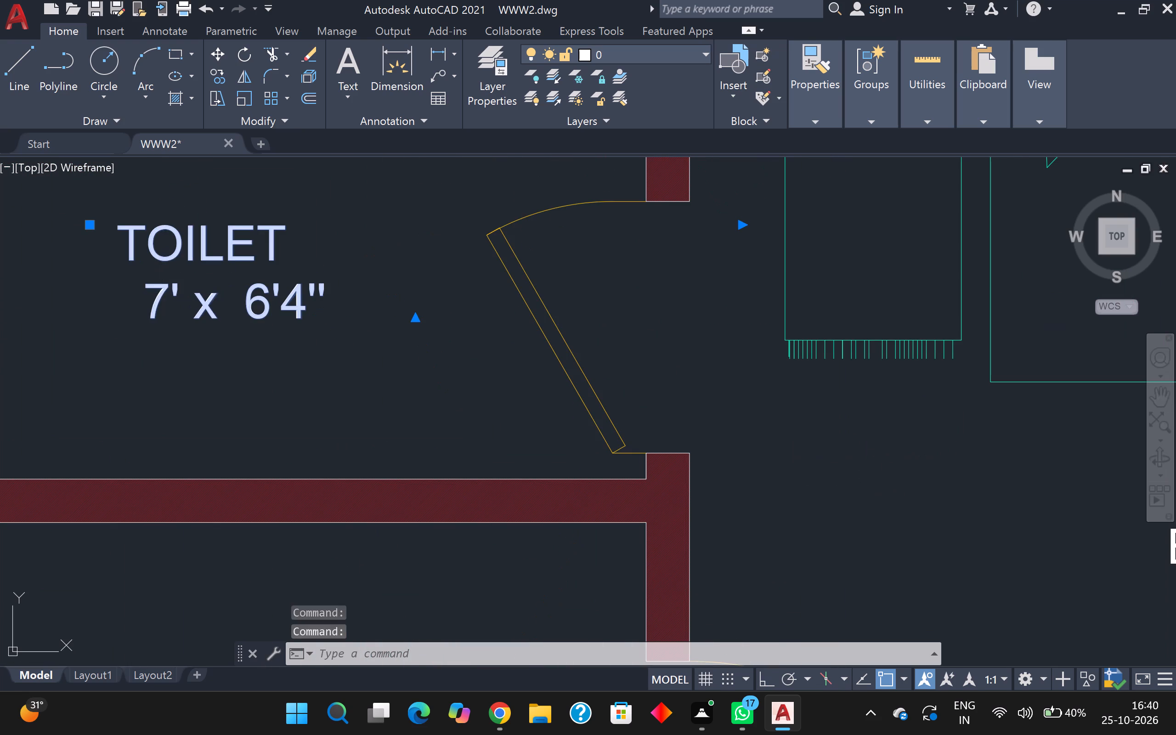
pyautogui.scroll(1, 155, 300)
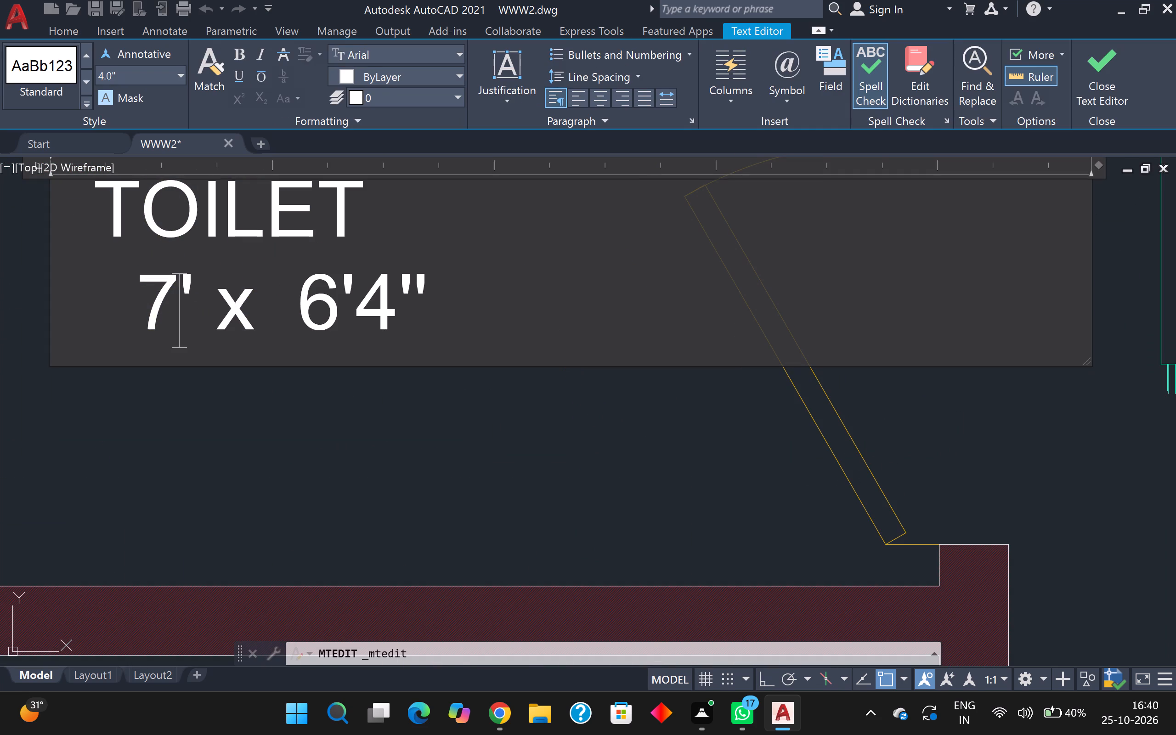
pyautogui.press('BackSpace')
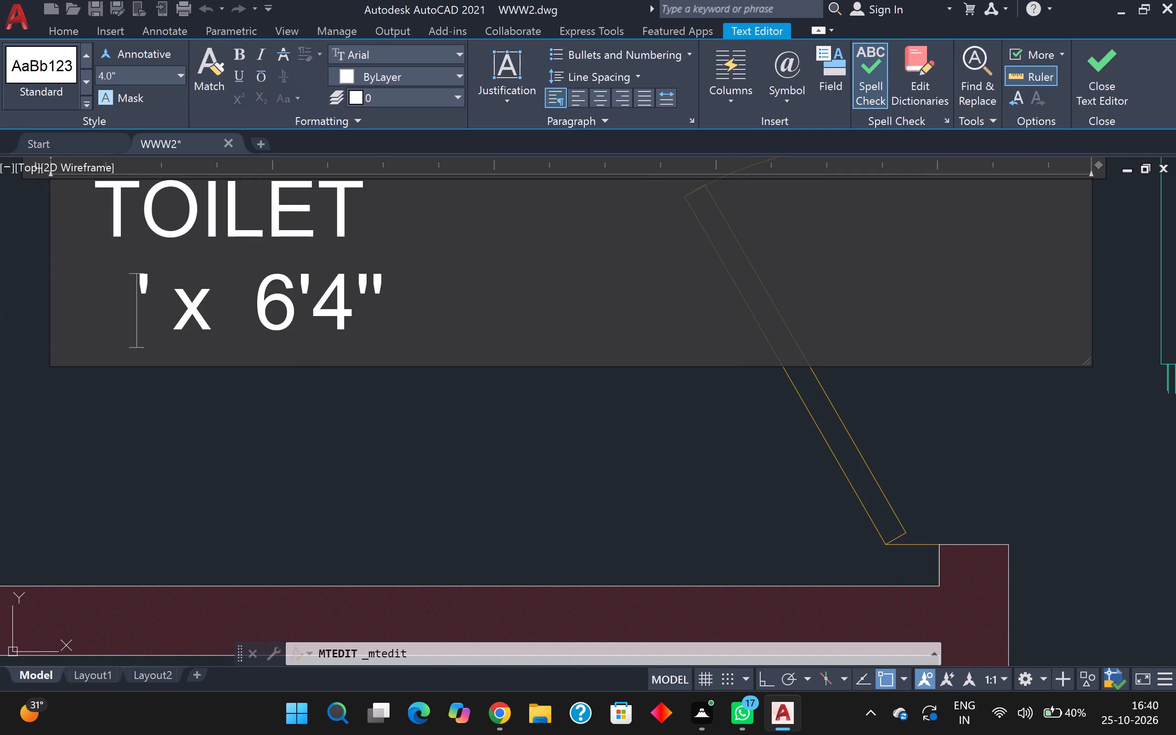
pyautogui.press('6')
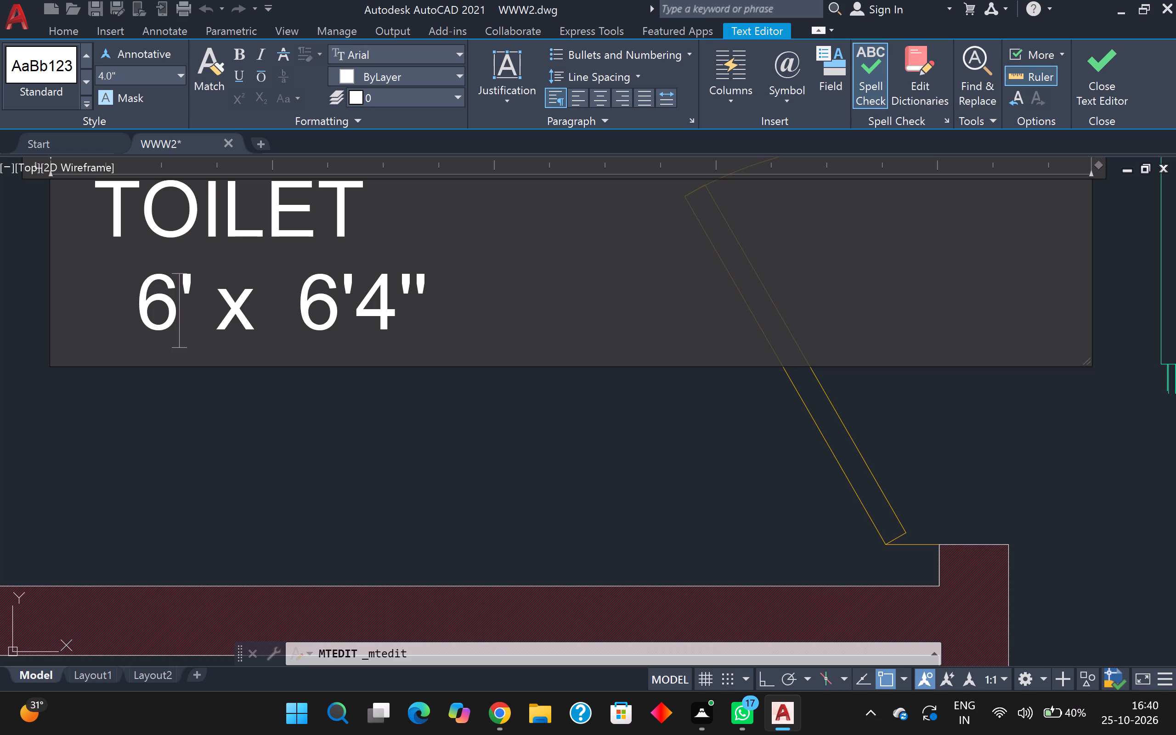
pyautogui.click(195, 302)
pyautogui.press('4')
pyautogui.hotkey('shift', '"')
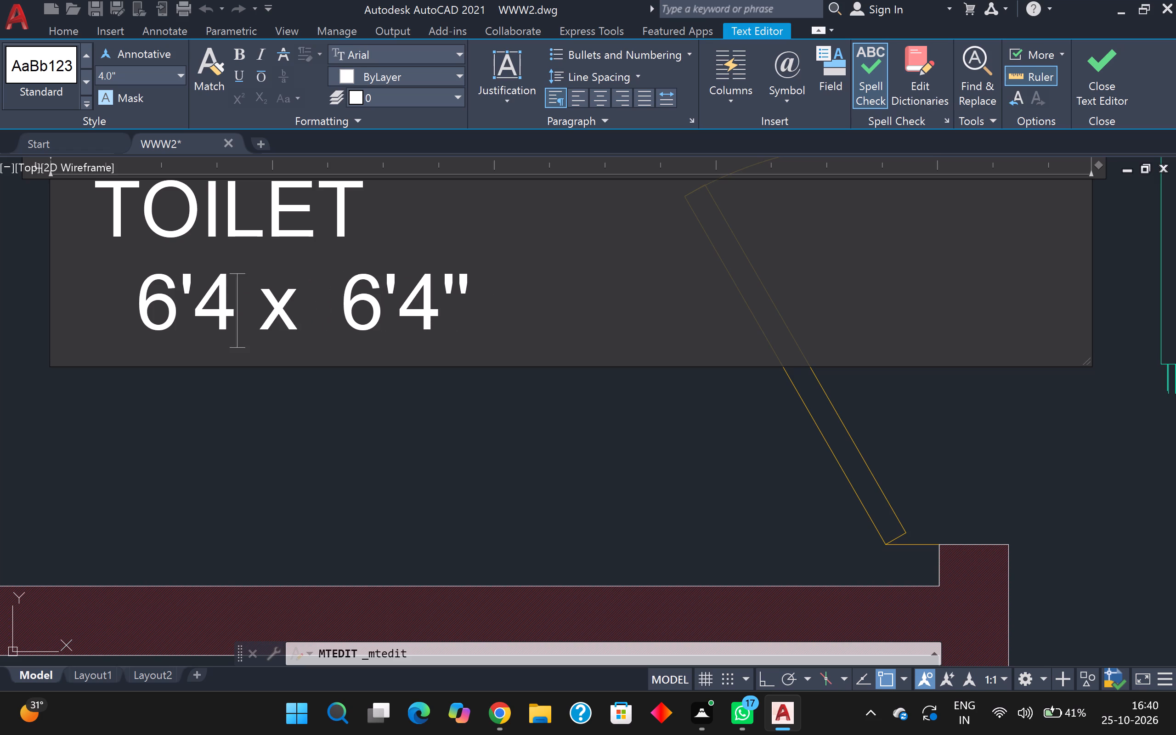
# Set the second dimension of the top toilet's size line to 7'.
pyautogui.click(520, 296)
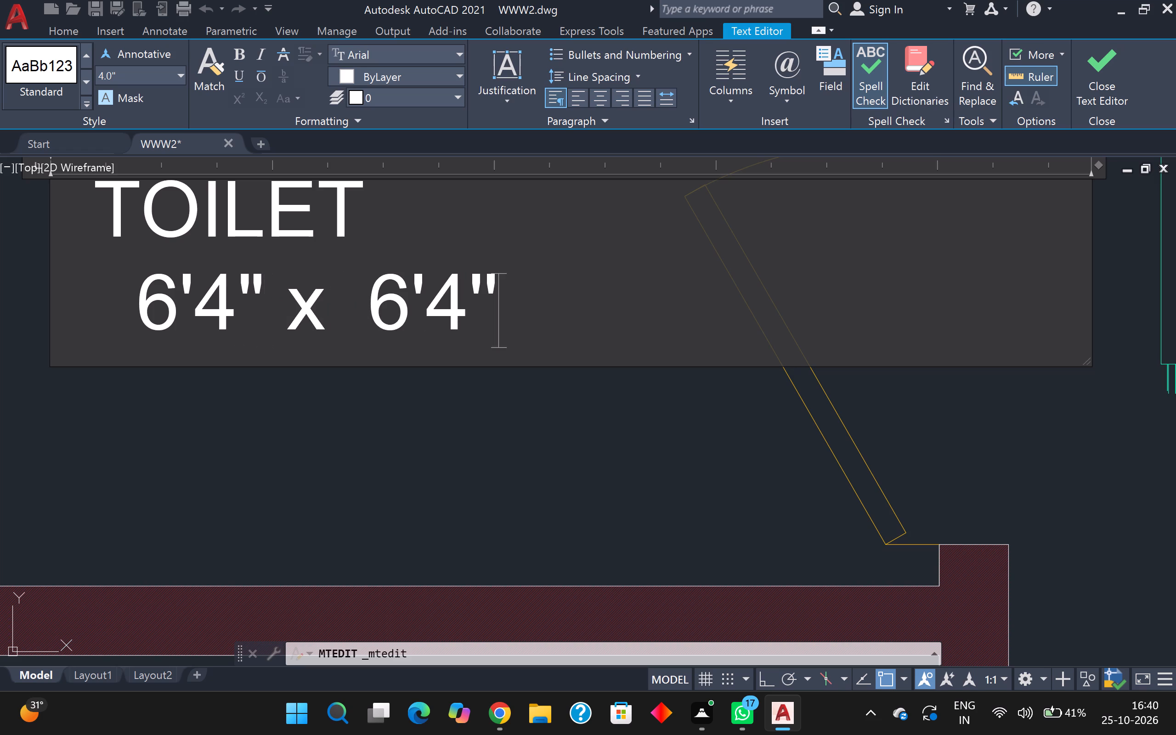
pyautogui.press('BackSpace')
pyautogui.press('BackSpace')
pyautogui.press('BackSpace')
pyautogui.press('BackSpace')
pyautogui.press('BackSpace')
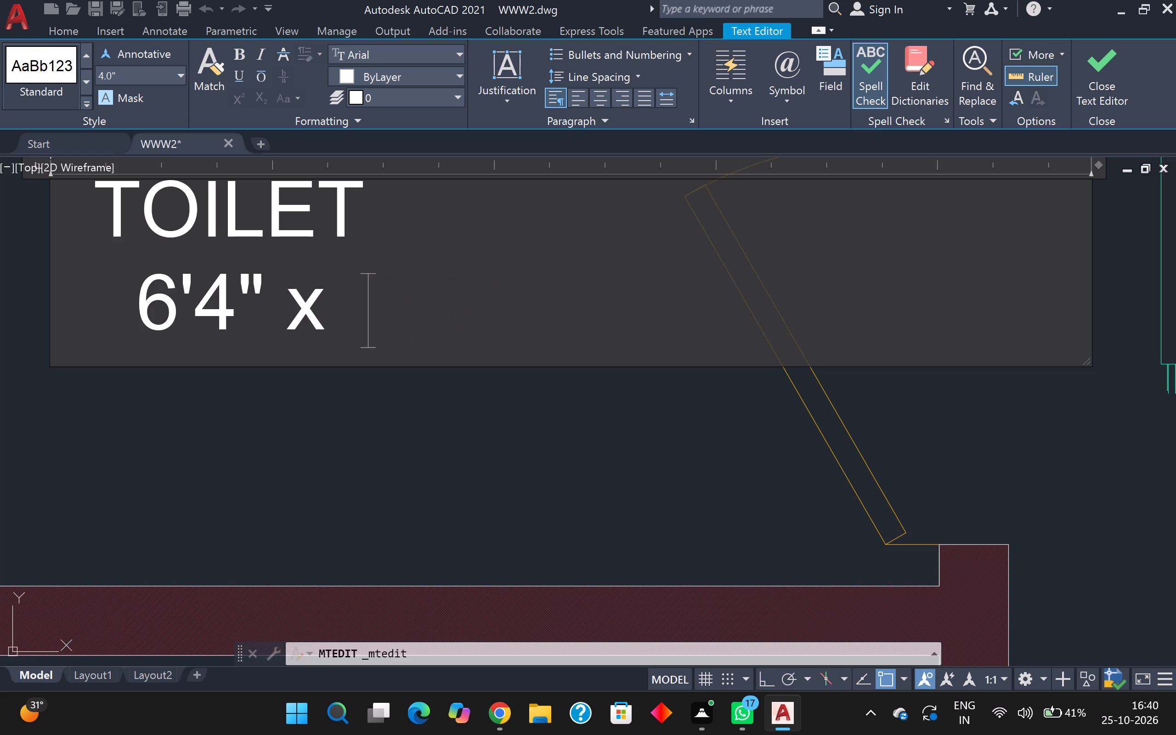
pyautogui.press('space')
pyautogui.press('7')
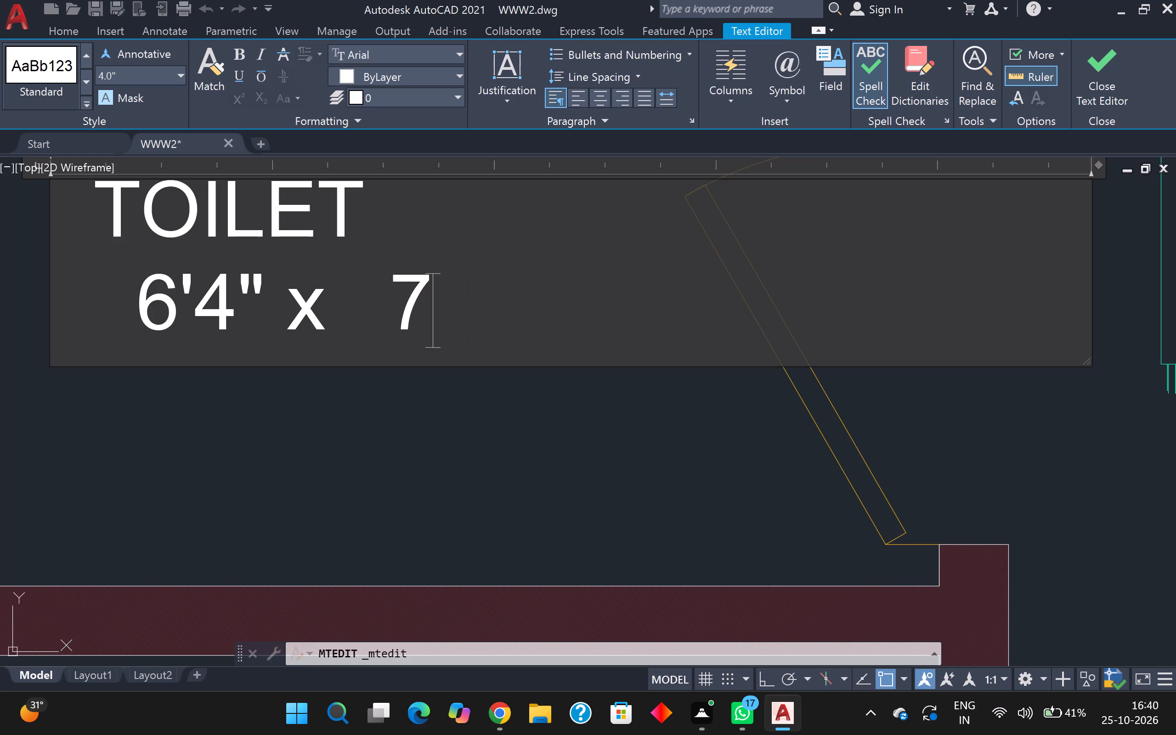
pyautogui.press("'")
# Tidy the top toilet's size line to read 6'4"X 7', removing extra spaces and using a capital X, and finish the edit.
pyautogui.scroll(-1, 443, 326)
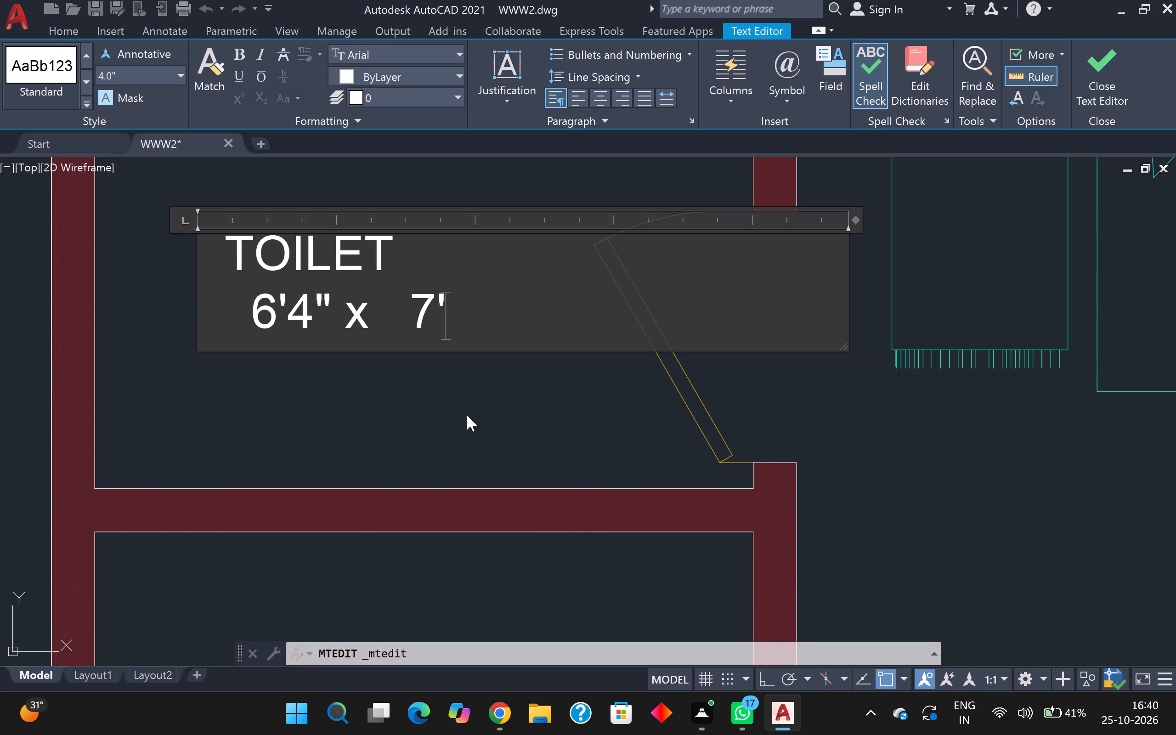
pyautogui.click(374, 317)
pyautogui.click(384, 316)
pyautogui.press('BackSpace')
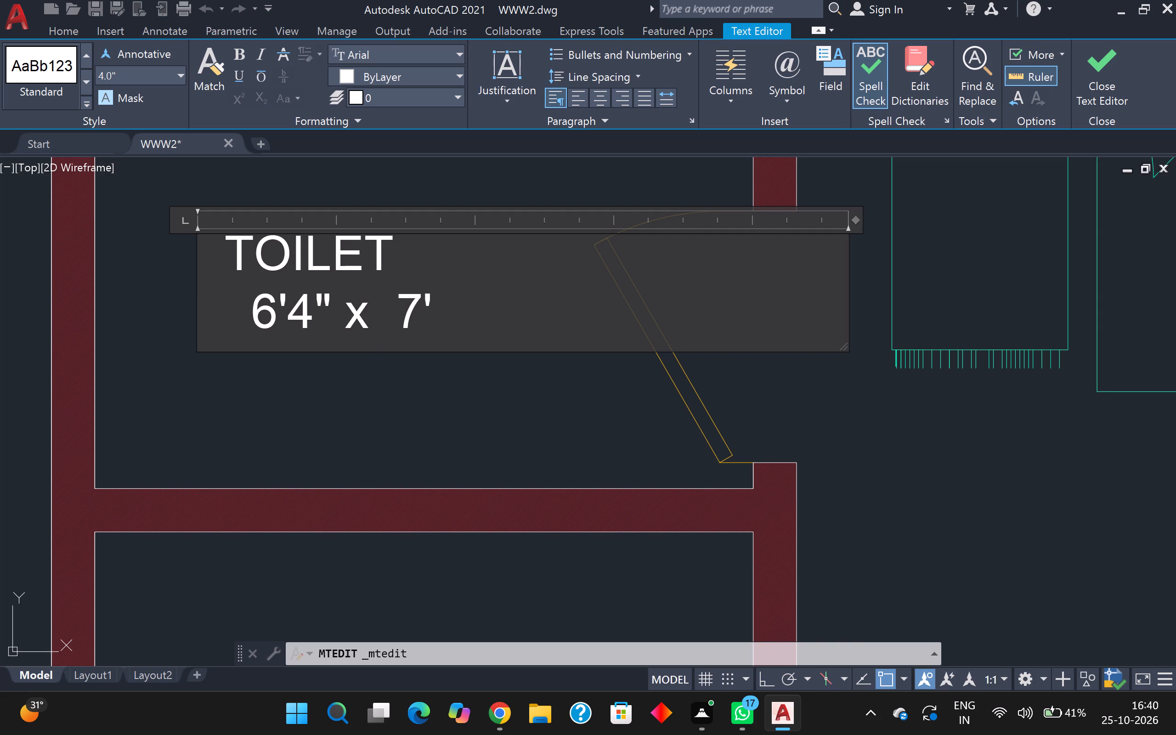
pyautogui.press('BackSpace')
pyautogui.click(367, 323)
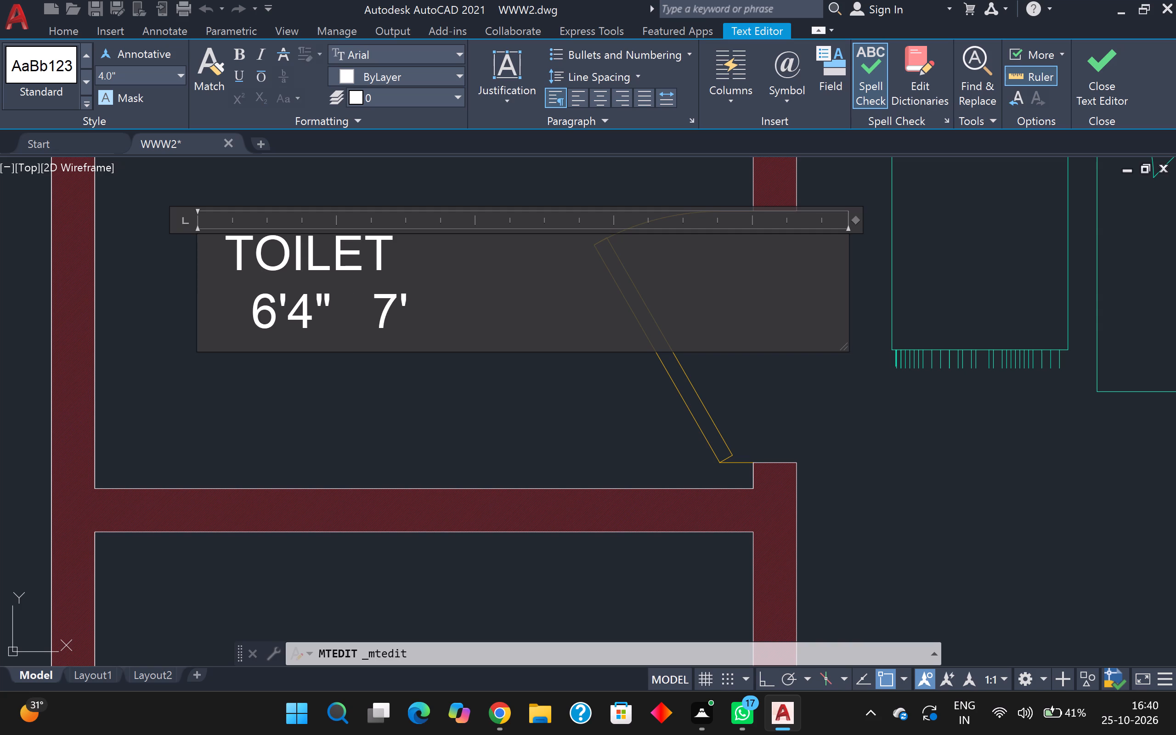
pyautogui.press('BackSpace')
pyautogui.press('BackSpace')
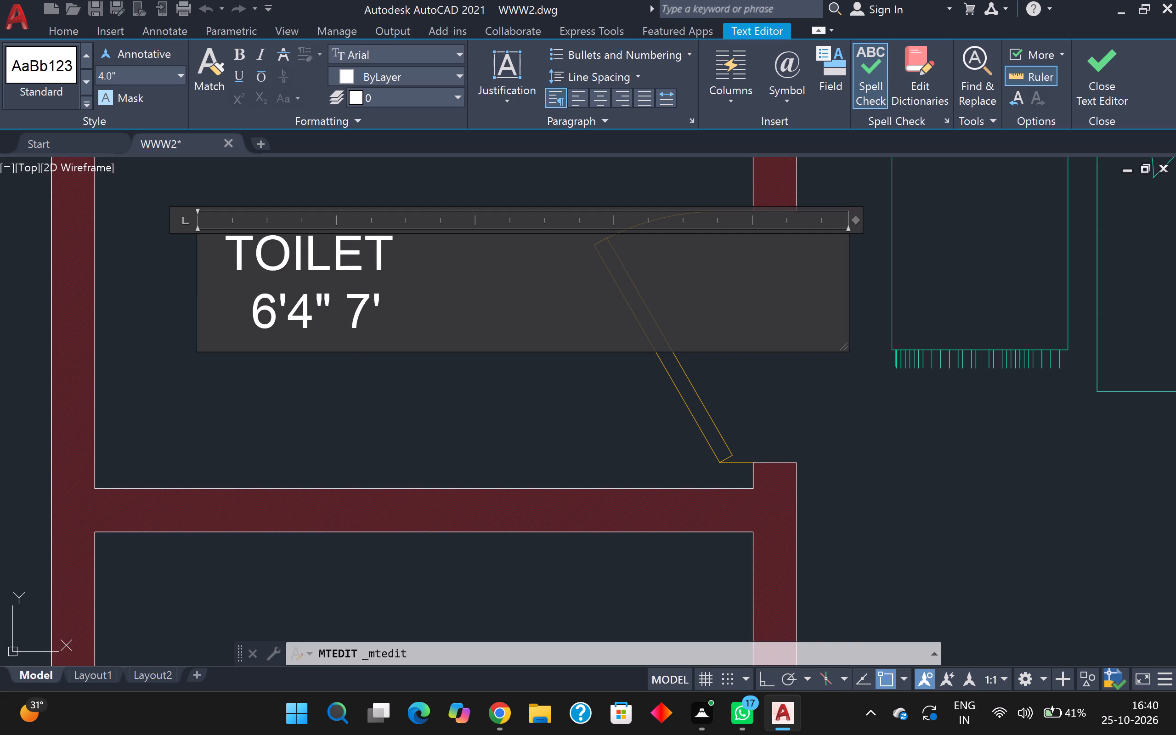
pyautogui.press('x')
pyautogui.press('space')
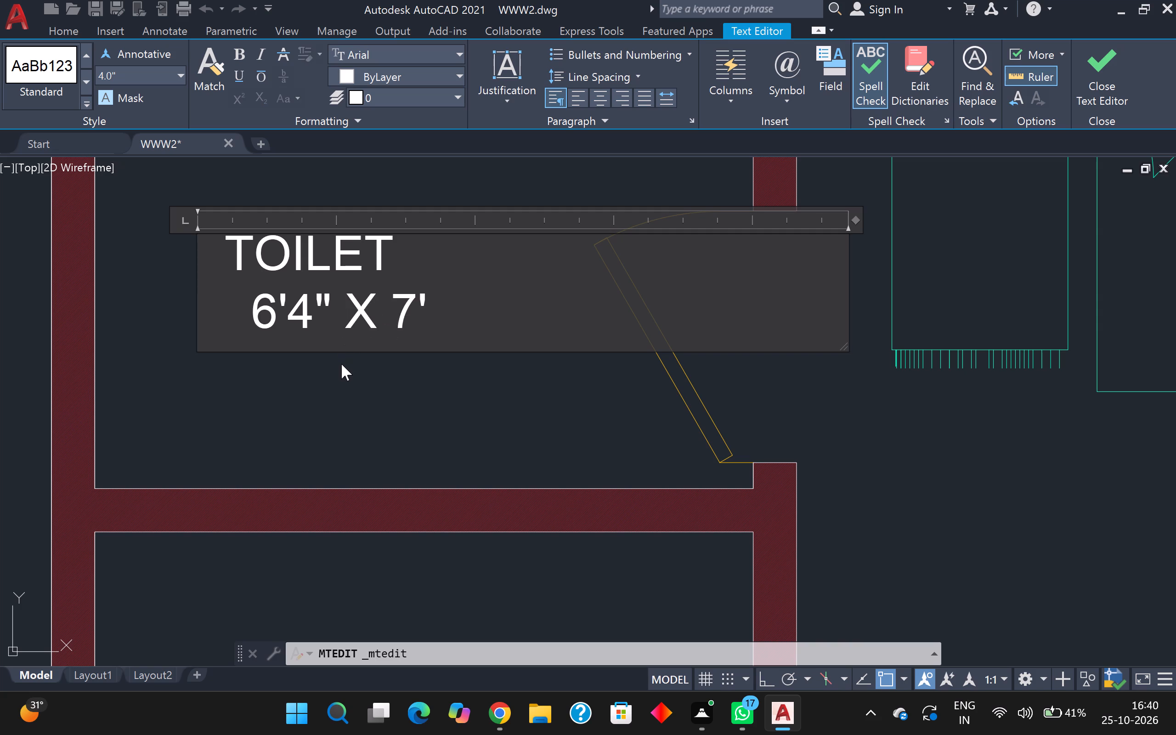
pyautogui.click(340, 315)
pyautogui.press('BackSpace')
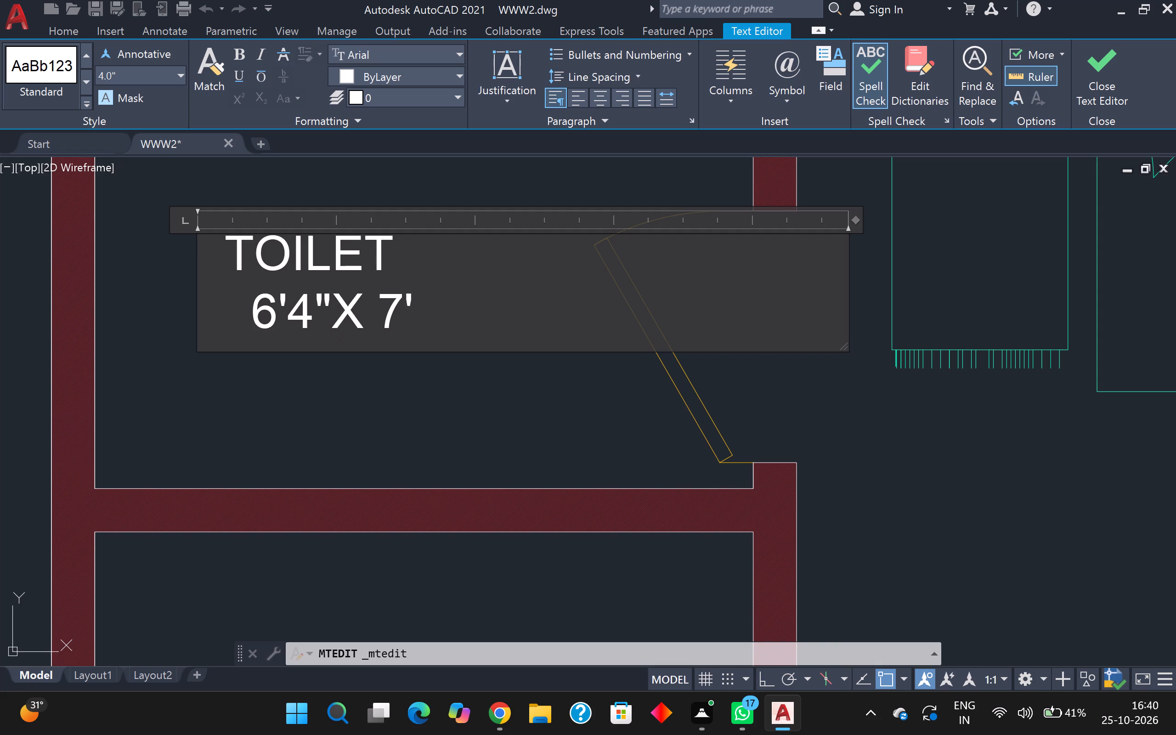
pyautogui.click(334, 367)
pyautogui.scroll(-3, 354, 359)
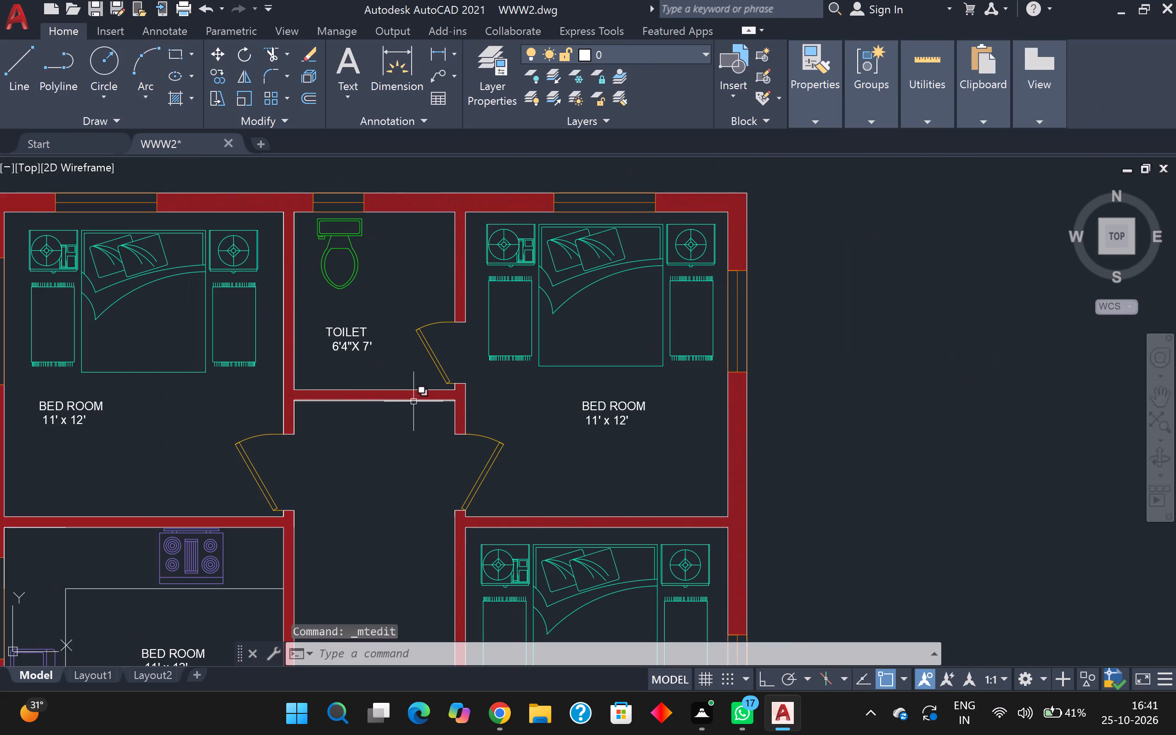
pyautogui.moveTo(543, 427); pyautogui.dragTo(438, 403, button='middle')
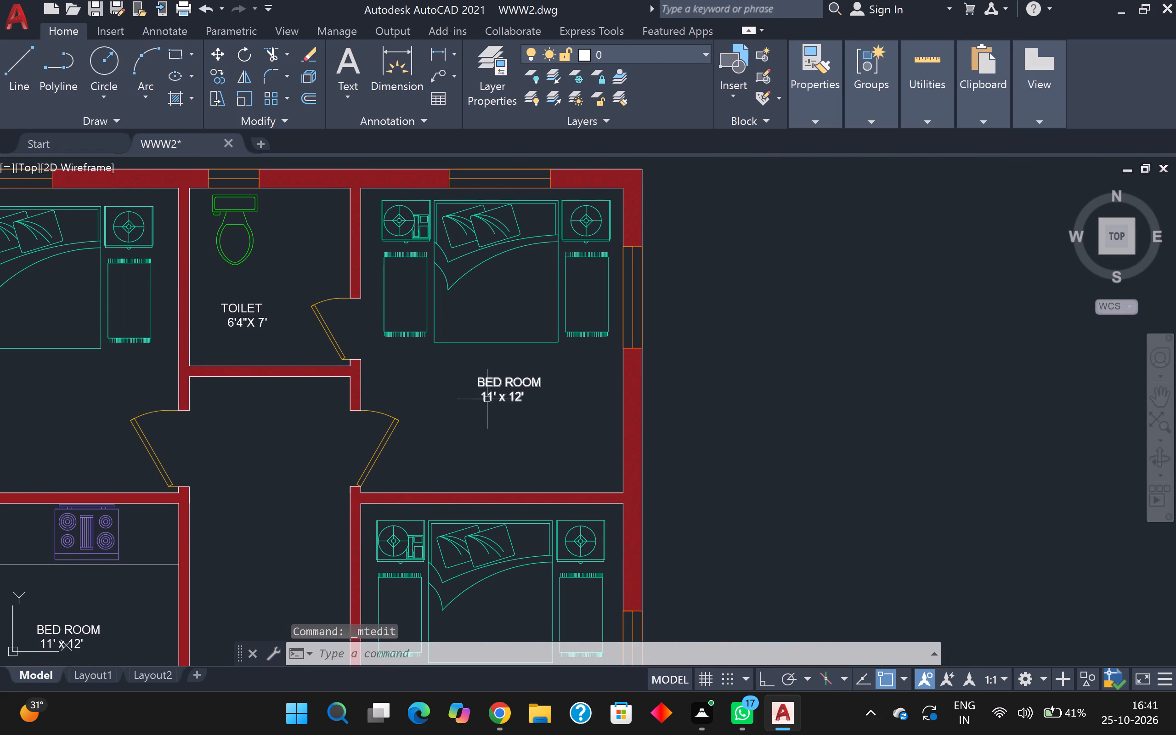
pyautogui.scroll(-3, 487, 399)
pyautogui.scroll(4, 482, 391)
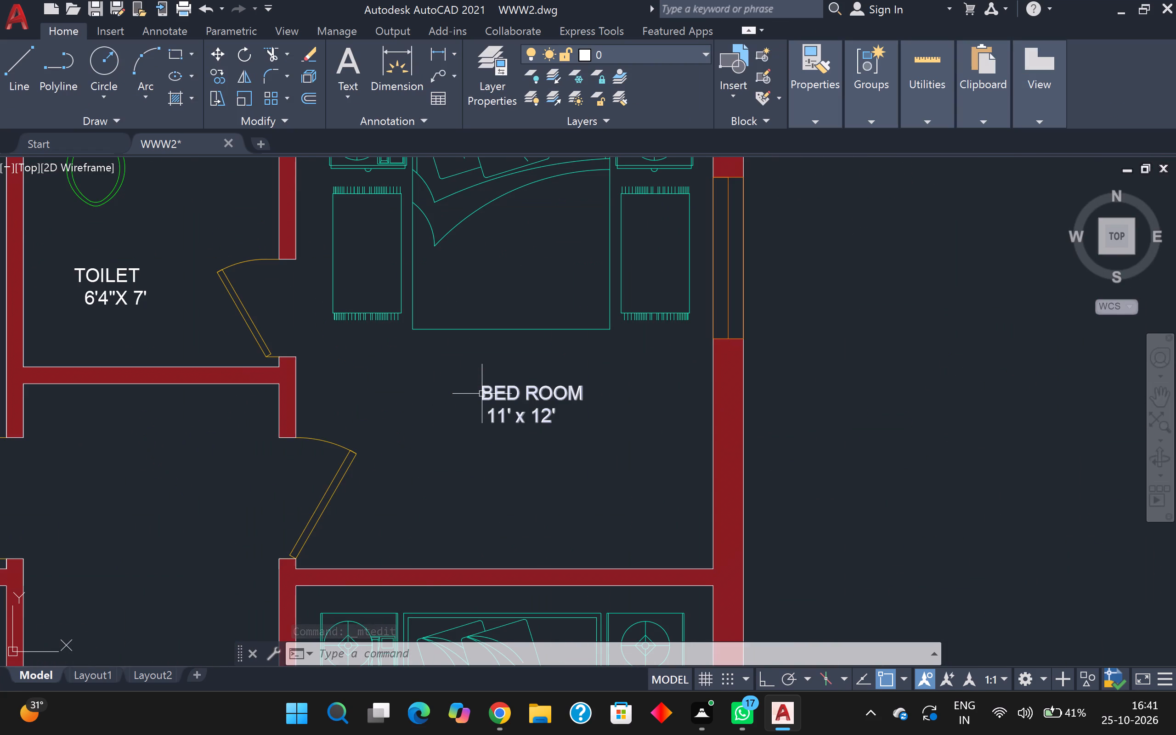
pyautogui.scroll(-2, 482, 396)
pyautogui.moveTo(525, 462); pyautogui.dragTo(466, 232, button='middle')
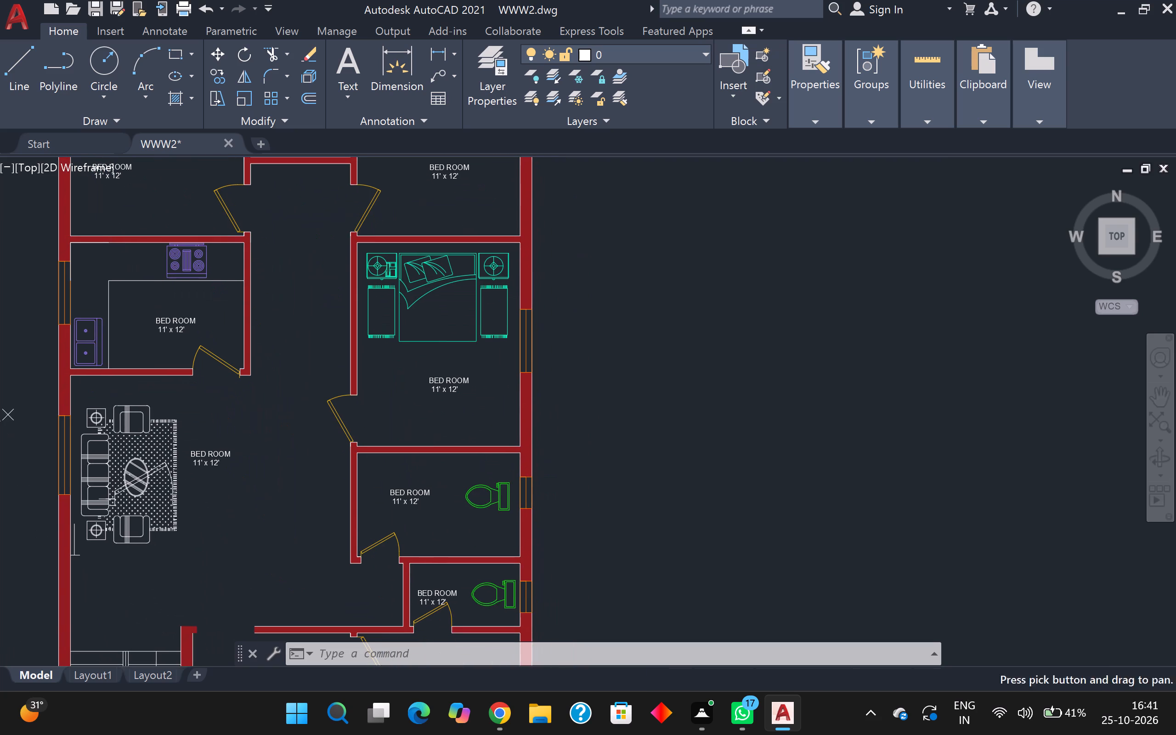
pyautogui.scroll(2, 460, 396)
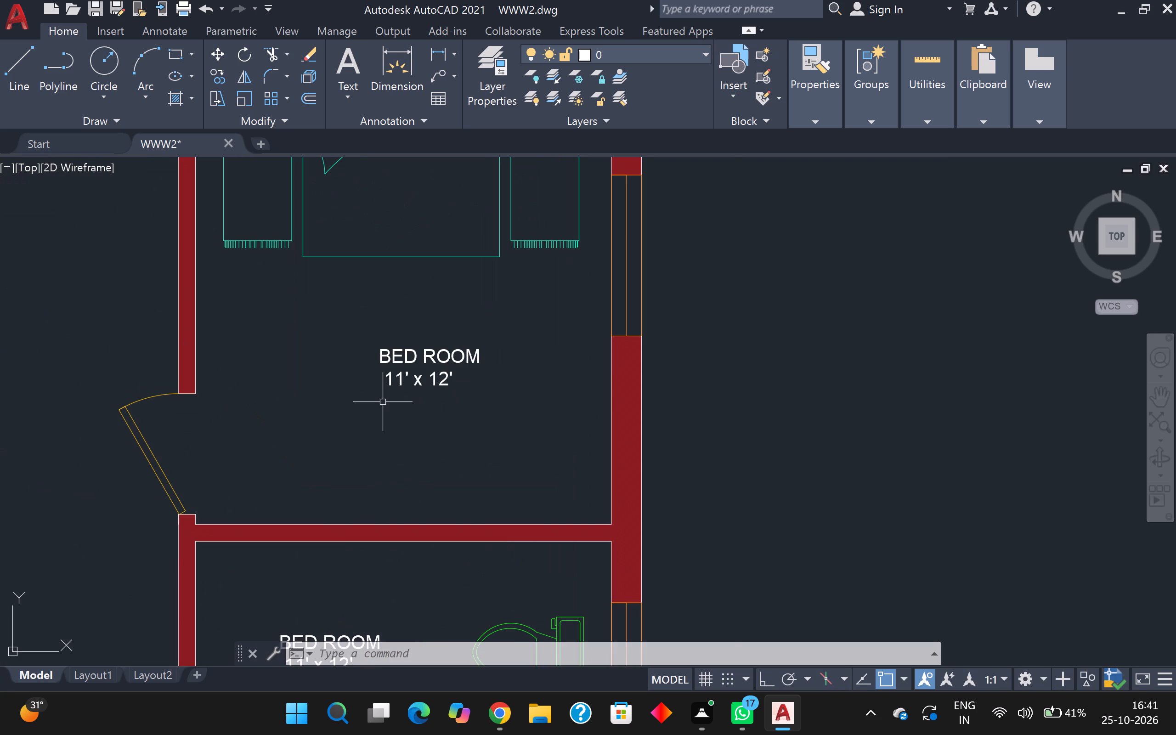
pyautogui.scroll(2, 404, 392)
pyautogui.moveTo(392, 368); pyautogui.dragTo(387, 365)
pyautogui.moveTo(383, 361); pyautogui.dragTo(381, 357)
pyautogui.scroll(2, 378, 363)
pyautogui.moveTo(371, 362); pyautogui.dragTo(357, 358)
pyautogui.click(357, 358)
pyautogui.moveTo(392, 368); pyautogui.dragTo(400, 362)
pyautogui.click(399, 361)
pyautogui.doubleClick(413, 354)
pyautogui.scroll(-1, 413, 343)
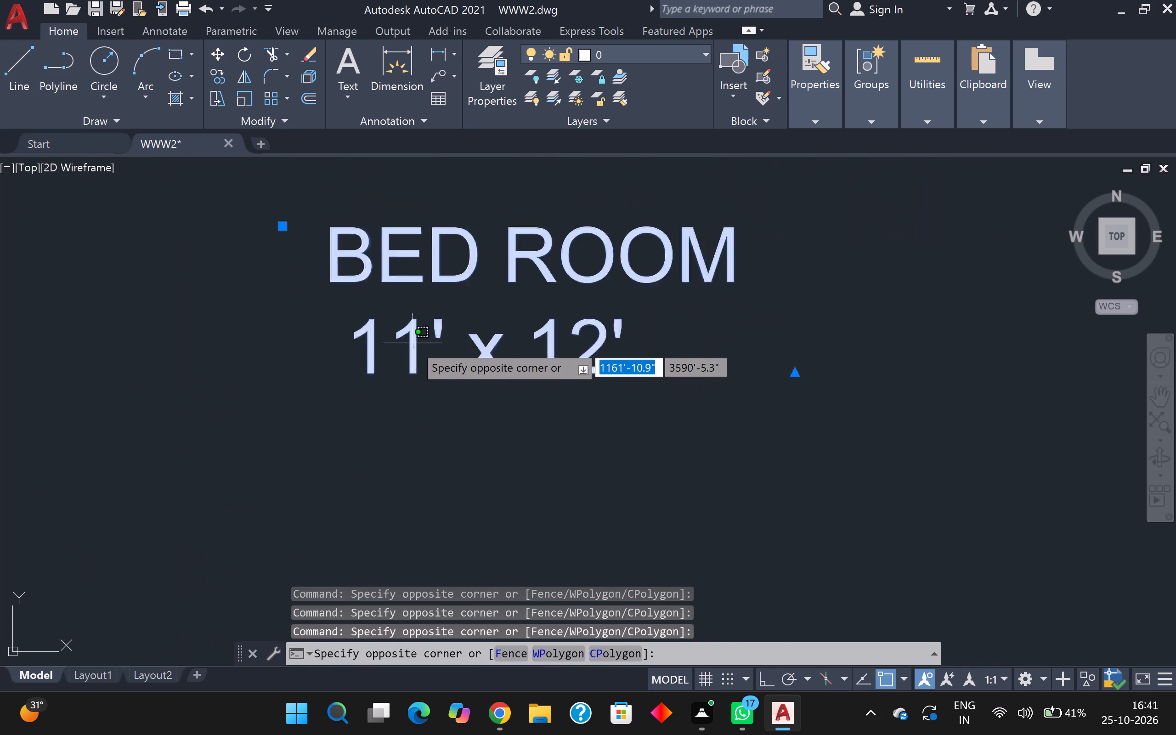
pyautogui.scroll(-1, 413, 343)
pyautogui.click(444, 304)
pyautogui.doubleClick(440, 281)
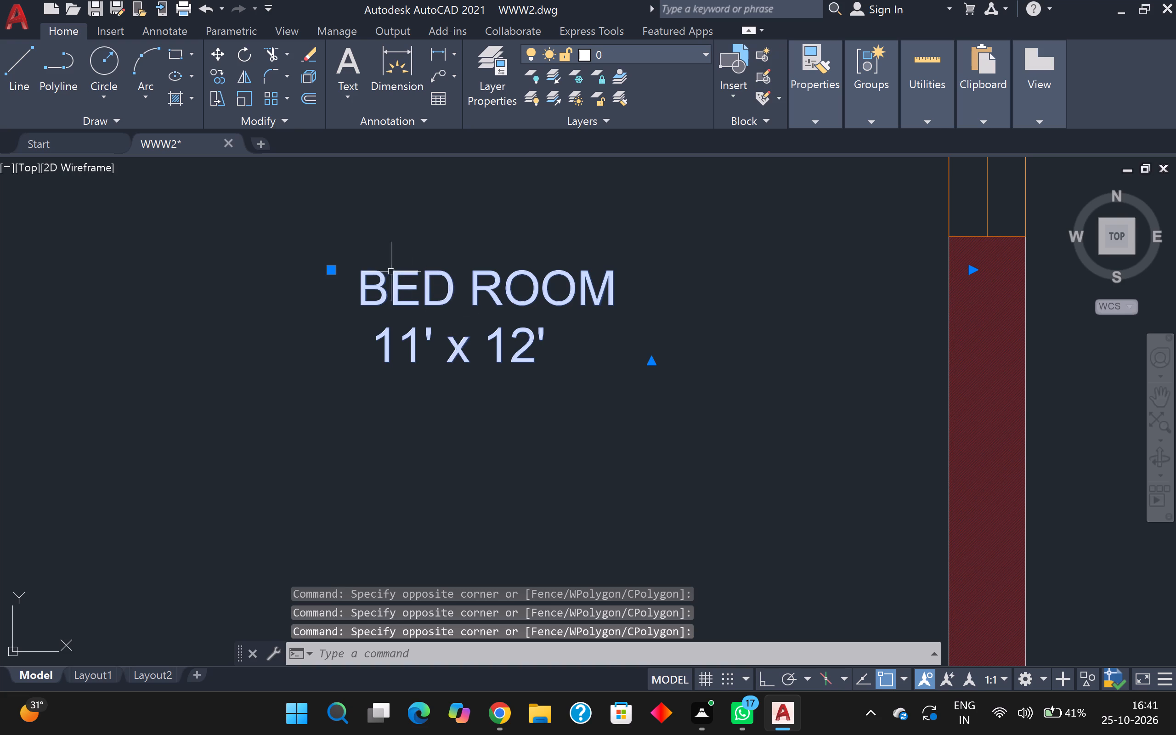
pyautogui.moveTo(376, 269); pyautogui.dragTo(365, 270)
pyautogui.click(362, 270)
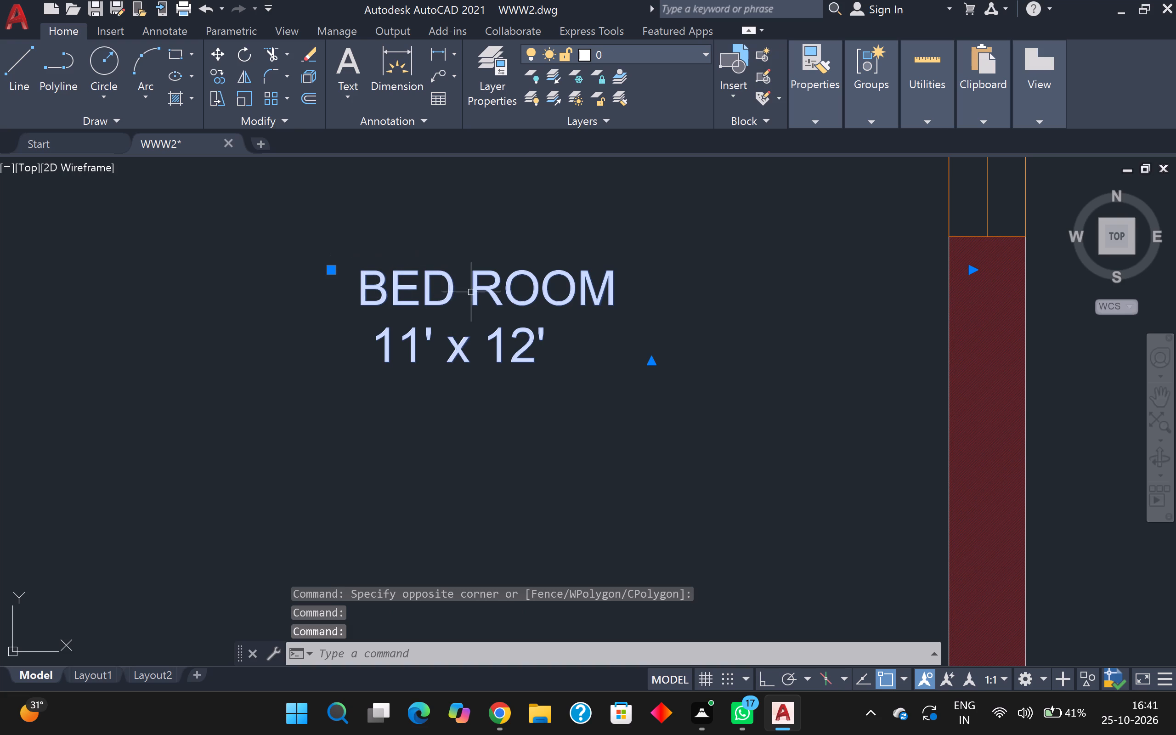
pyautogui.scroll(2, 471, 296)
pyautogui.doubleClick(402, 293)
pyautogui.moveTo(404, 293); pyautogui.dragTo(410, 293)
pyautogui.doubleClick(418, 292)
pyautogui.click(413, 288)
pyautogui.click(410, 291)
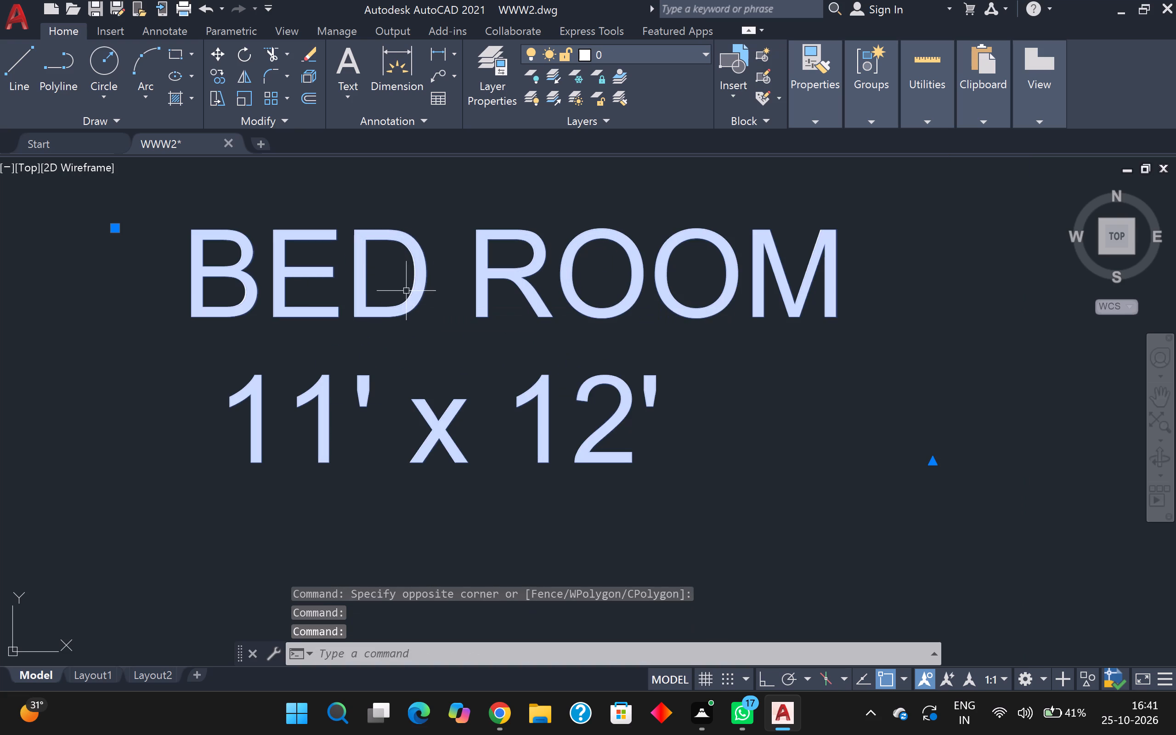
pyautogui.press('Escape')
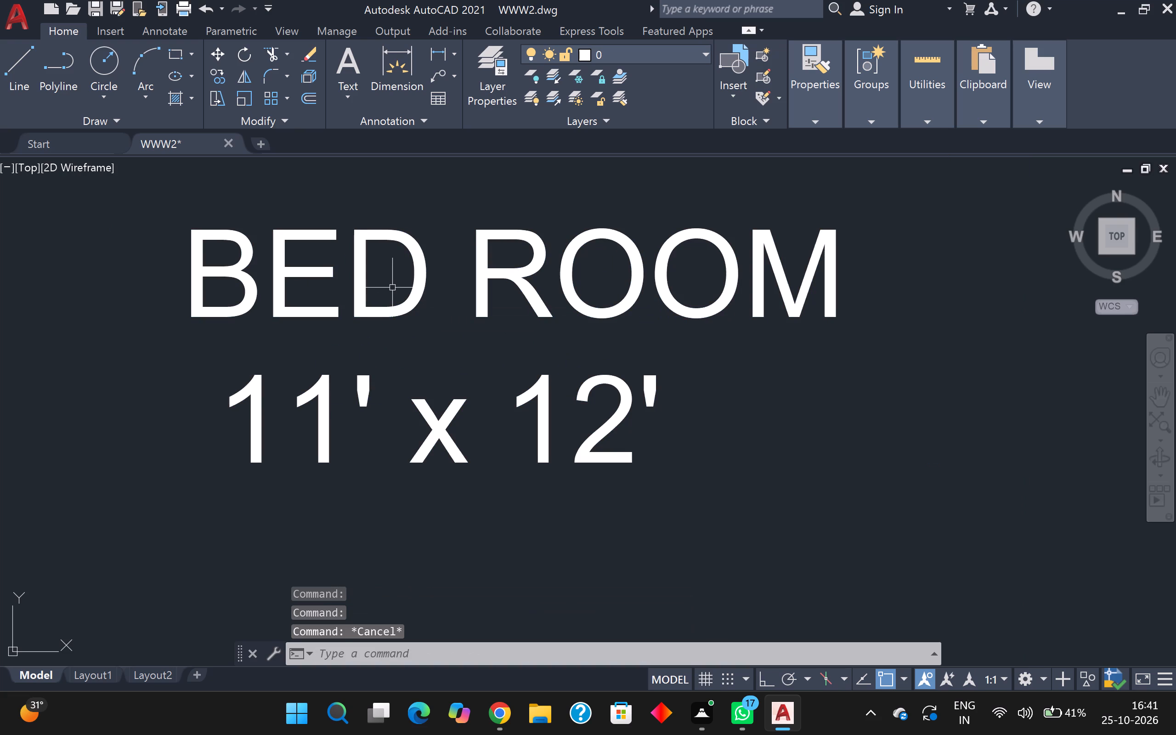
# Set the size line of the label in the bedroom just above the two unlabelled-to-date toilets to 12' x 11' and finish the edit.
pyautogui.doubleClick(387, 289)
pyautogui.click(476, 315)
pyautogui.doubleClick(495, 277)
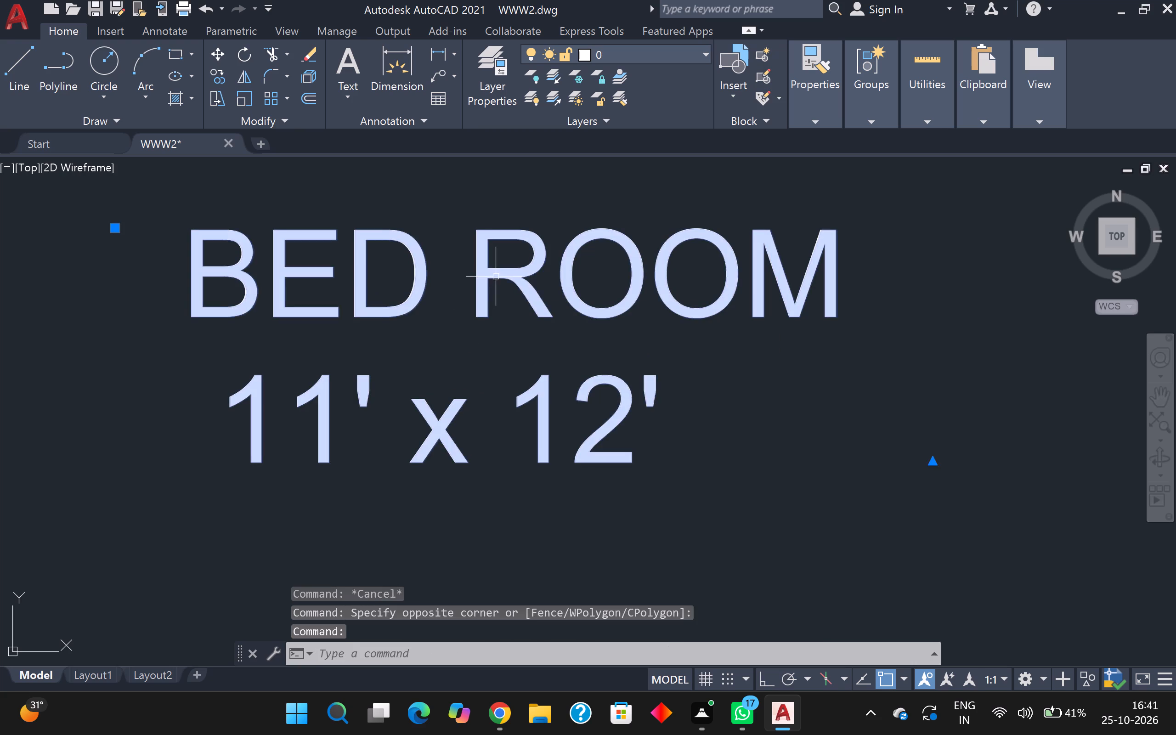
pyautogui.click(346, 427)
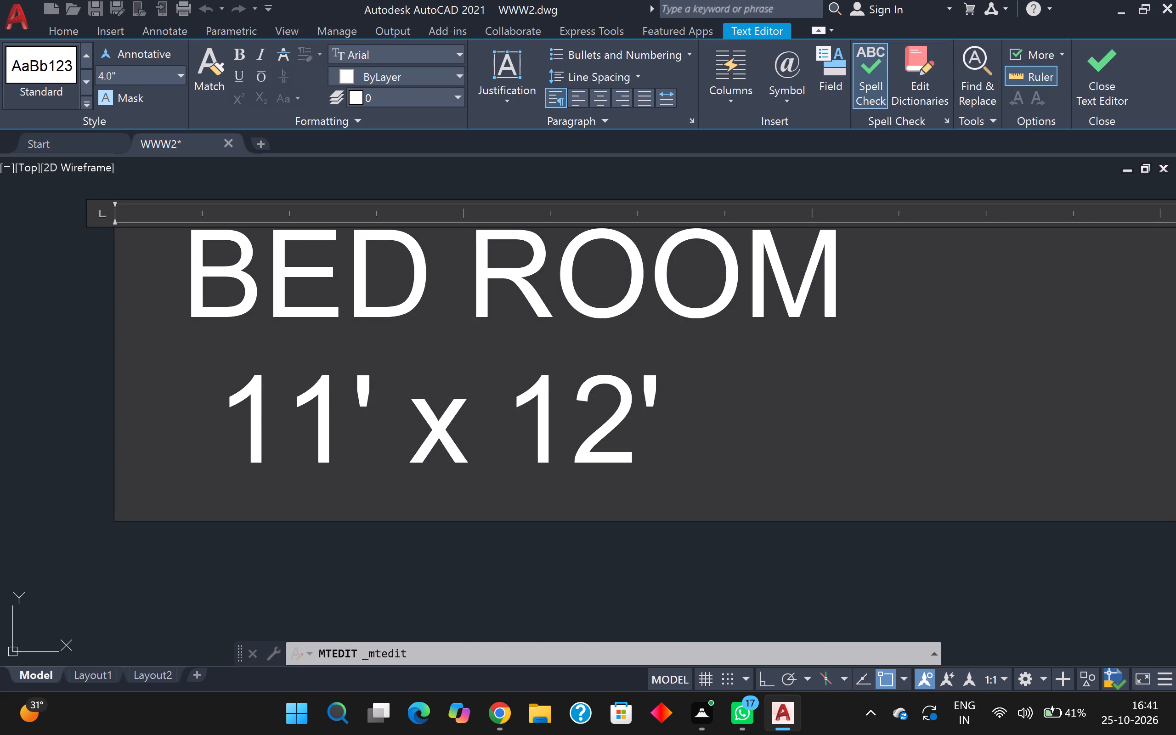
pyautogui.press('BackSpace')
pyautogui.press('2')
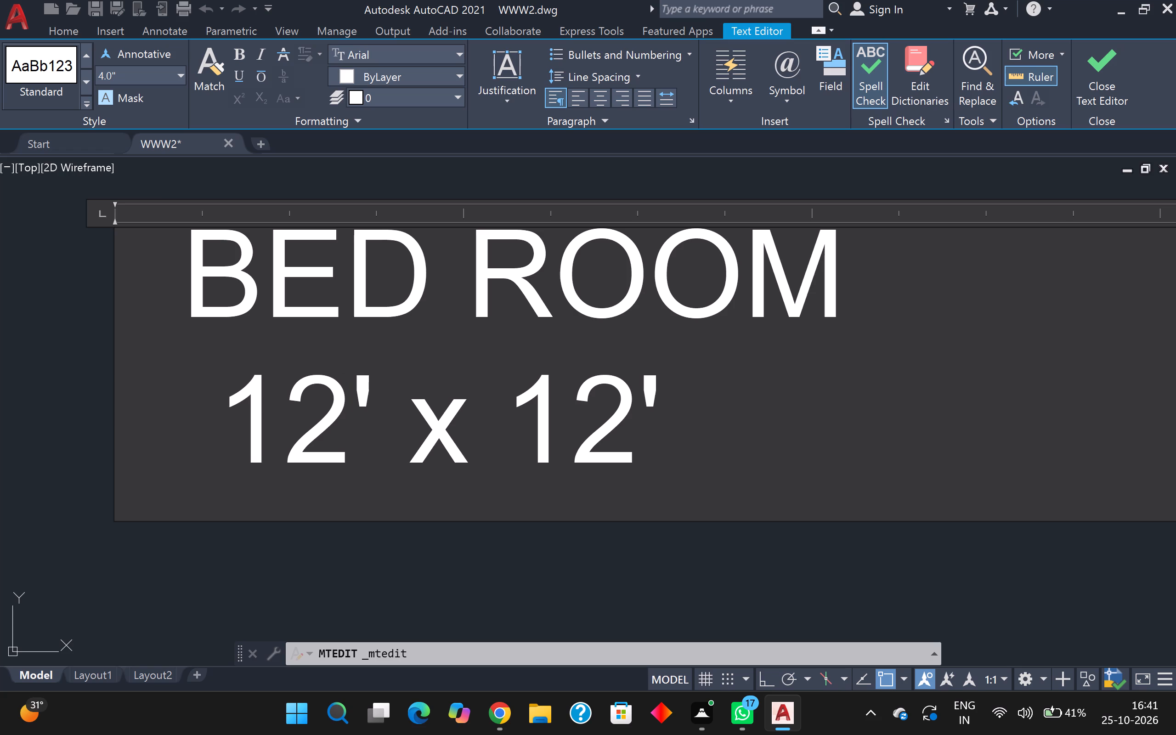
pyautogui.click(639, 430)
pyautogui.press('BackSpace')
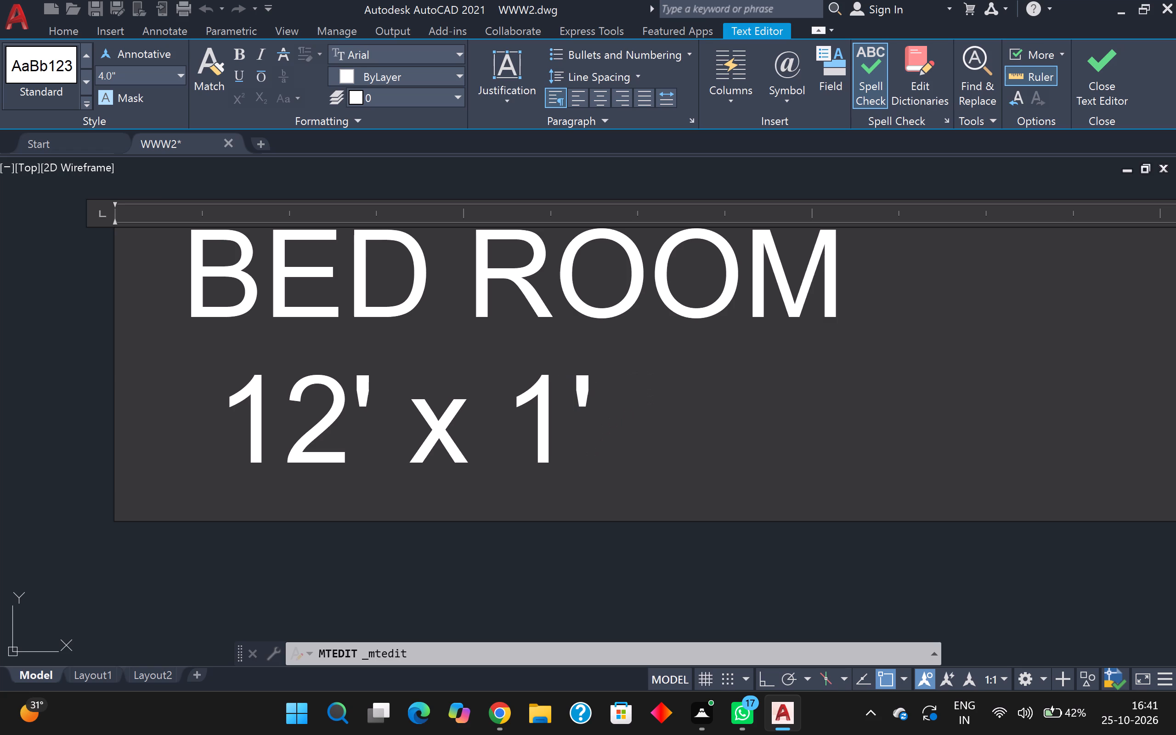
pyautogui.press('1')
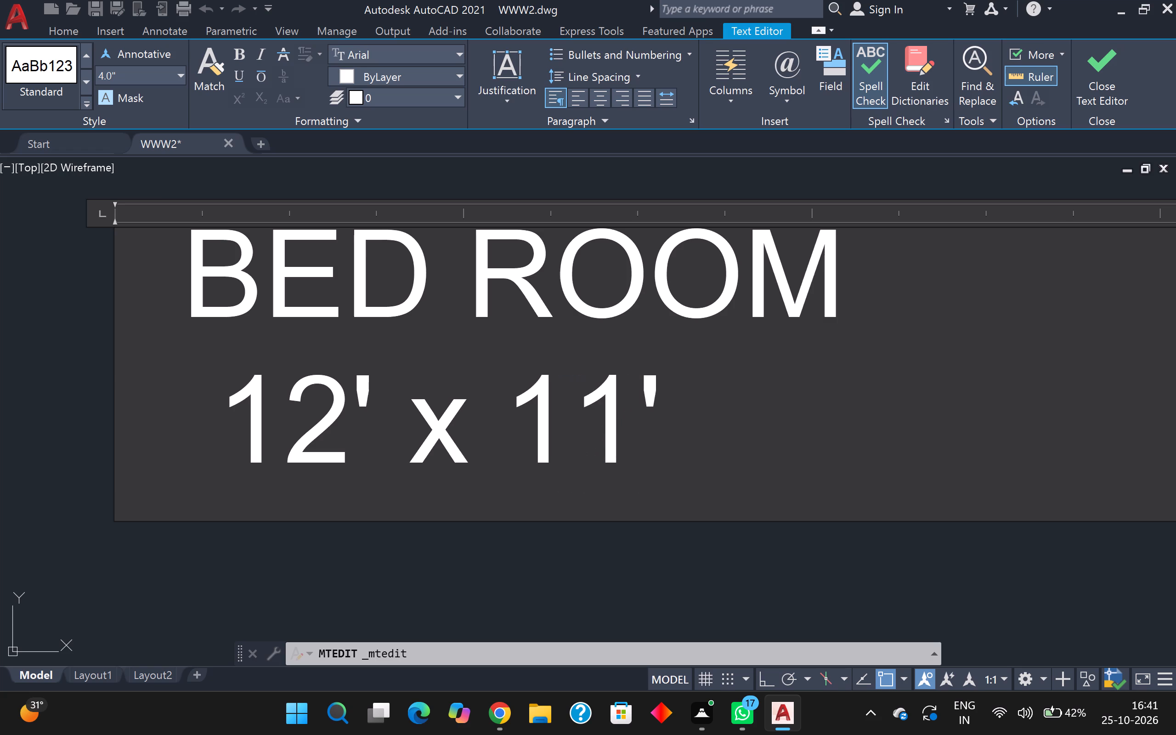
pyautogui.scroll(-2, 582, 442)
pyautogui.click(575, 500)
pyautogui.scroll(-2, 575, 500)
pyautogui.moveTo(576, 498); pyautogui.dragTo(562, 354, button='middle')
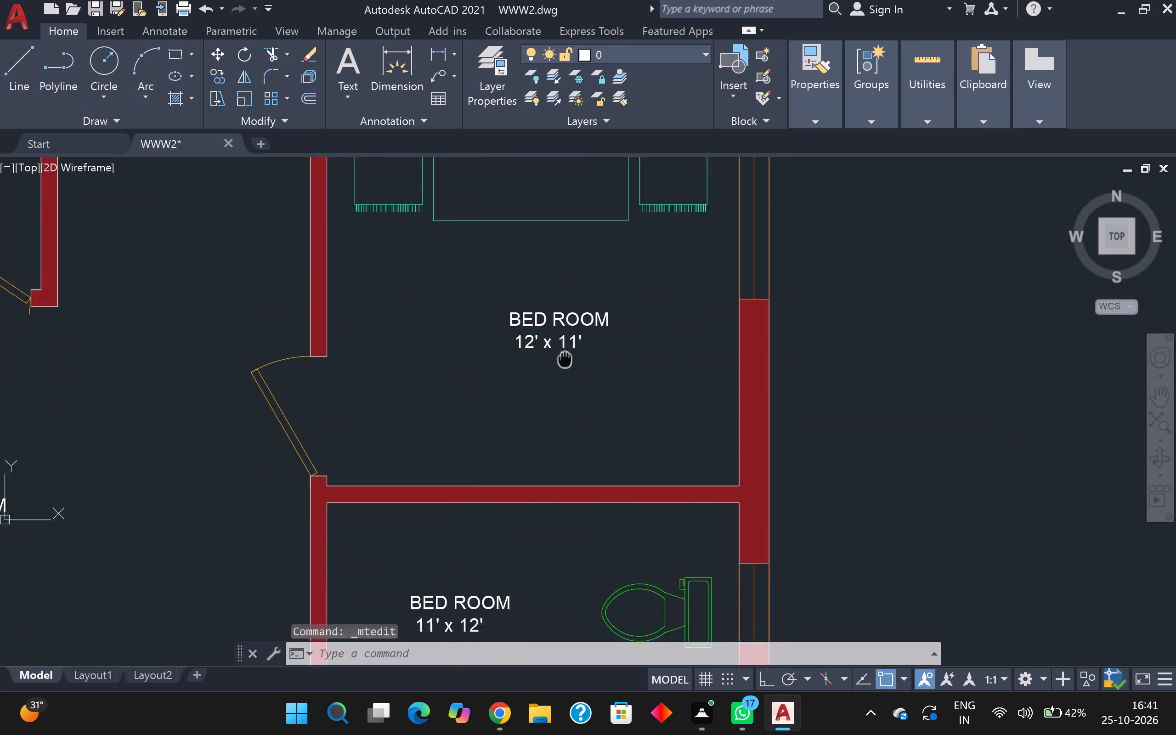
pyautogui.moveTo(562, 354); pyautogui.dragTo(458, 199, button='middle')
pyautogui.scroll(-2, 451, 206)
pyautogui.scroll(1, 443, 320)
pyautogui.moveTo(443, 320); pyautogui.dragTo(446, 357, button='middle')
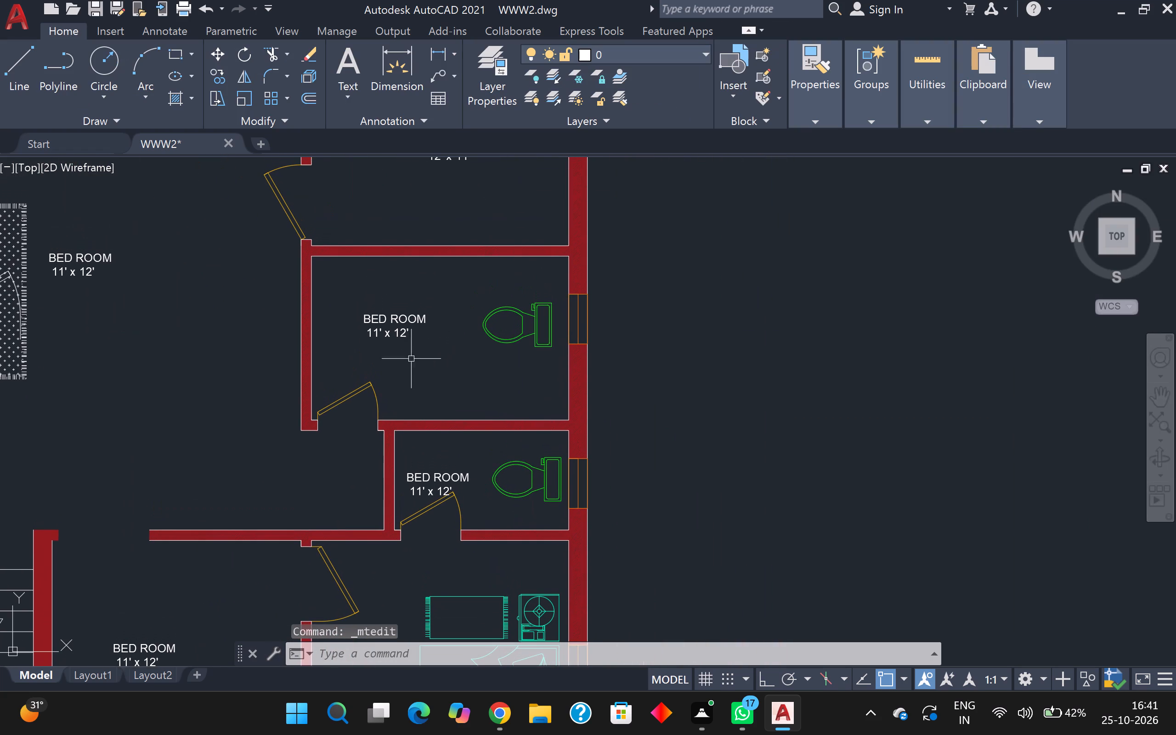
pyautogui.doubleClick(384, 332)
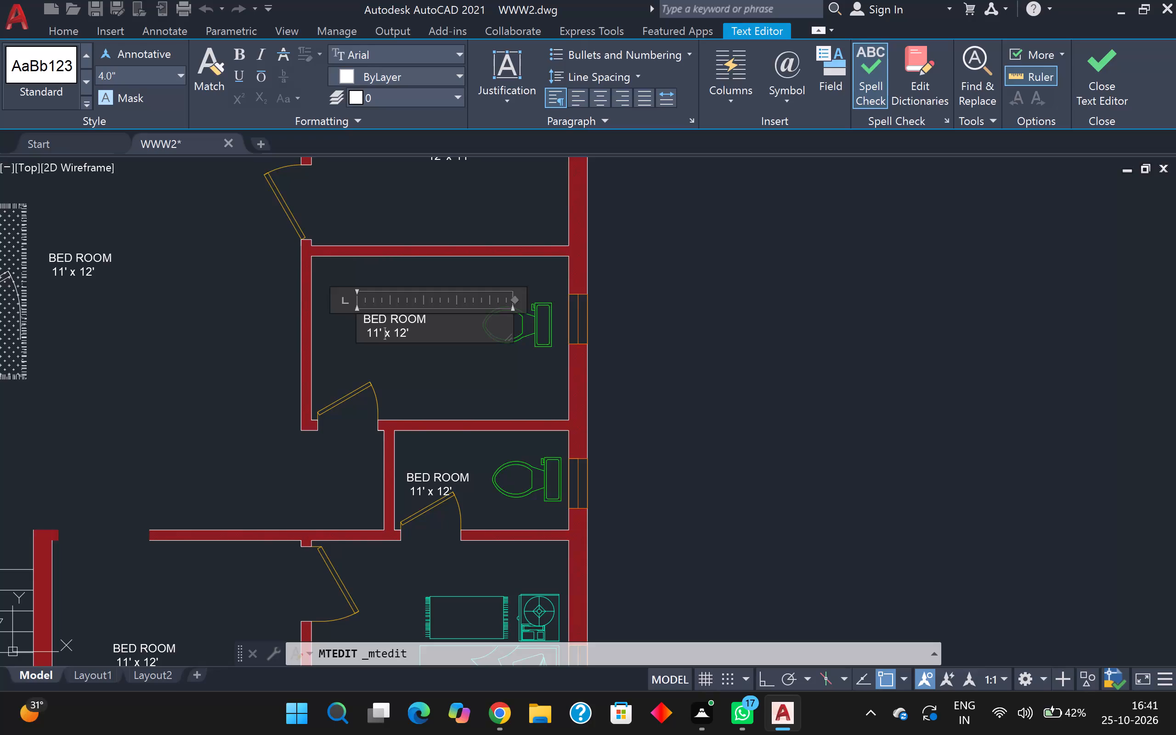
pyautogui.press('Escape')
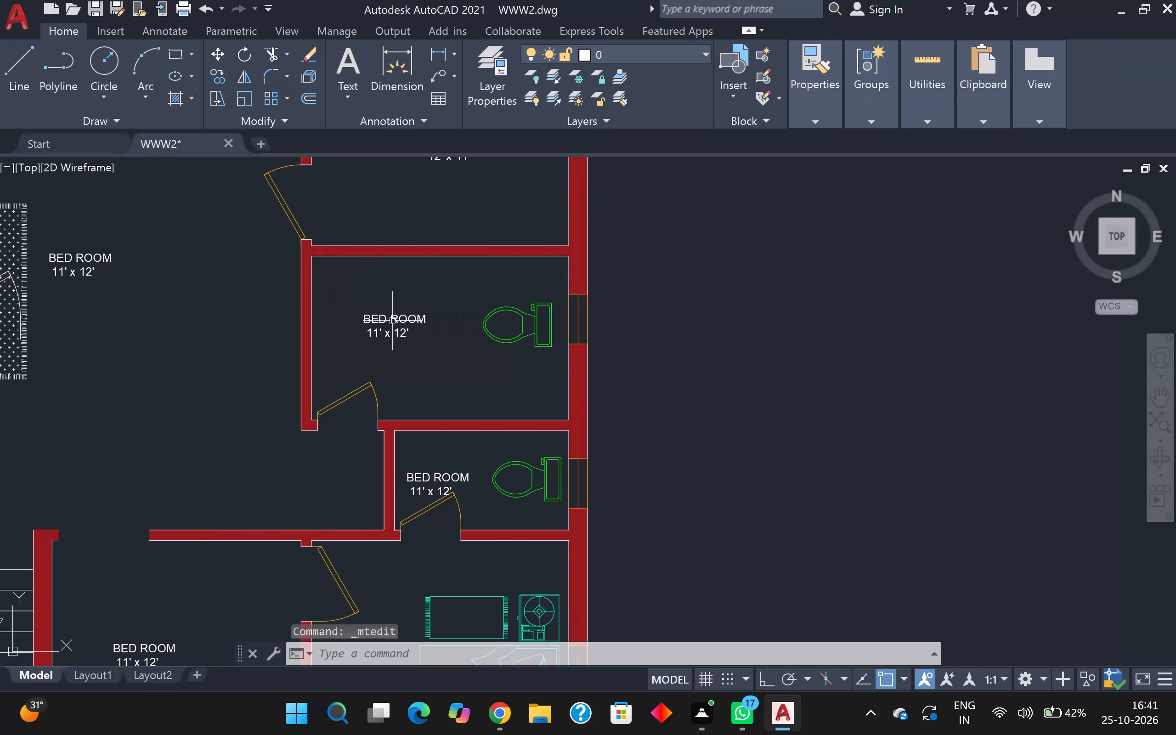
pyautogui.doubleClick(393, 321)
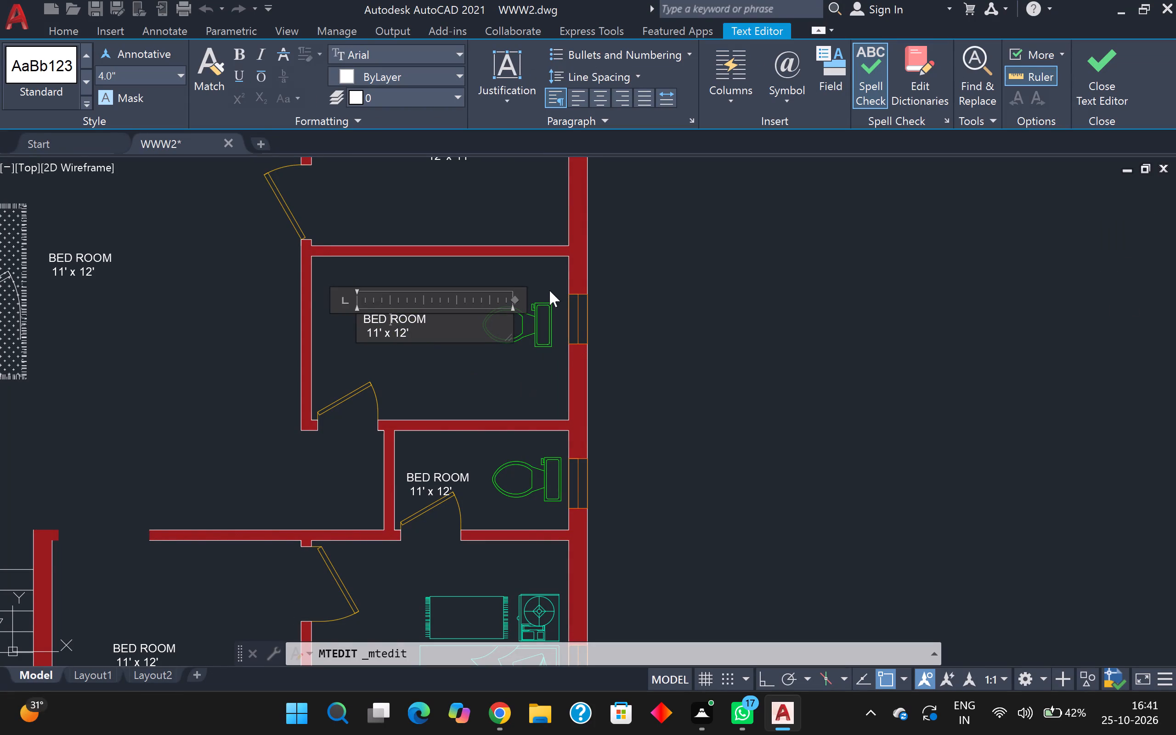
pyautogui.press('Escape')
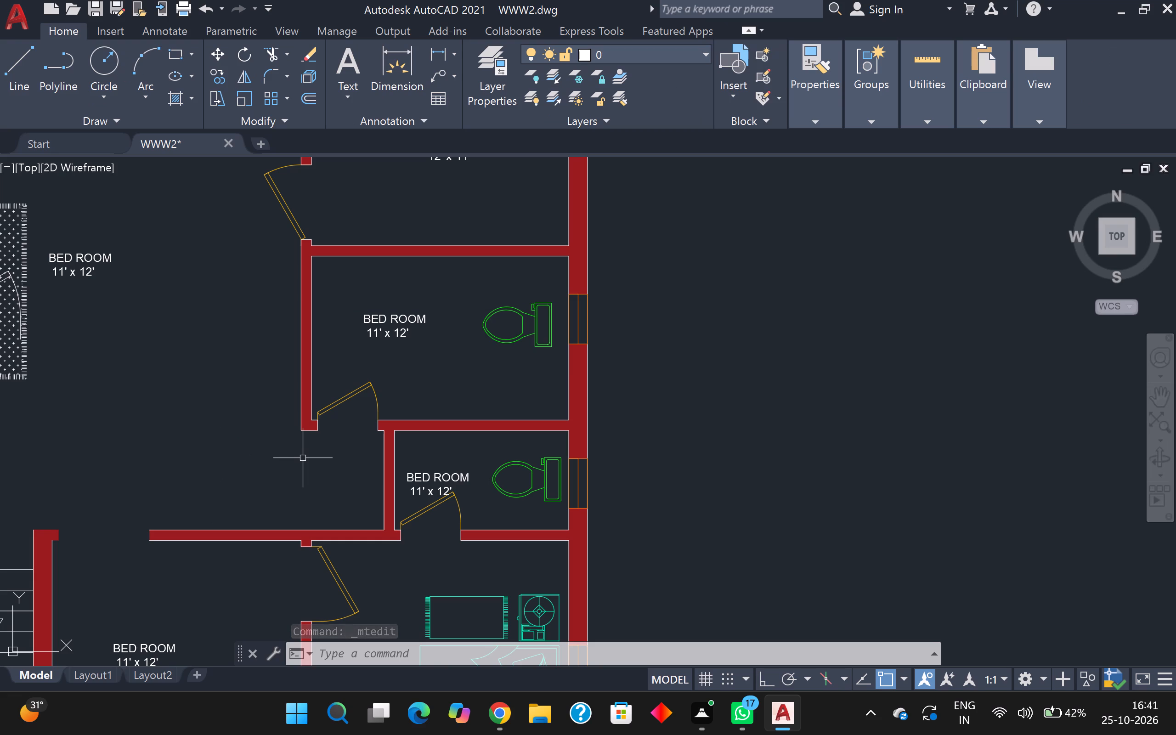
# Delete the BED ROOM labels from the two adjoining toilet rooms along the plan's east wall.
pyautogui.click(390, 334)
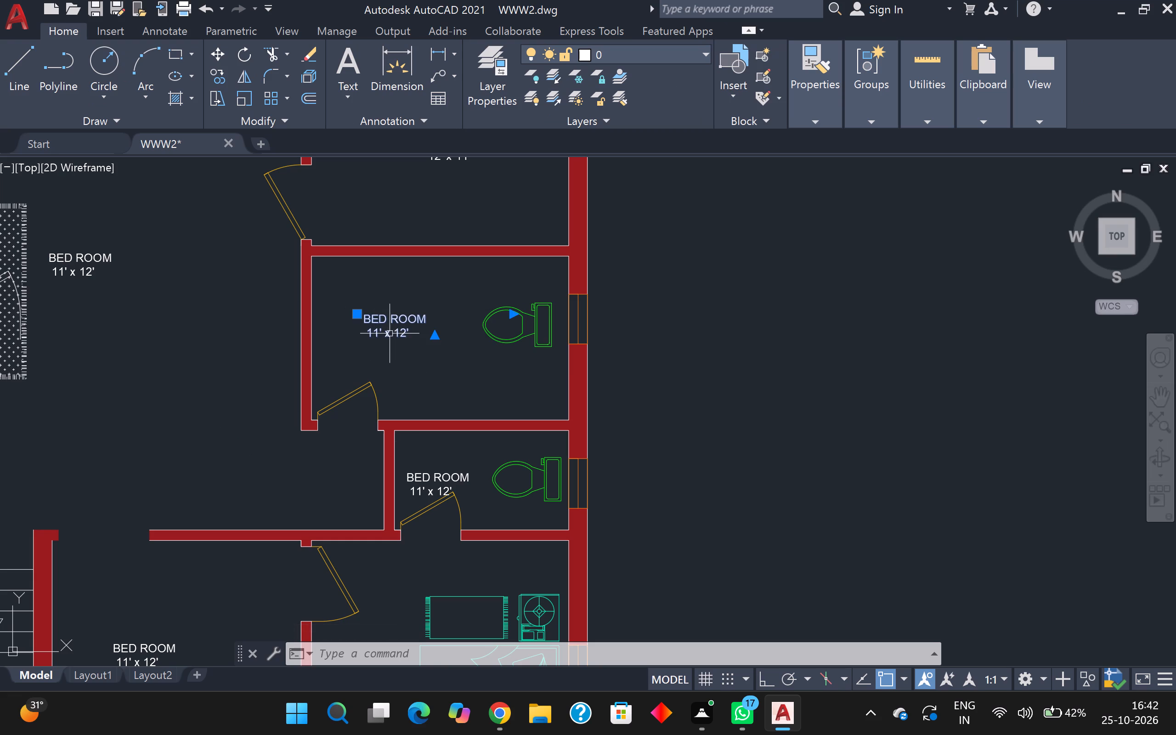
pyautogui.press('Delete')
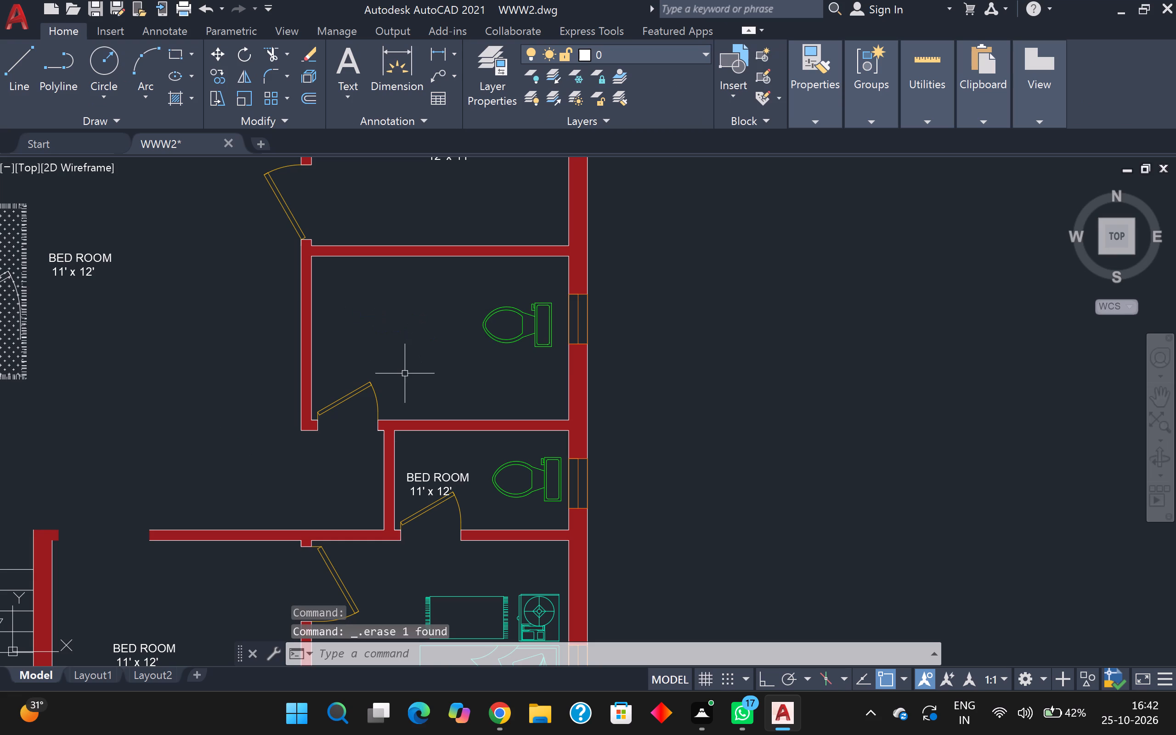
pyautogui.click(443, 476)
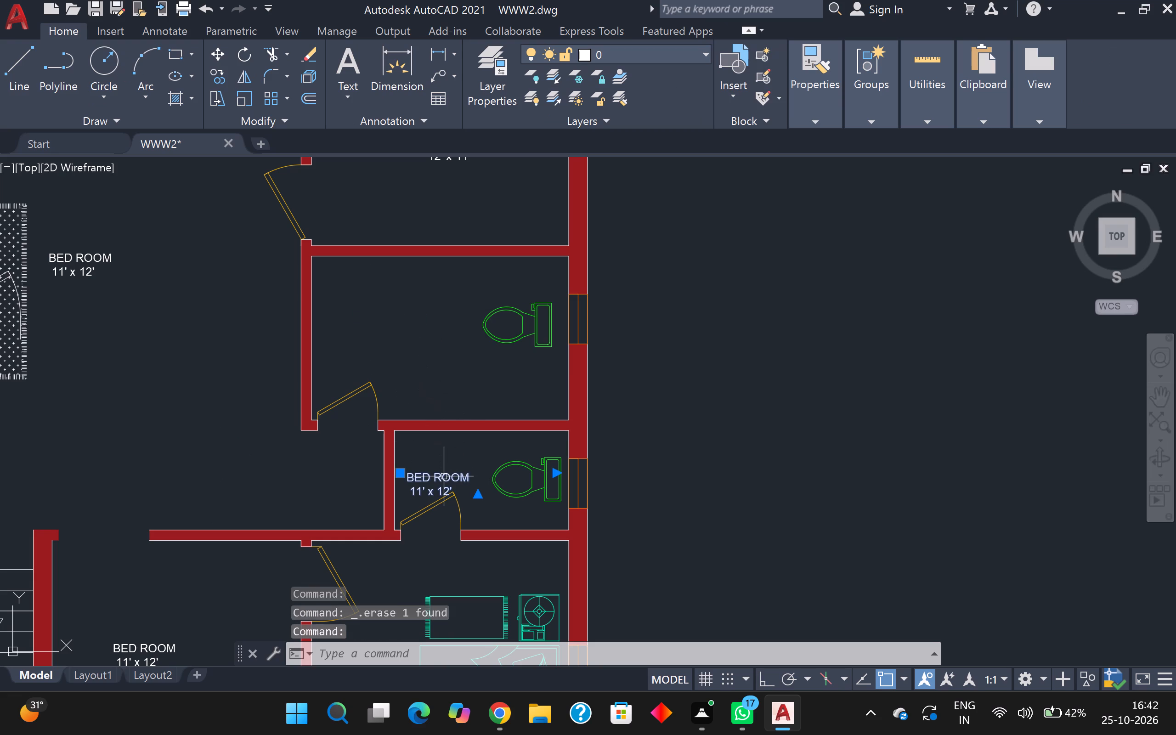
pyautogui.press('Delete')
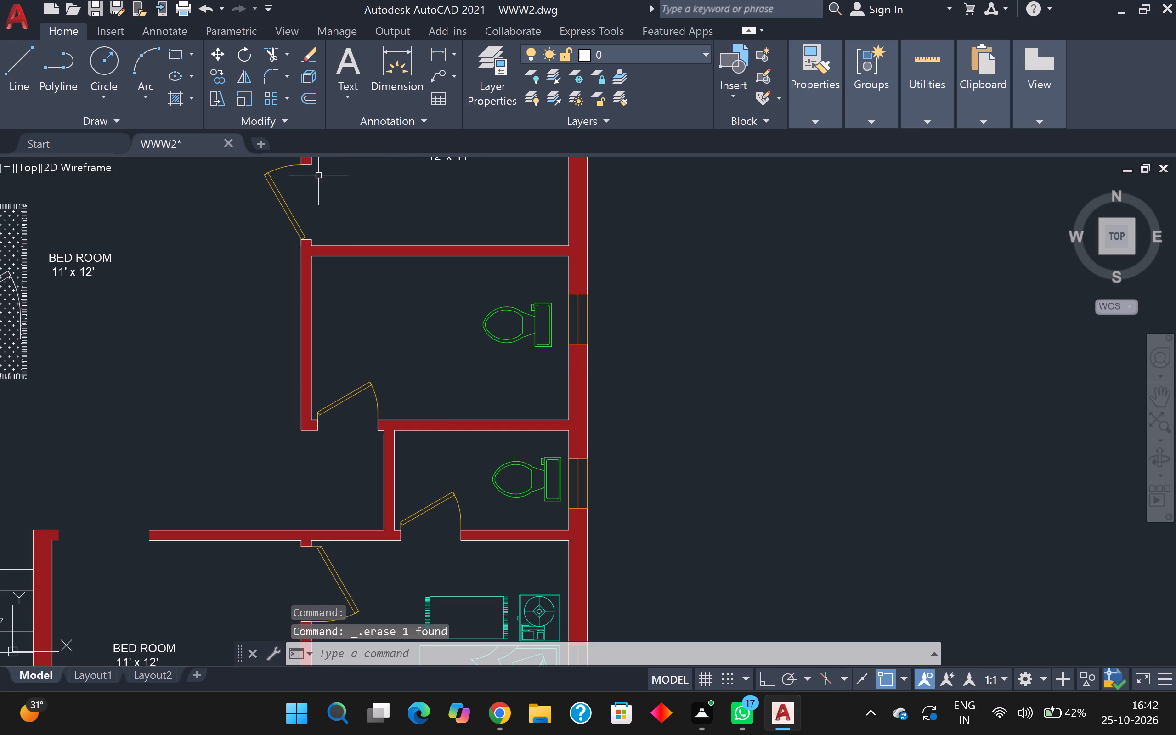
# Rename the label of the entrance room beside the staircase to LIVING ROOM.
pyautogui.scroll(-2, 318, 175)
pyautogui.scroll(1, 285, 332)
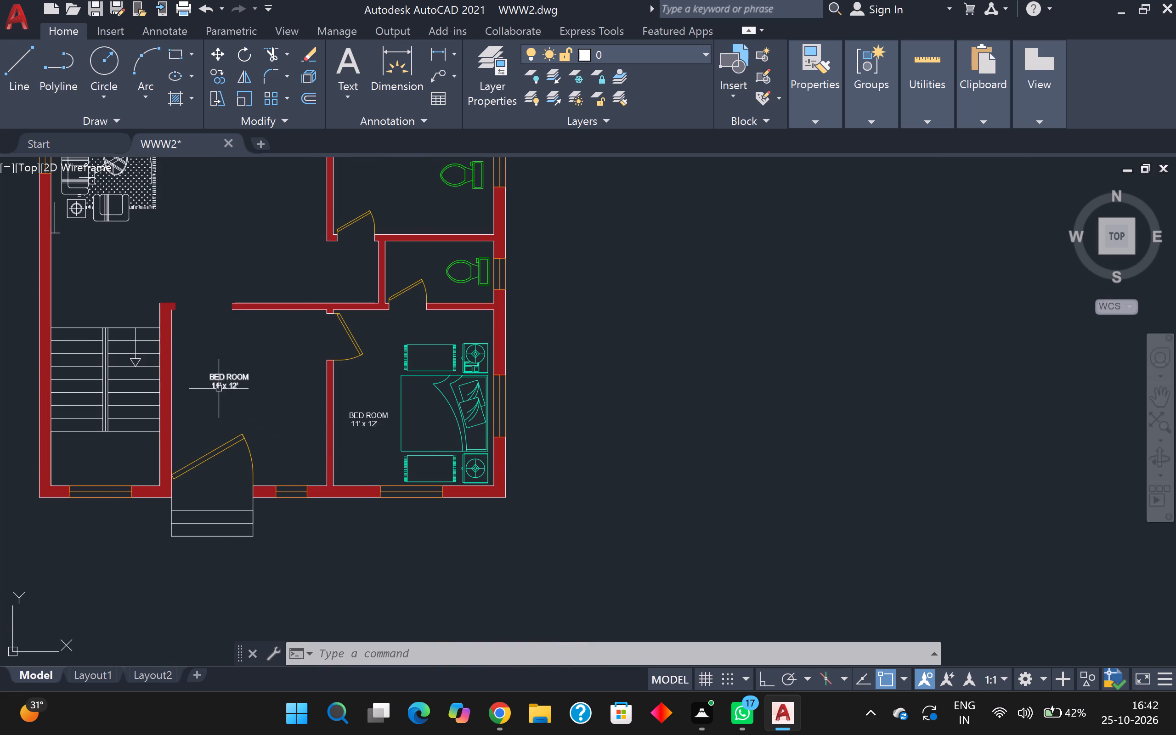
pyautogui.scroll(1, 218, 388)
pyautogui.moveTo(218, 392); pyautogui.dragTo(206, 323, button='middle')
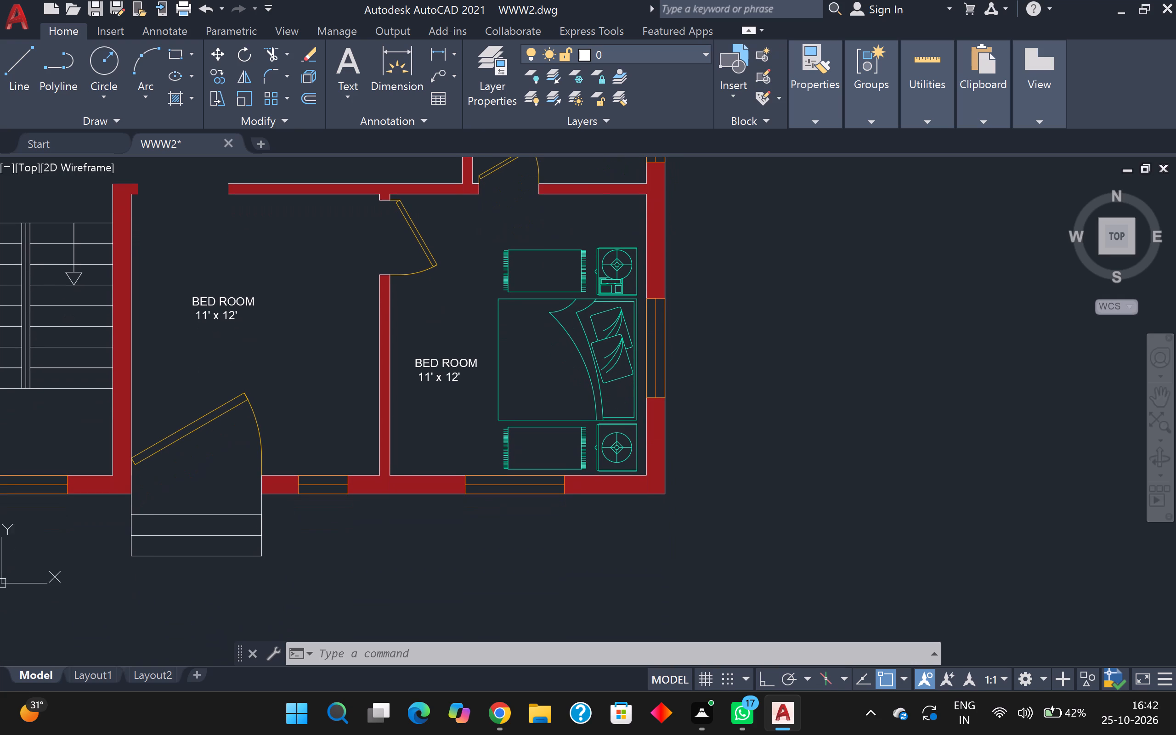
pyautogui.scroll(1, 233, 321)
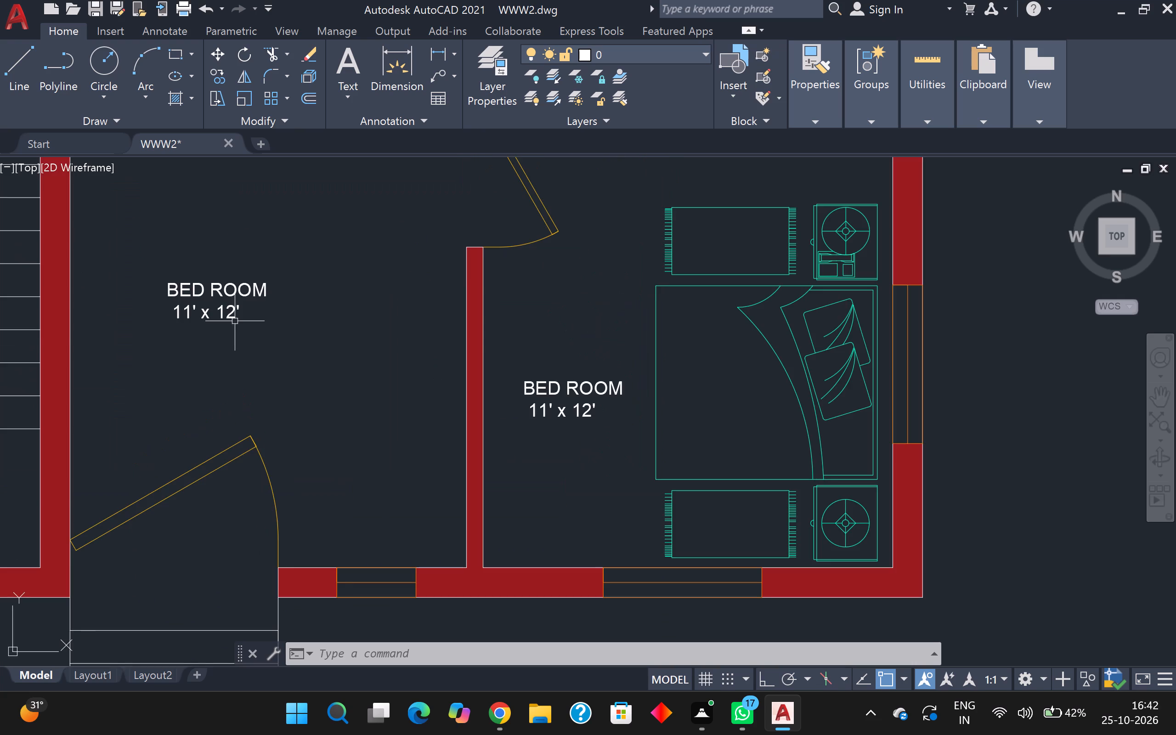
pyautogui.scroll(-1, 235, 321)
pyautogui.doubleClick(232, 318)
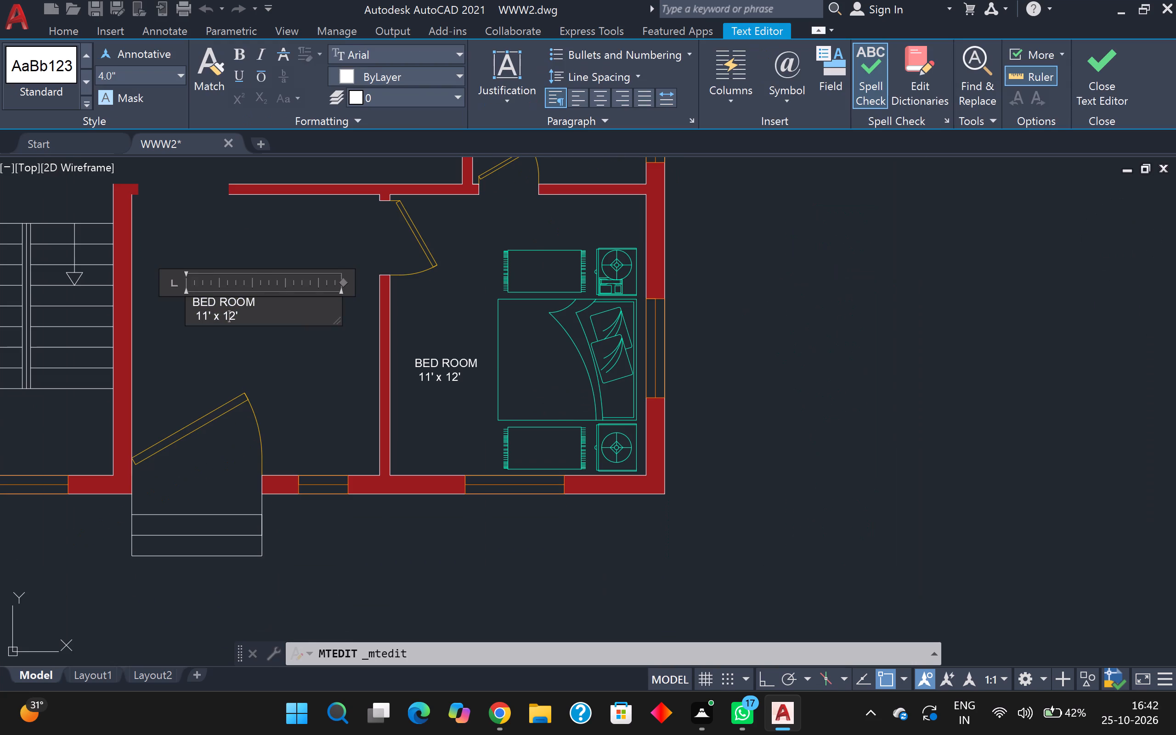
pyautogui.scroll(2, 230, 316)
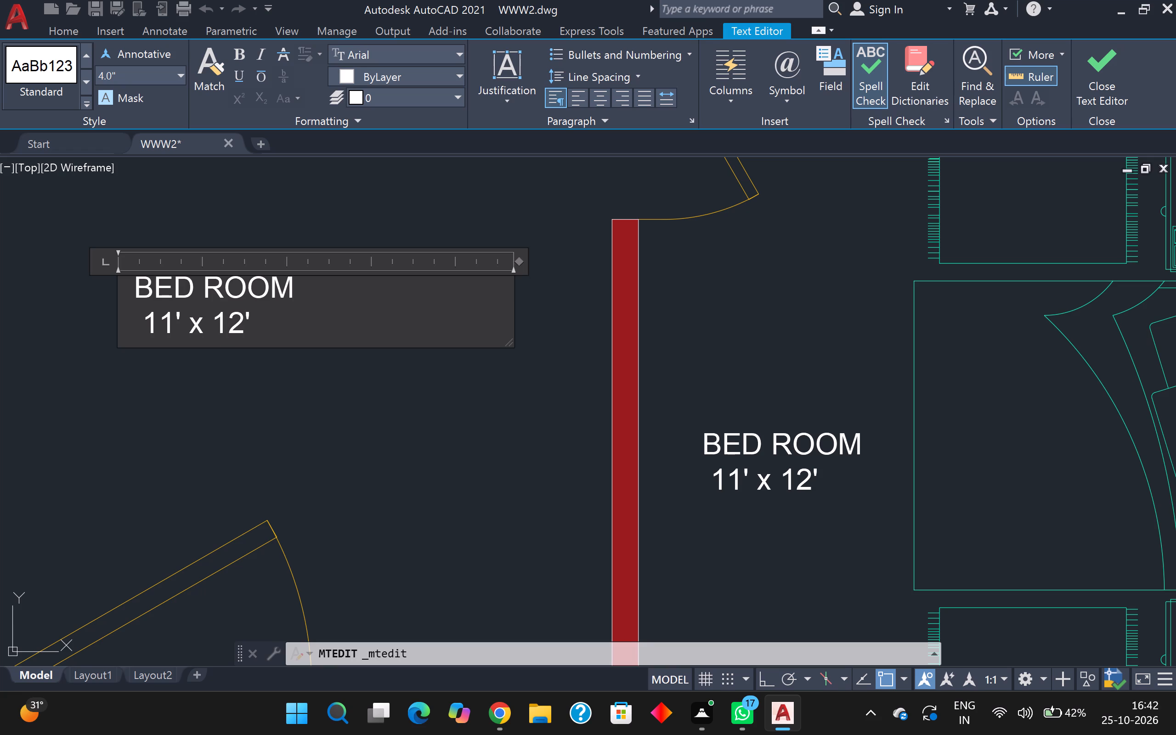
pyautogui.click(196, 292)
pyautogui.press('BackSpace')
pyautogui.press('BackSpace')
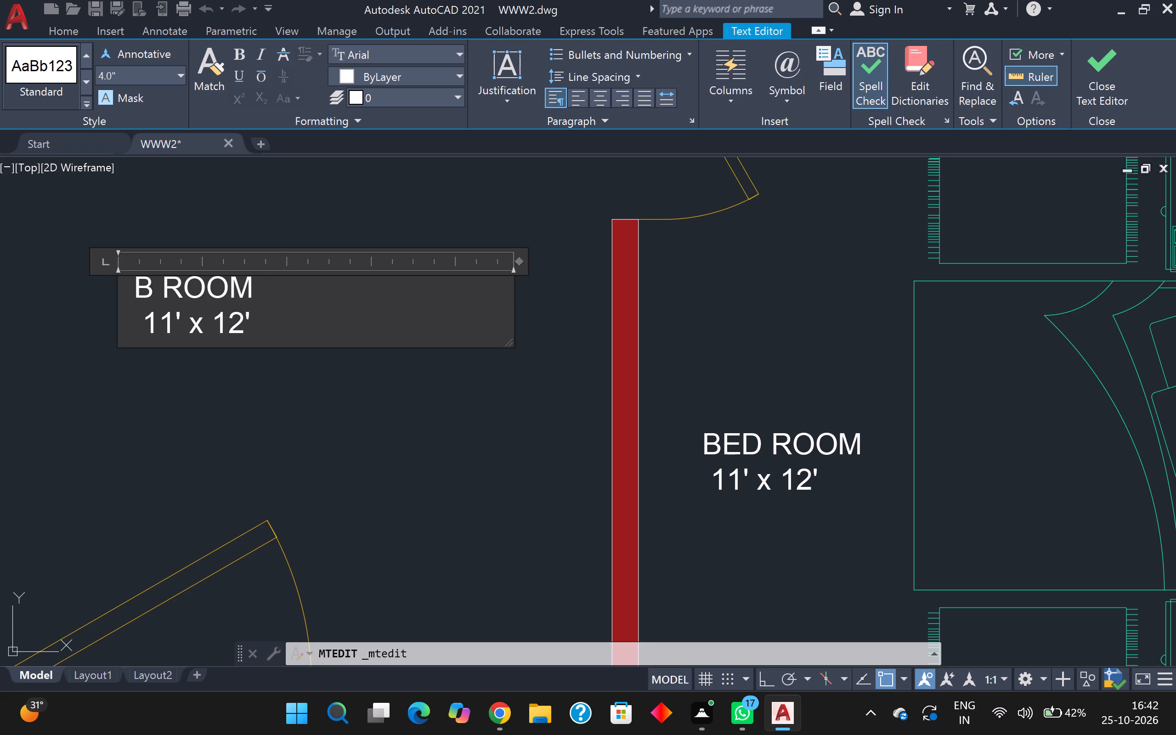
pyautogui.press('BackSpace')
pyautogui.write('LIV')
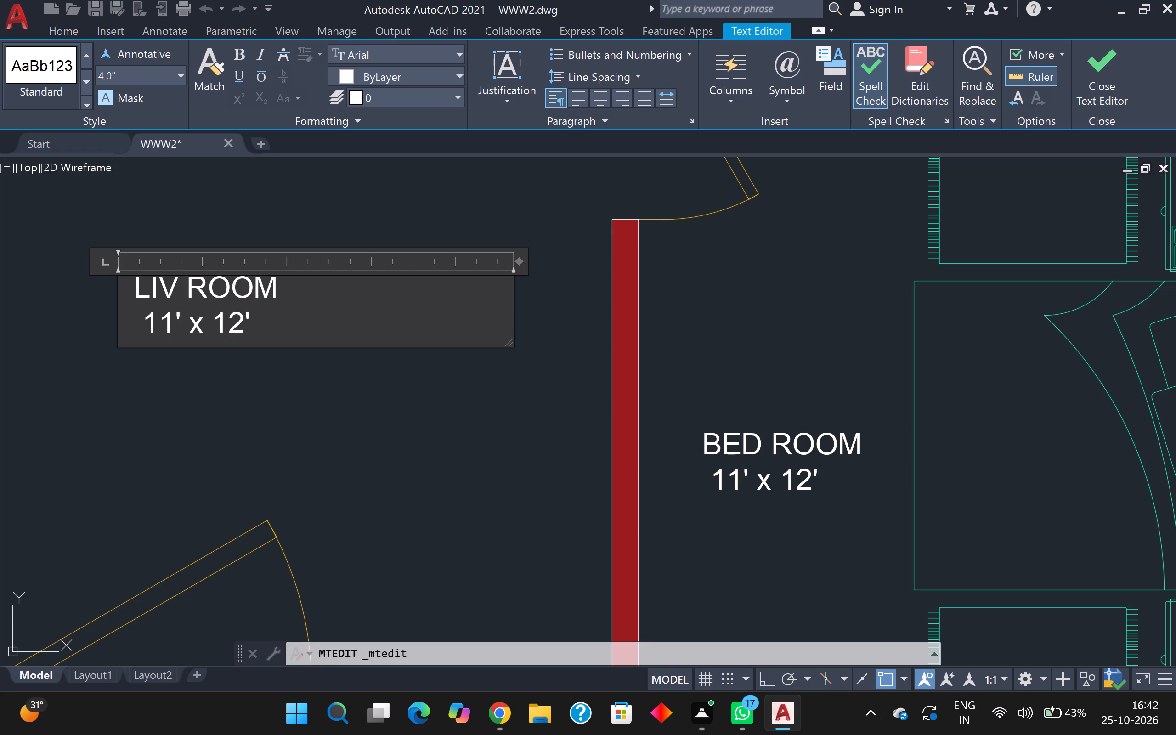
pyautogui.write('ING')
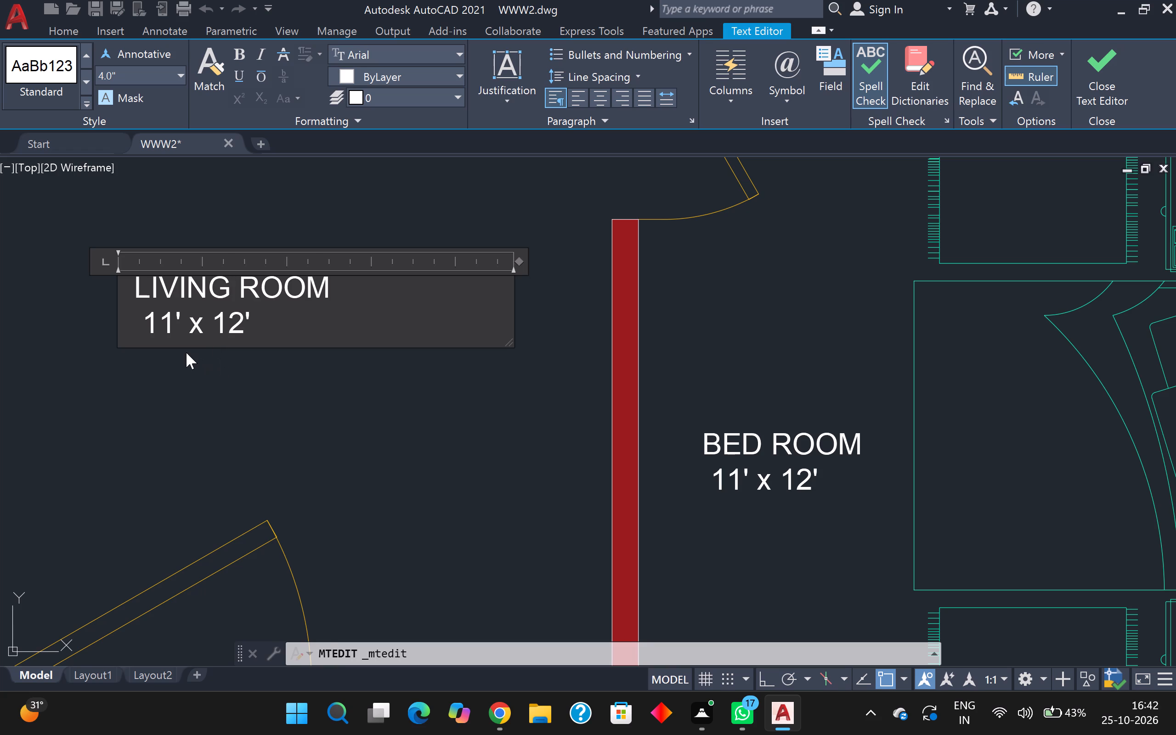
# Set the first dimension of the living room label's size line to 10' 4" and finish the edit.
pyautogui.scroll(1, 186, 352)
pyautogui.click(159, 308)
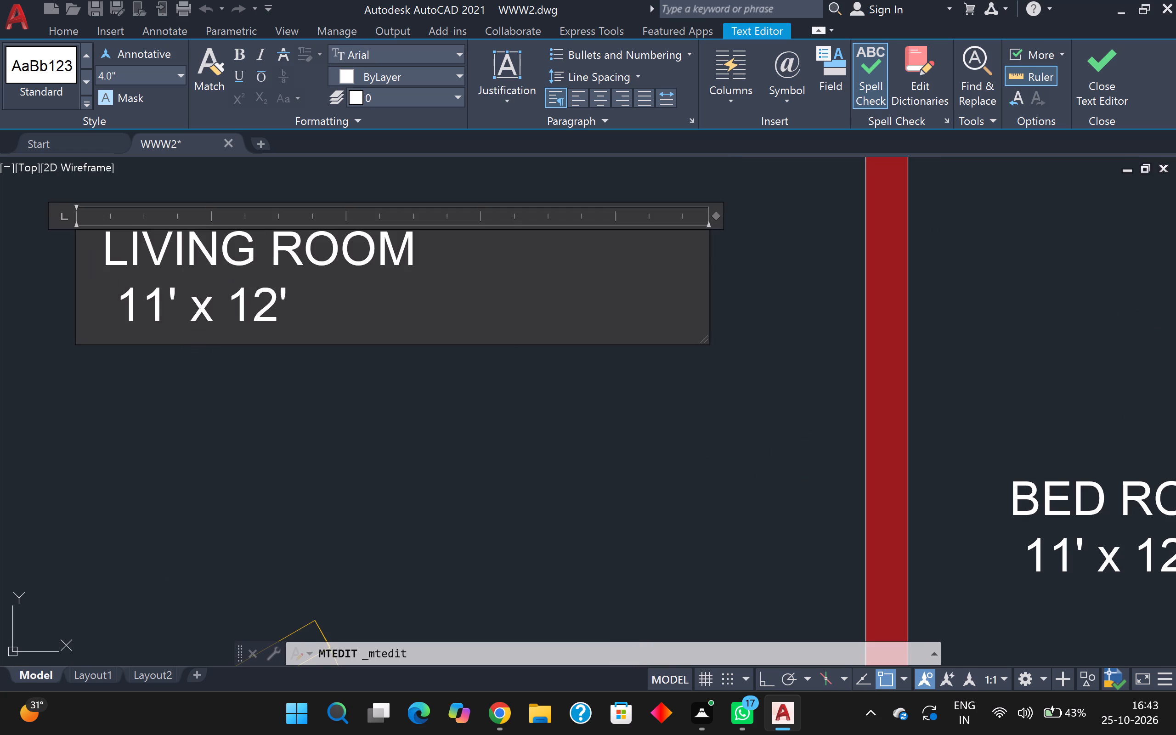
pyautogui.press('BackSpace')
pyautogui.press('0')
pyautogui.click(178, 317)
pyautogui.press('space')
pyautogui.press('4')
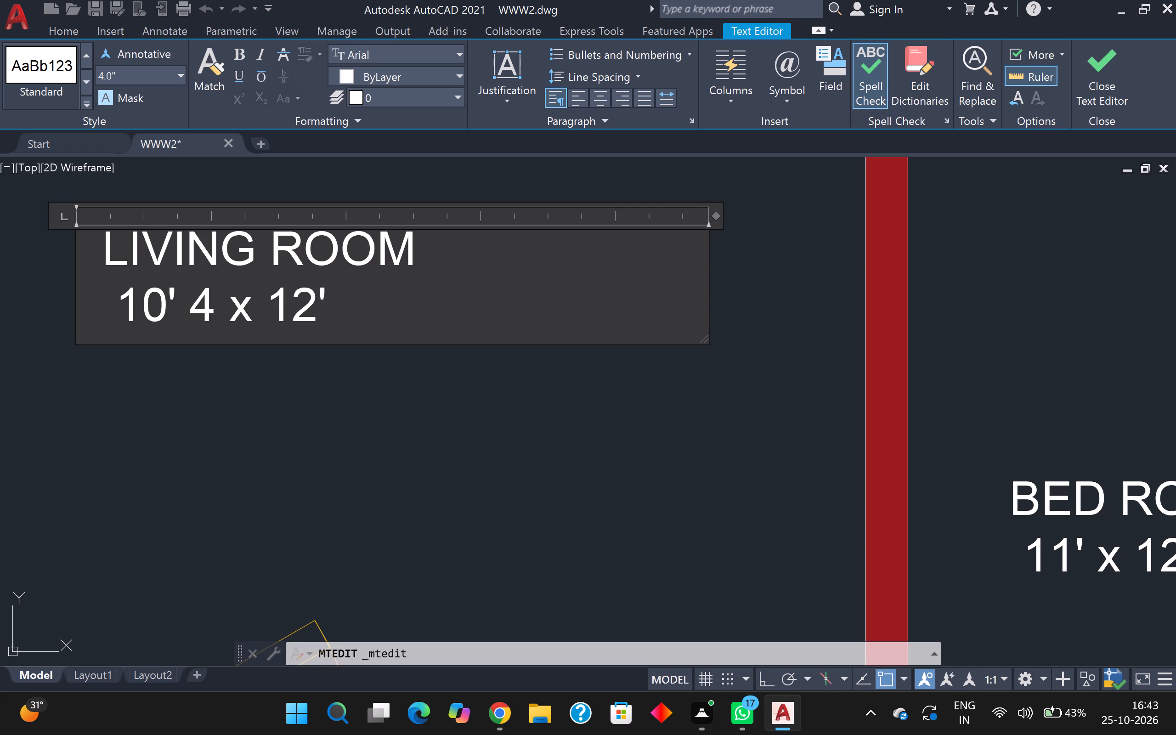
pyautogui.hotkey('shift', '"')
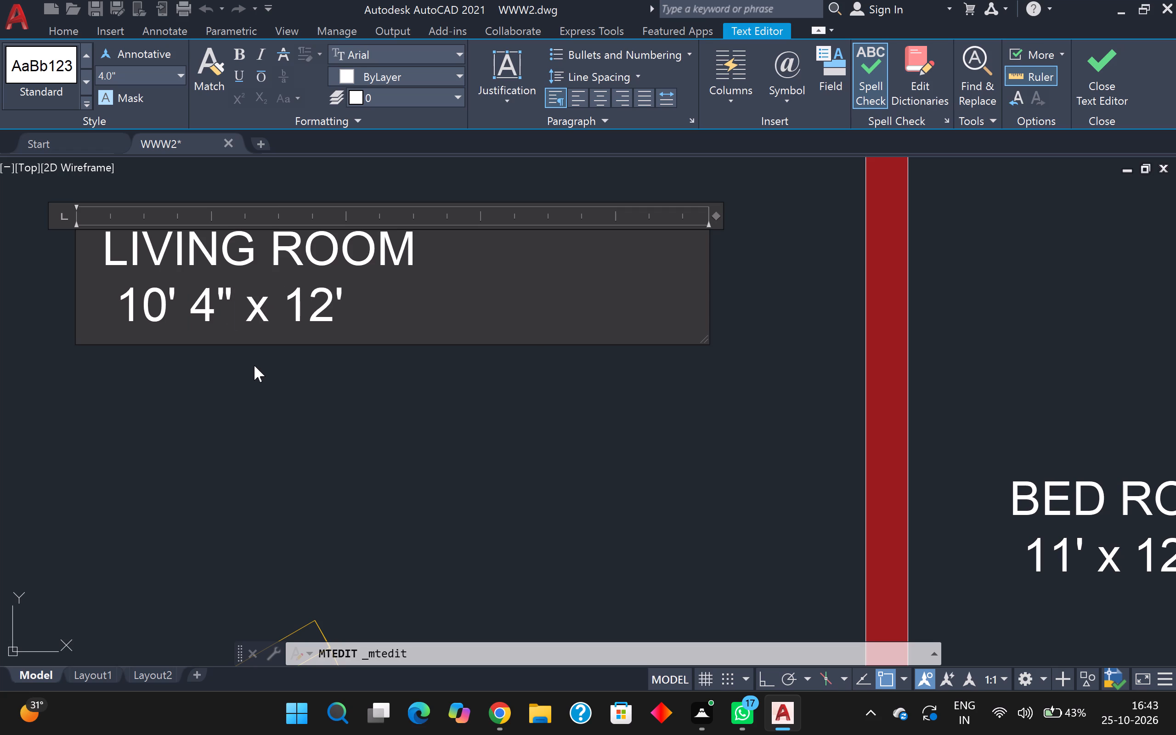
pyautogui.scroll(-1, 254, 365)
pyautogui.click(266, 399)
# Replace the BED ROOM name in the label beside the sofa set and patterned rug with LIVING/DWG.
pyautogui.scroll(-3, 268, 399)
pyautogui.moveTo(306, 396); pyautogui.dragTo(87, 310, button='middle')
pyautogui.scroll(-2, 104, 300)
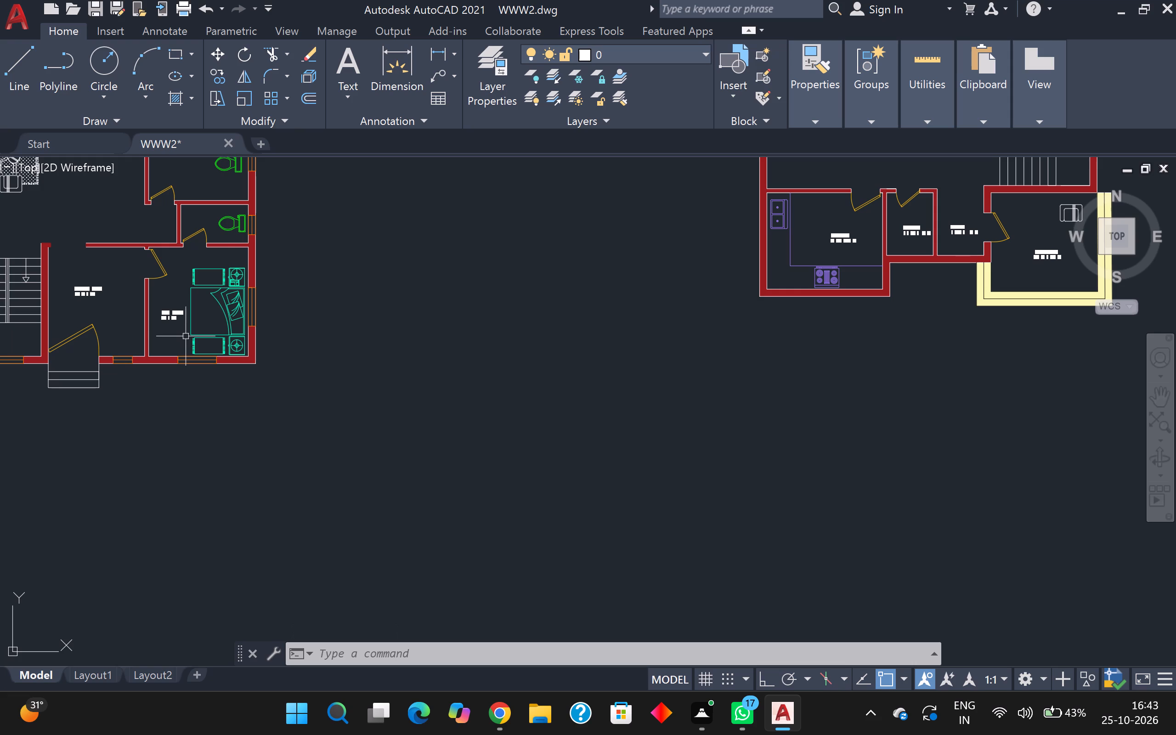
pyautogui.scroll(3, 132, 350)
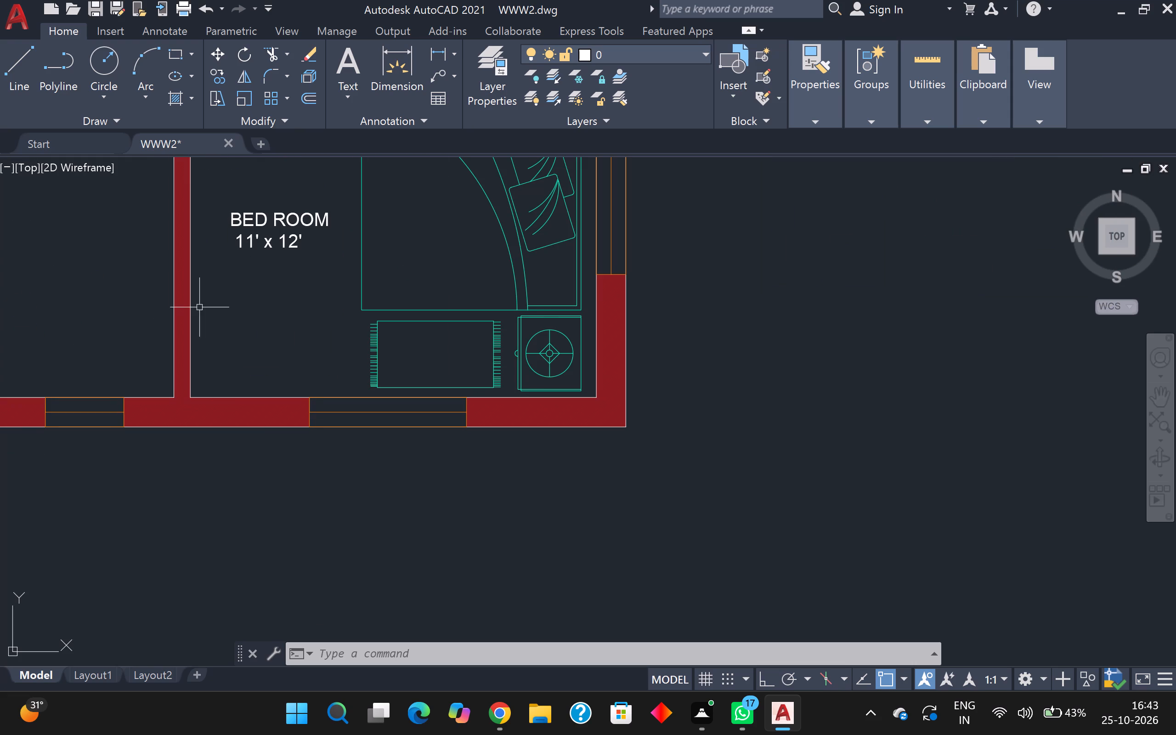
pyautogui.moveTo(199, 307); pyautogui.dragTo(172, 304, button='middle')
pyautogui.scroll(-2, 194, 288)
pyautogui.scroll(1, 204, 288)
pyautogui.moveTo(213, 289); pyautogui.dragTo(113, 439, button='middle')
pyautogui.scroll(-1, 164, 307)
pyautogui.moveTo(164, 305); pyautogui.dragTo(172, 363, button='middle')
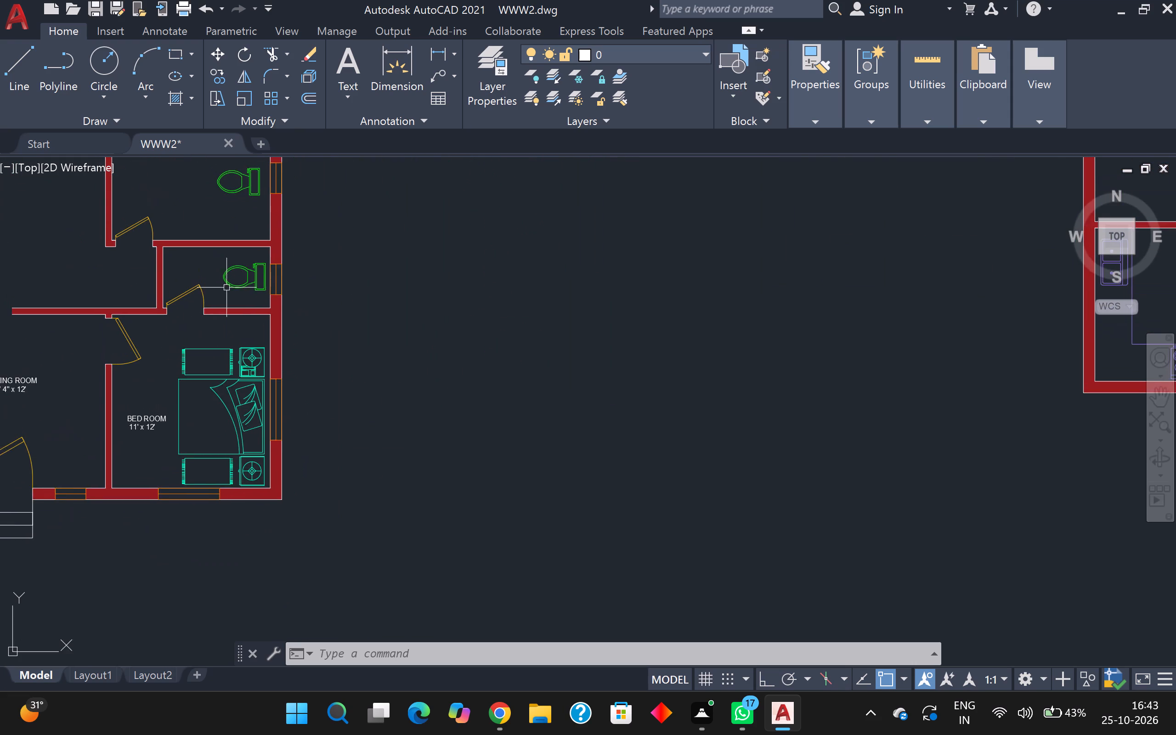
pyautogui.scroll(-1, 226, 271)
pyautogui.moveTo(226, 271); pyautogui.dragTo(233, 418, button='middle')
pyautogui.scroll(-1, 86, 354)
pyautogui.scroll(3, 81, 352)
pyautogui.doubleClick(66, 324)
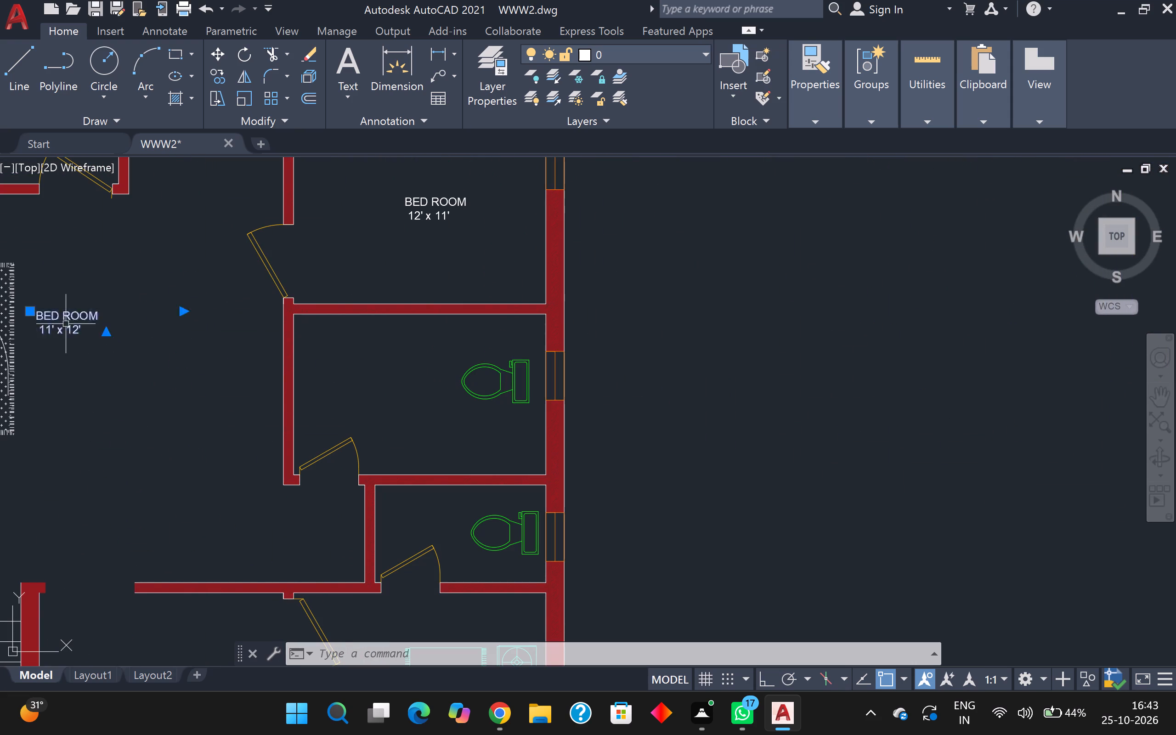
pyautogui.scroll(2, 64, 321)
pyautogui.scroll(-1, 79, 316)
pyautogui.moveTo(84, 316); pyautogui.dragTo(139, 308, button='middle')
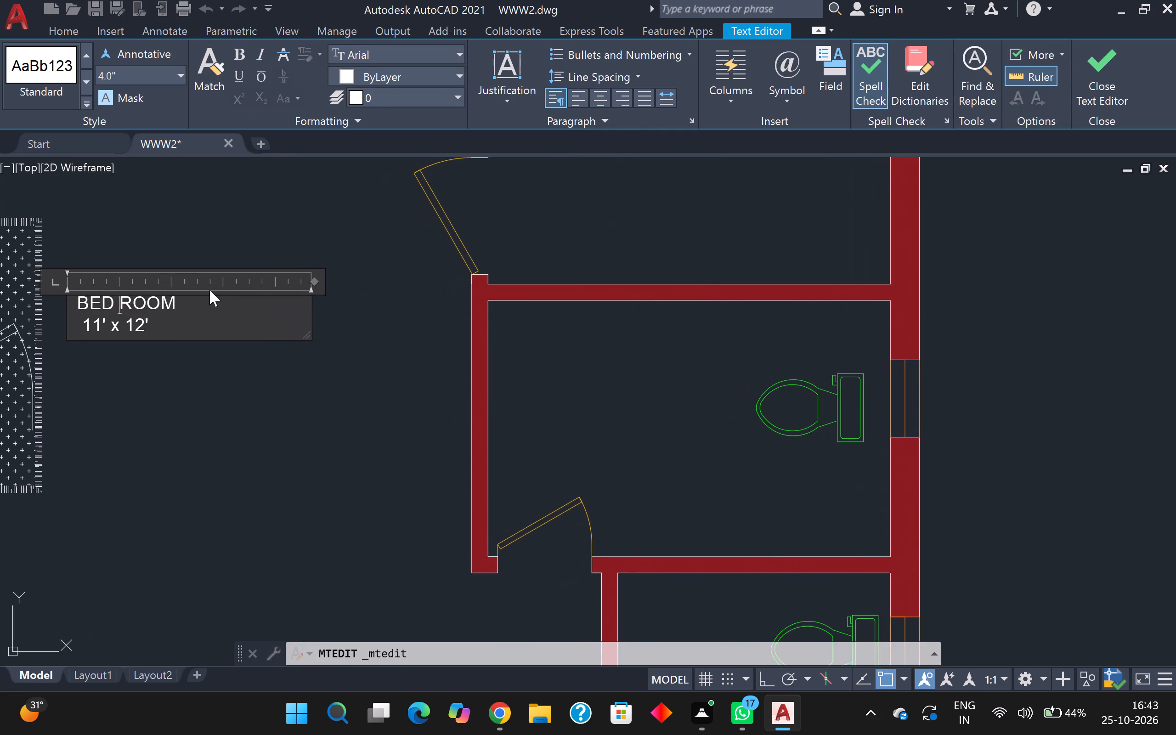
pyautogui.scroll(1, 209, 290)
pyautogui.moveTo(190, 295); pyautogui.dragTo(188, 302)
pyautogui.moveTo(167, 322); pyautogui.dragTo(80, 344)
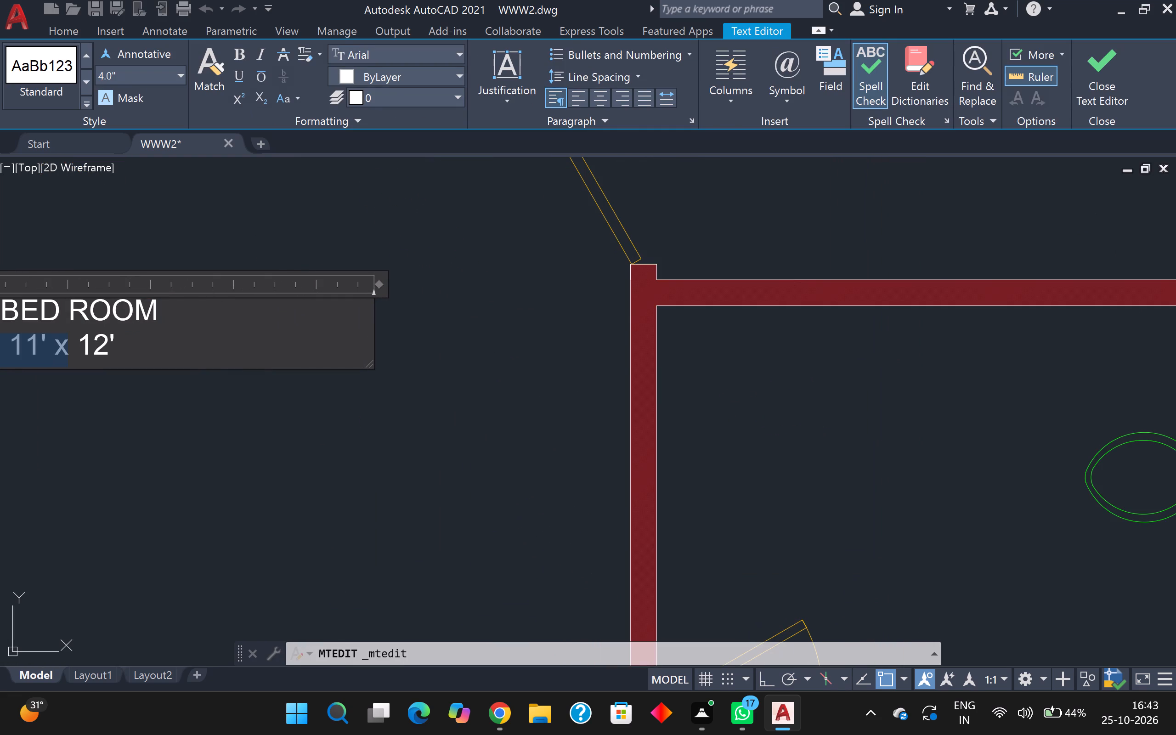
pyautogui.moveTo(80, 344); pyautogui.dragTo(105, 344)
pyautogui.click(128, 336)
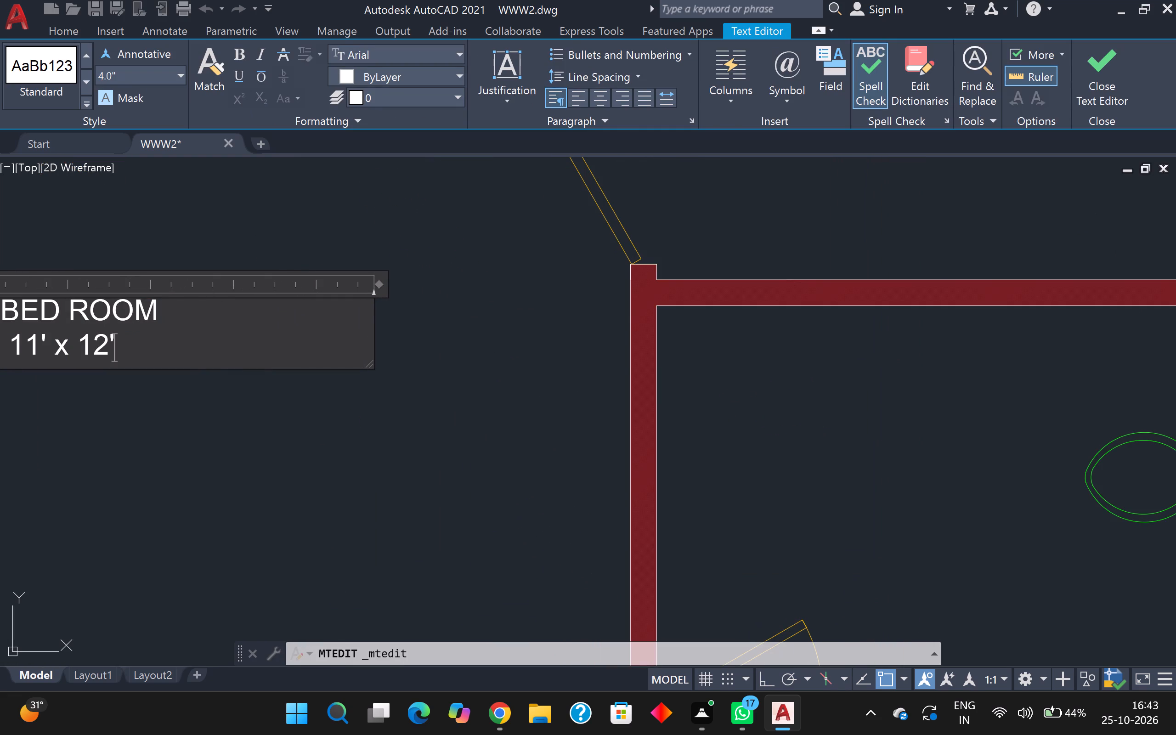
pyautogui.moveTo(208, 318); pyautogui.dragTo(2, 318)
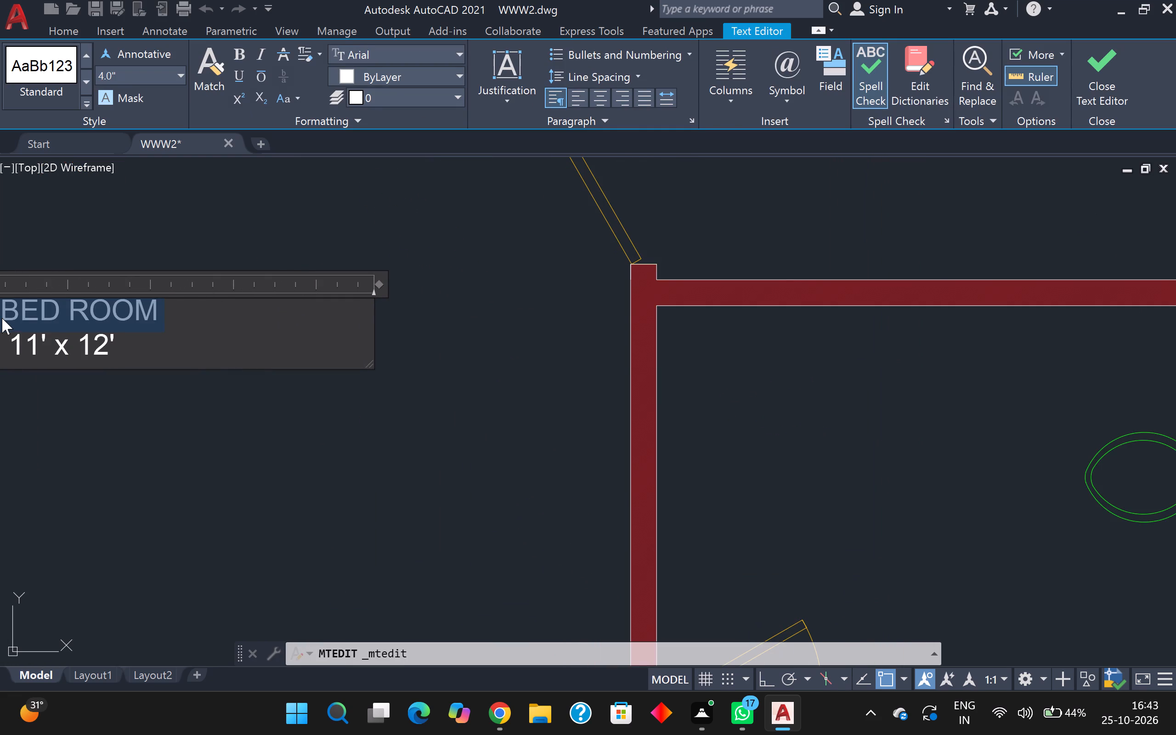
pyautogui.press('BackSpace')
pyautogui.press('space')
pyautogui.write('LIVBING')
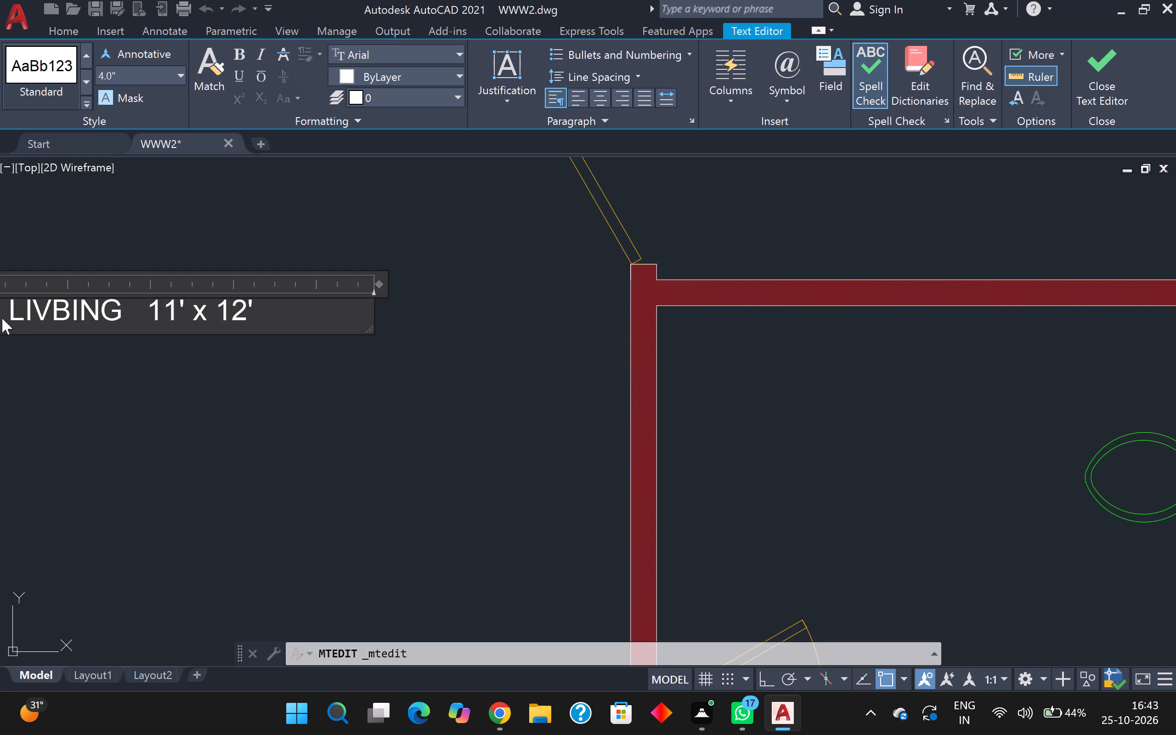
pyautogui.press('BackSpace')
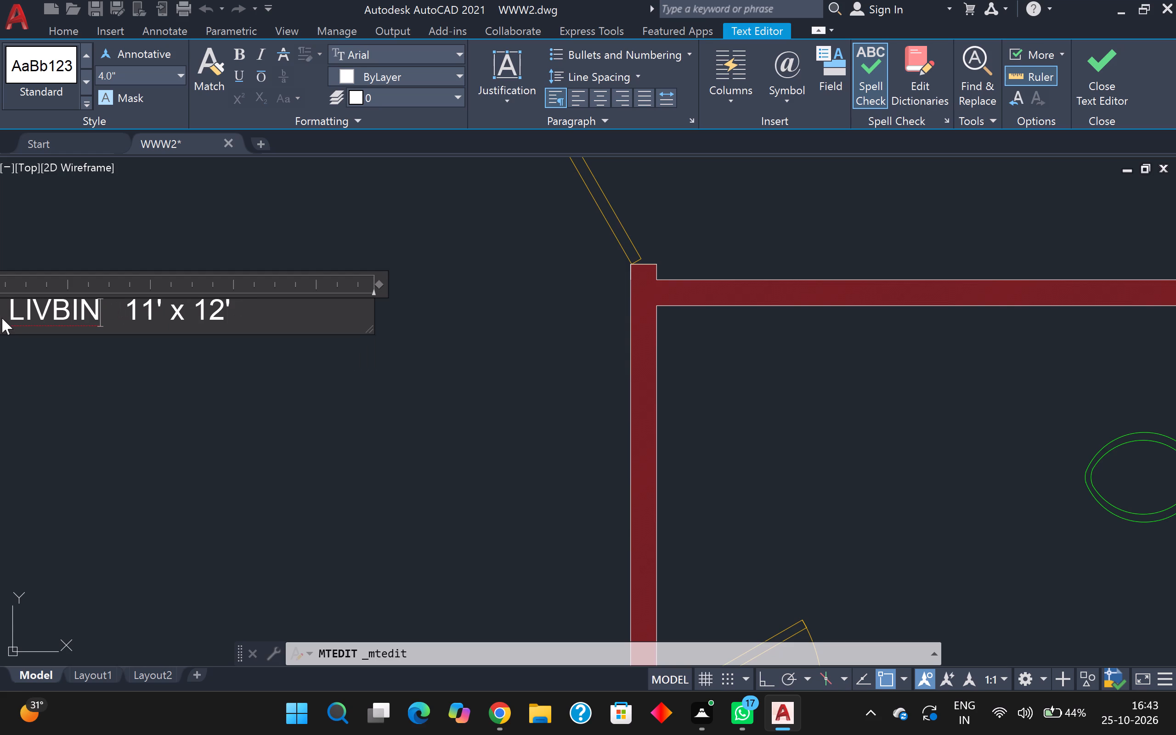
pyautogui.press('BackSpace')
pyautogui.press('BackSpace')
pyautogui.press('BackSpace')
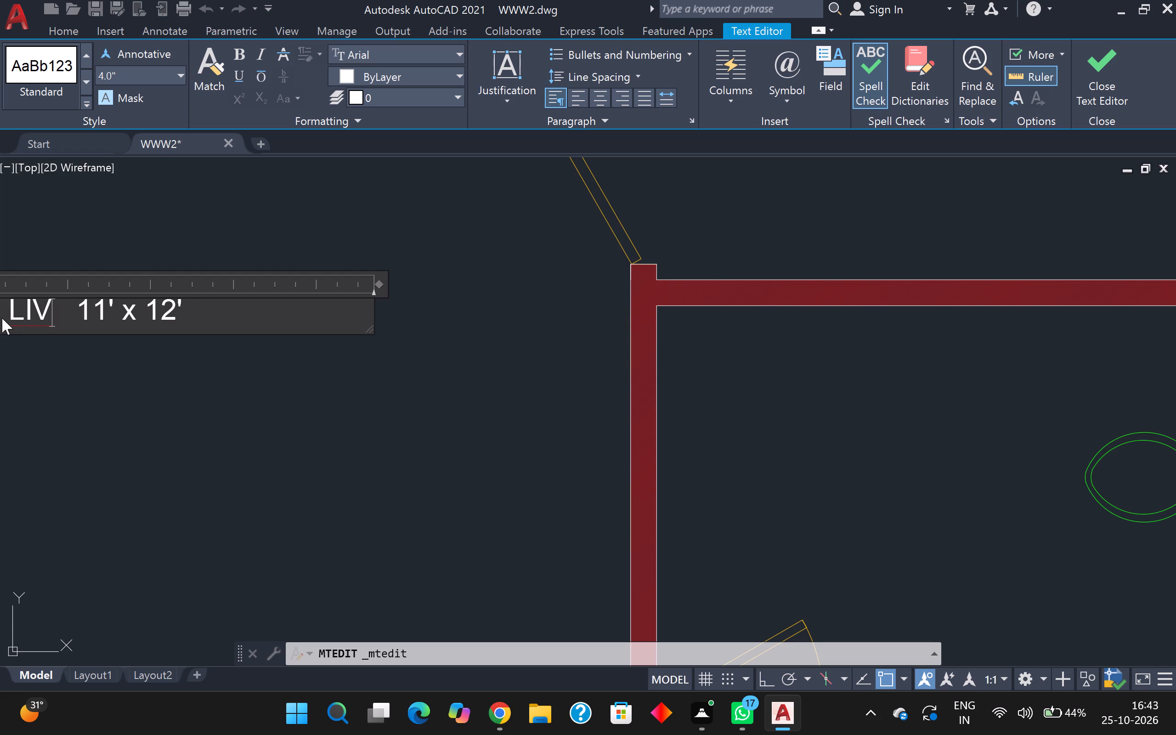
pyautogui.write('IN')
pyautogui.press('g')
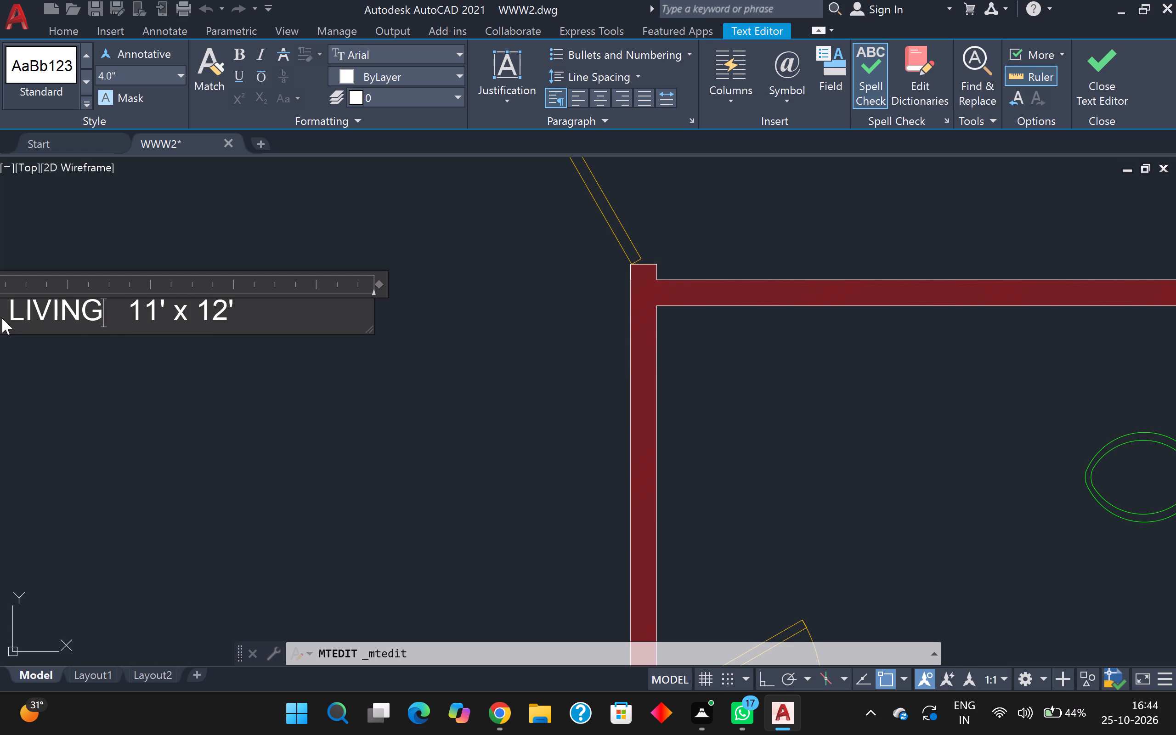
pyautogui.press('/')
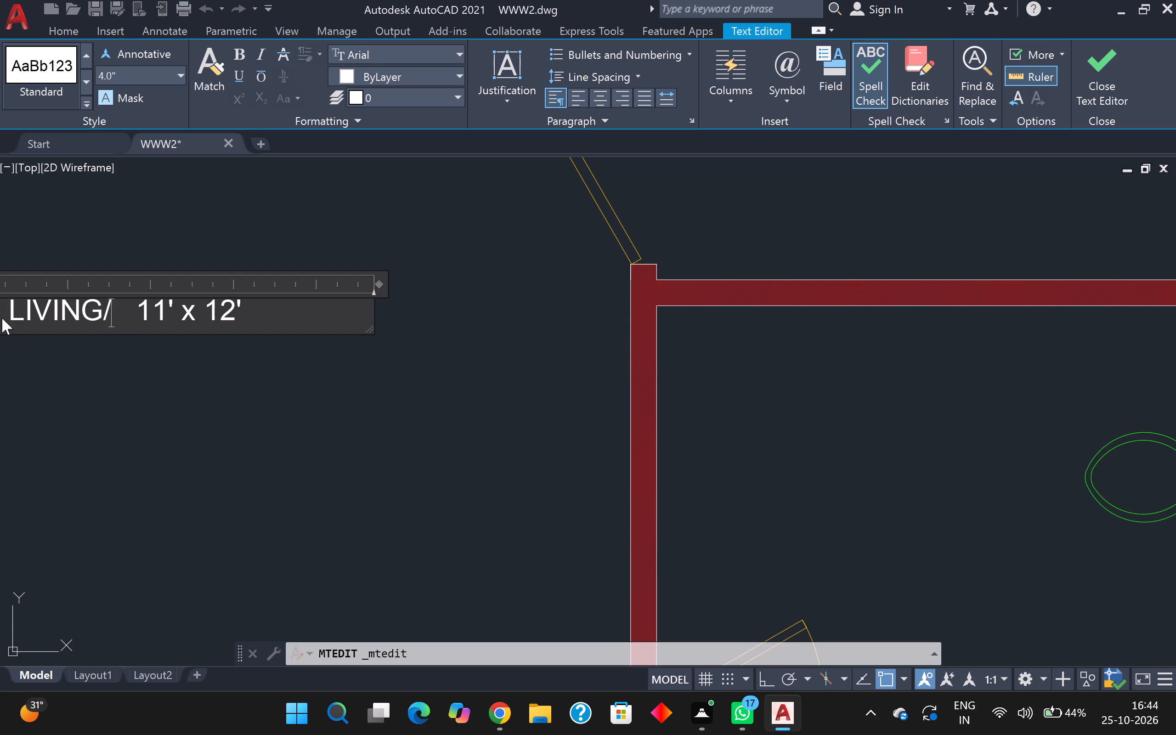
pyautogui.write('DWF')
pyautogui.press('BackSpace')
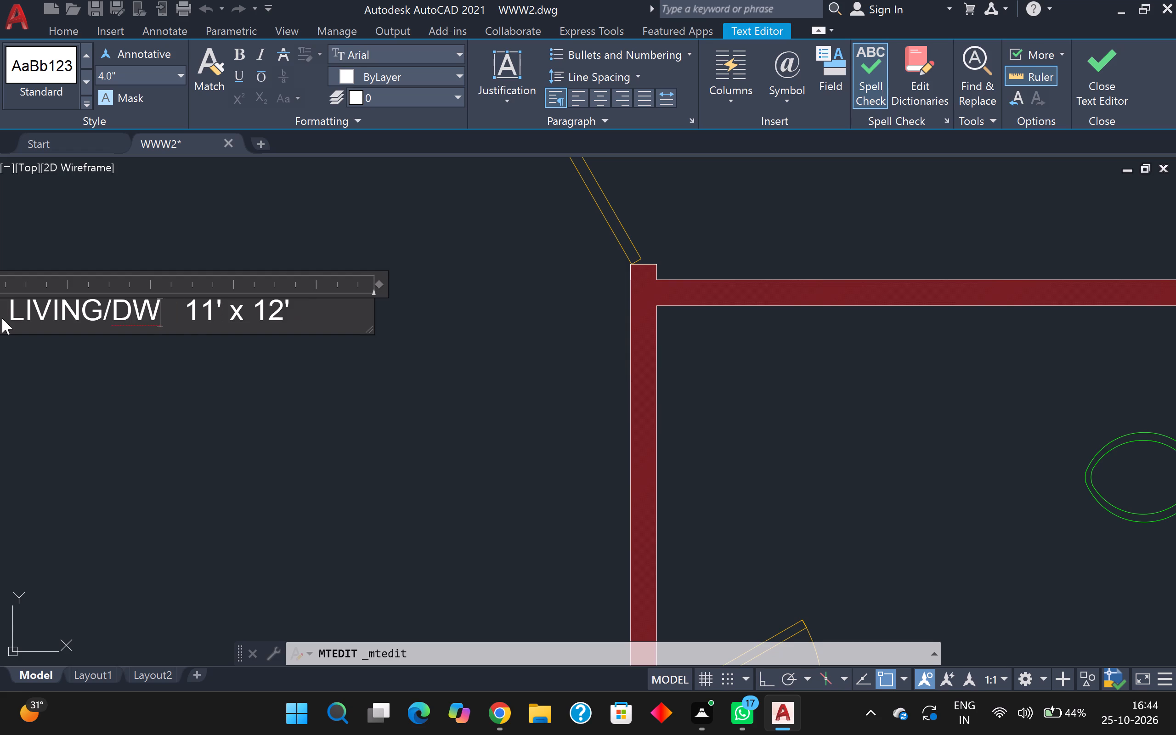
pyautogui.press('g')
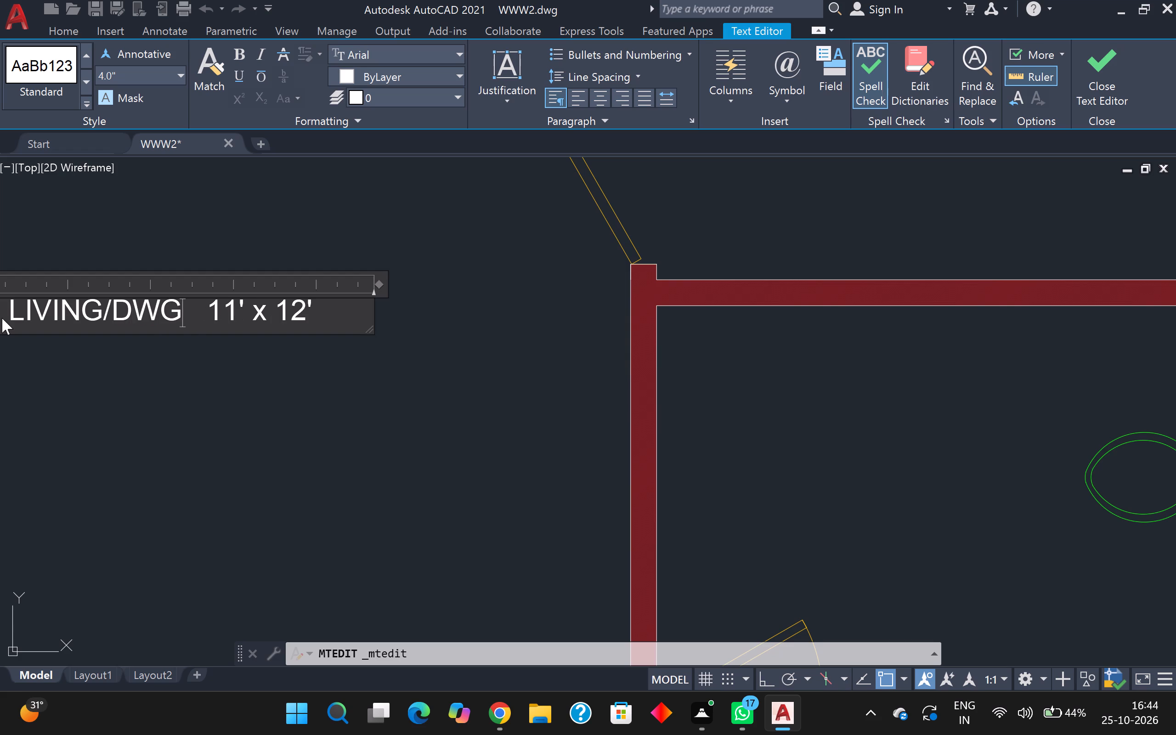
# Put the size on its own line below LIVING/DWG, indented by one space.
pyautogui.scroll(-1, 0, 324)
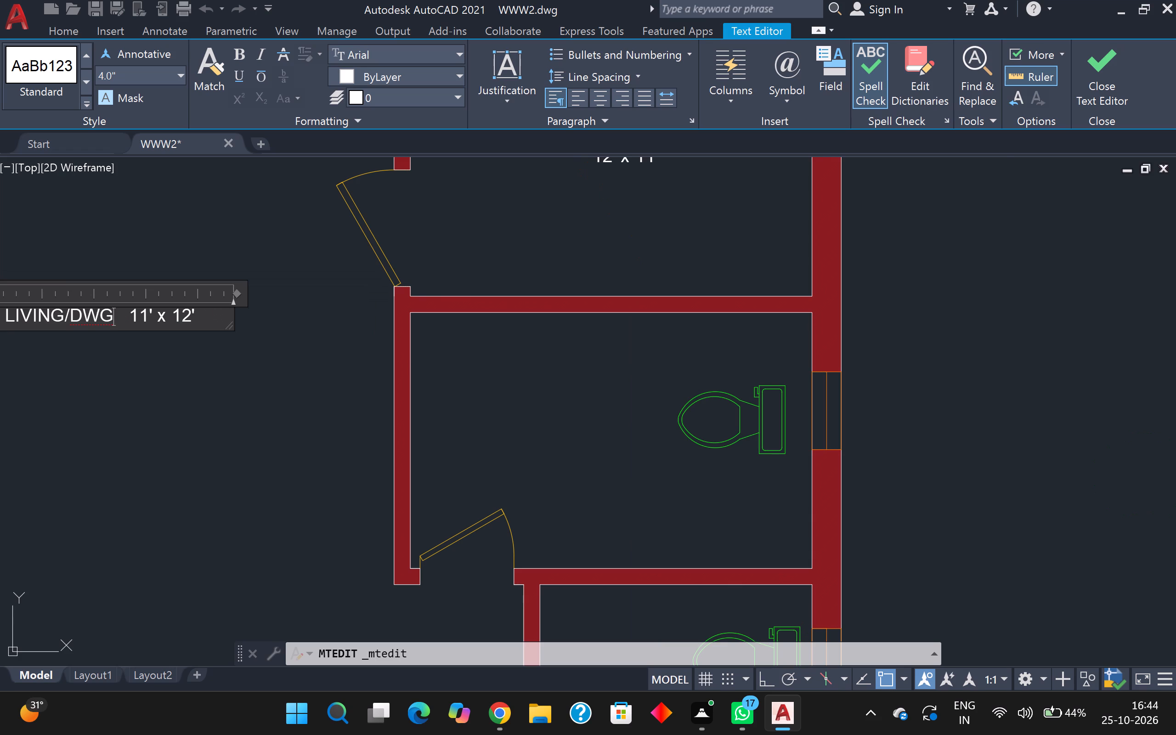
pyautogui.press('Return')
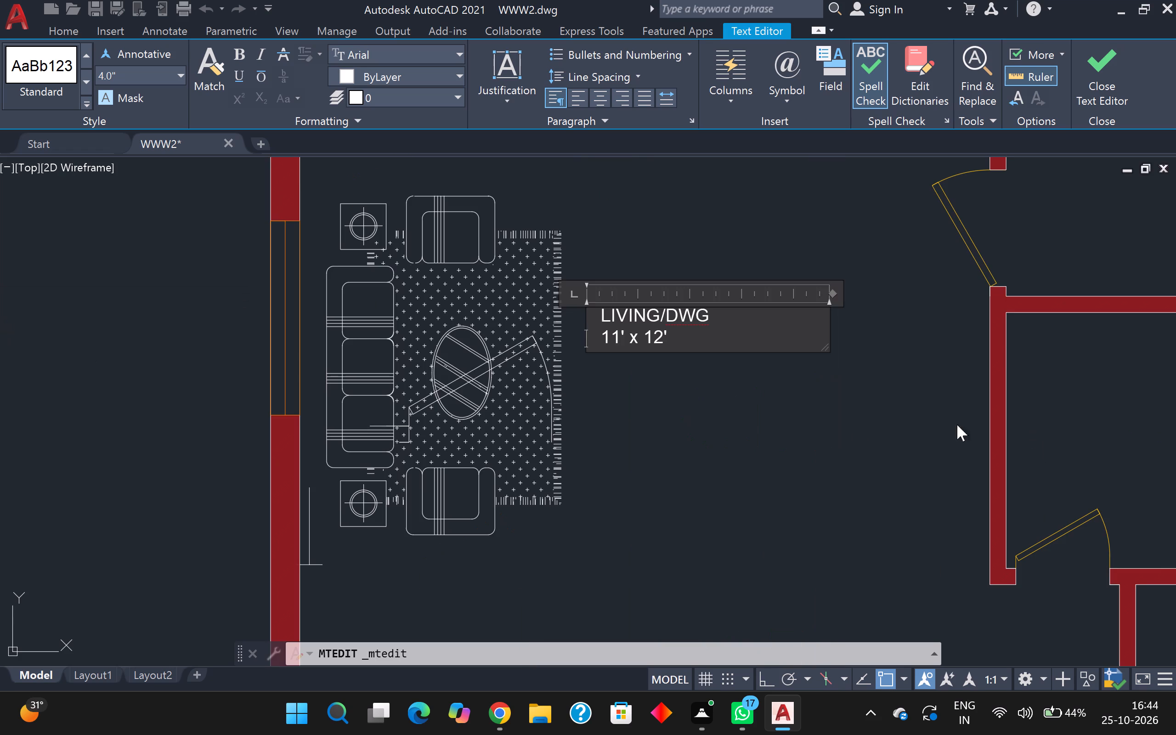
pyautogui.click(602, 332)
pyautogui.press('space')
# Set the first dimension of the LIVING/DWG label's size line to 17' 9.
pyautogui.scroll(1, 645, 349)
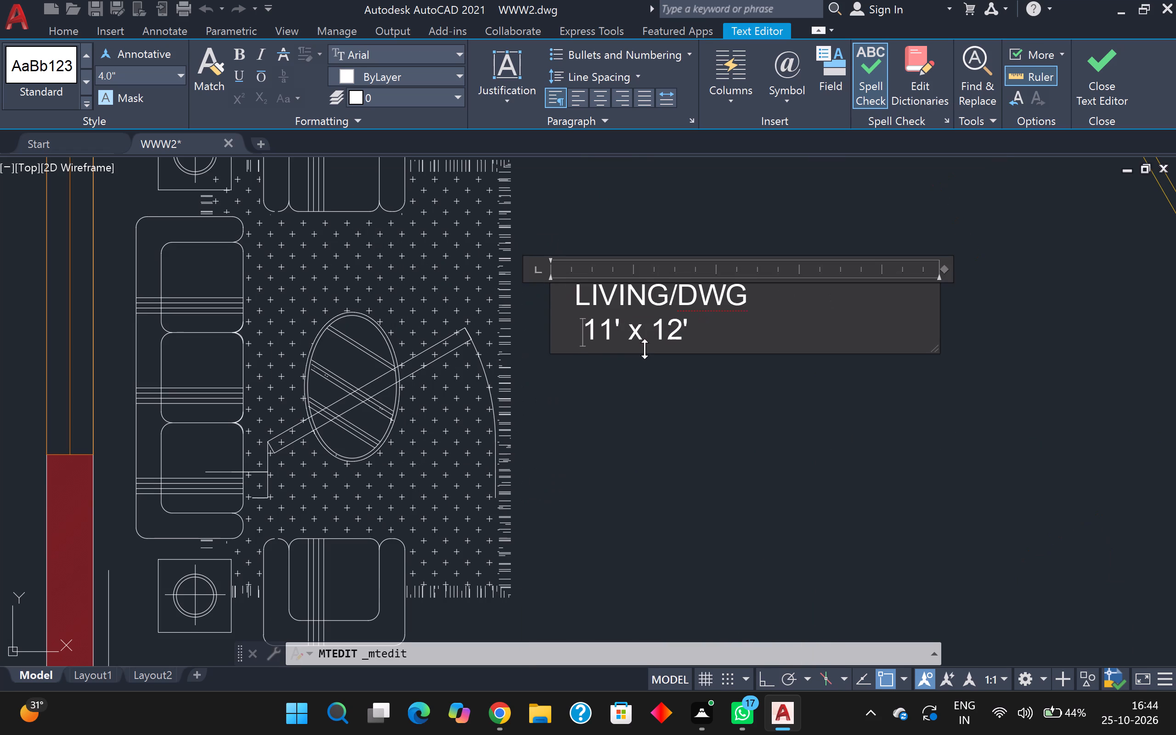
pyautogui.scroll(2, 625, 344)
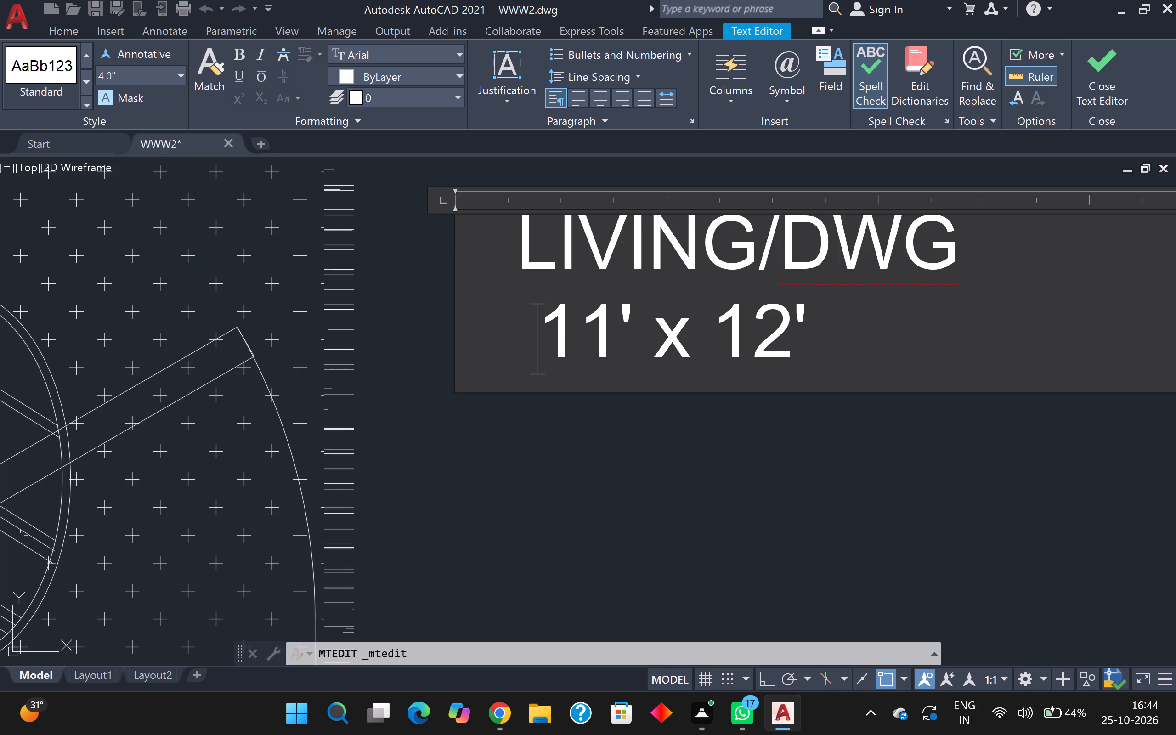
pyautogui.click(613, 323)
pyautogui.press('BackSpace')
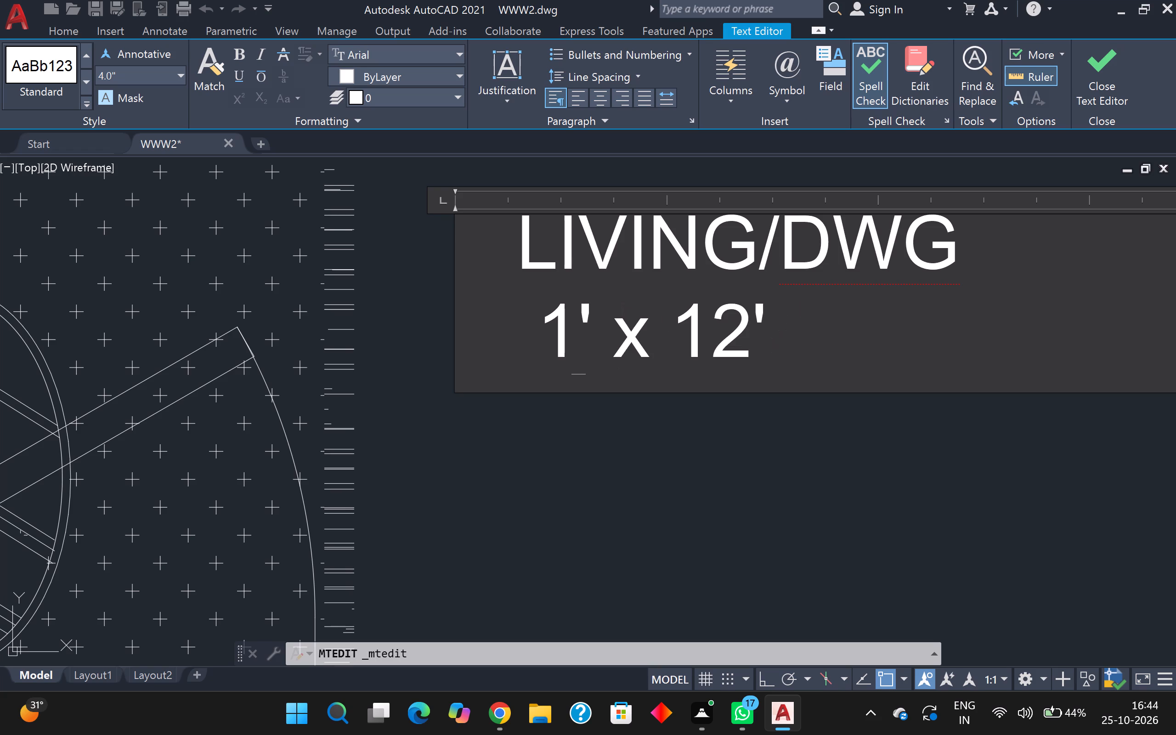
pyautogui.press('7')
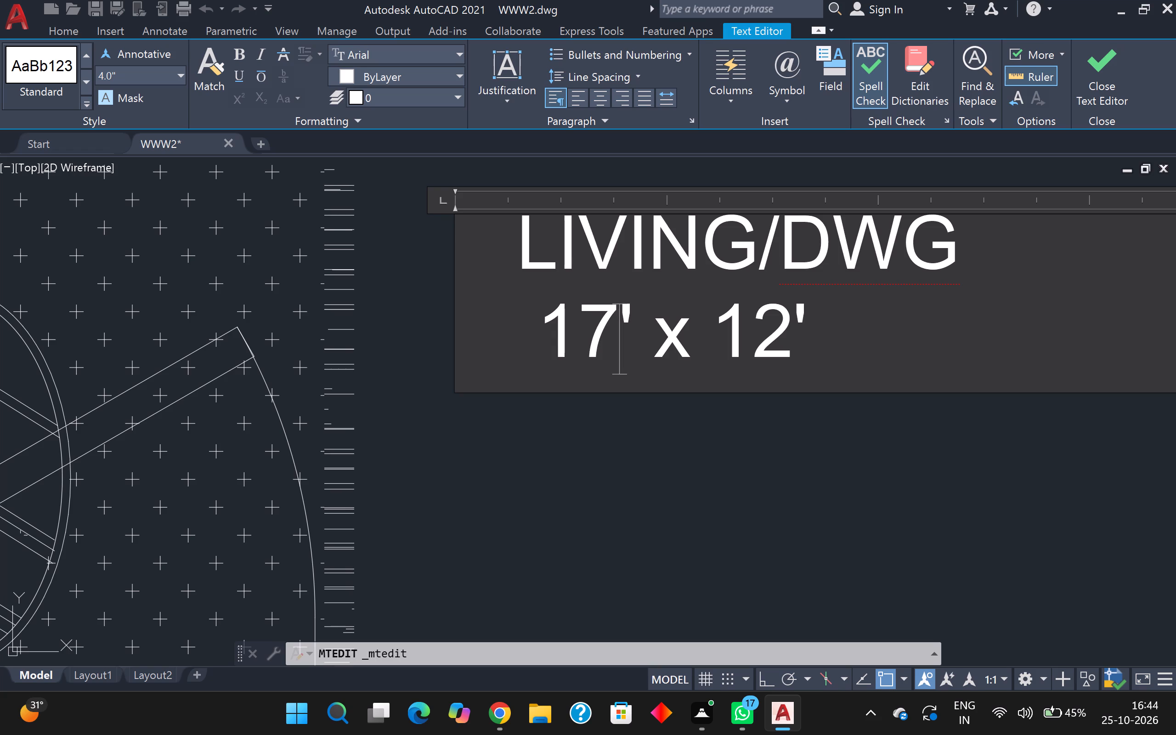
pyautogui.scroll(1, 628, 390)
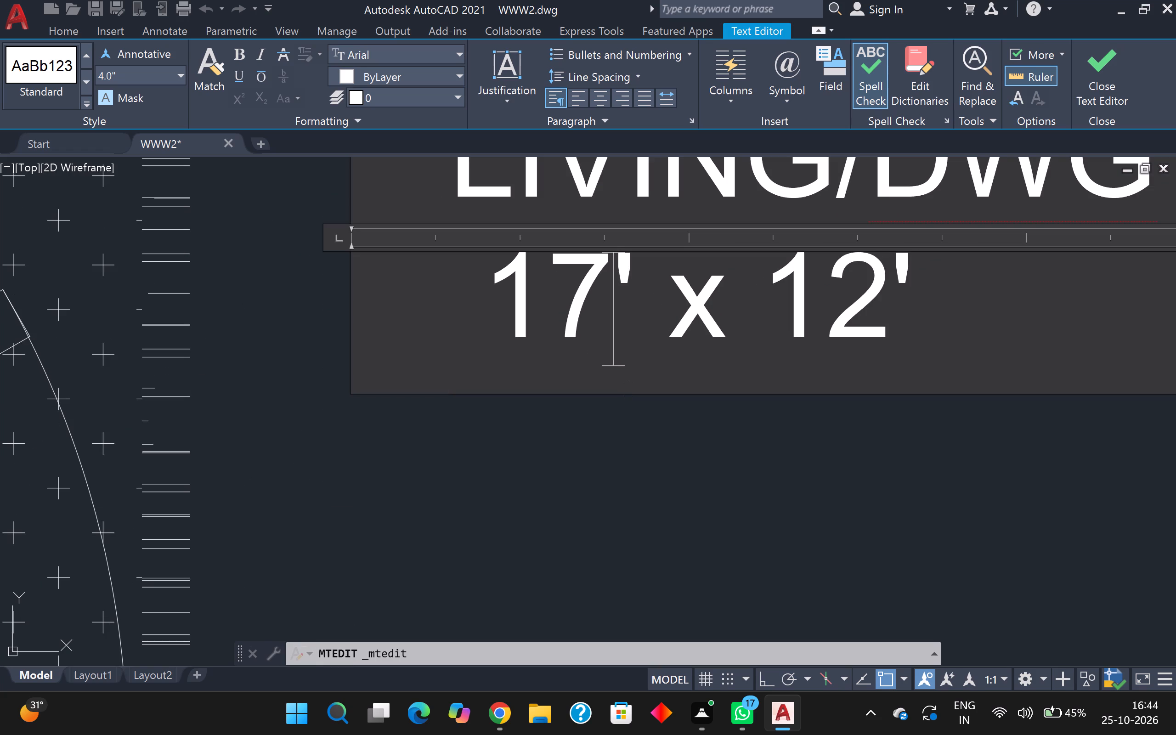
pyautogui.click(637, 340)
pyautogui.press('space')
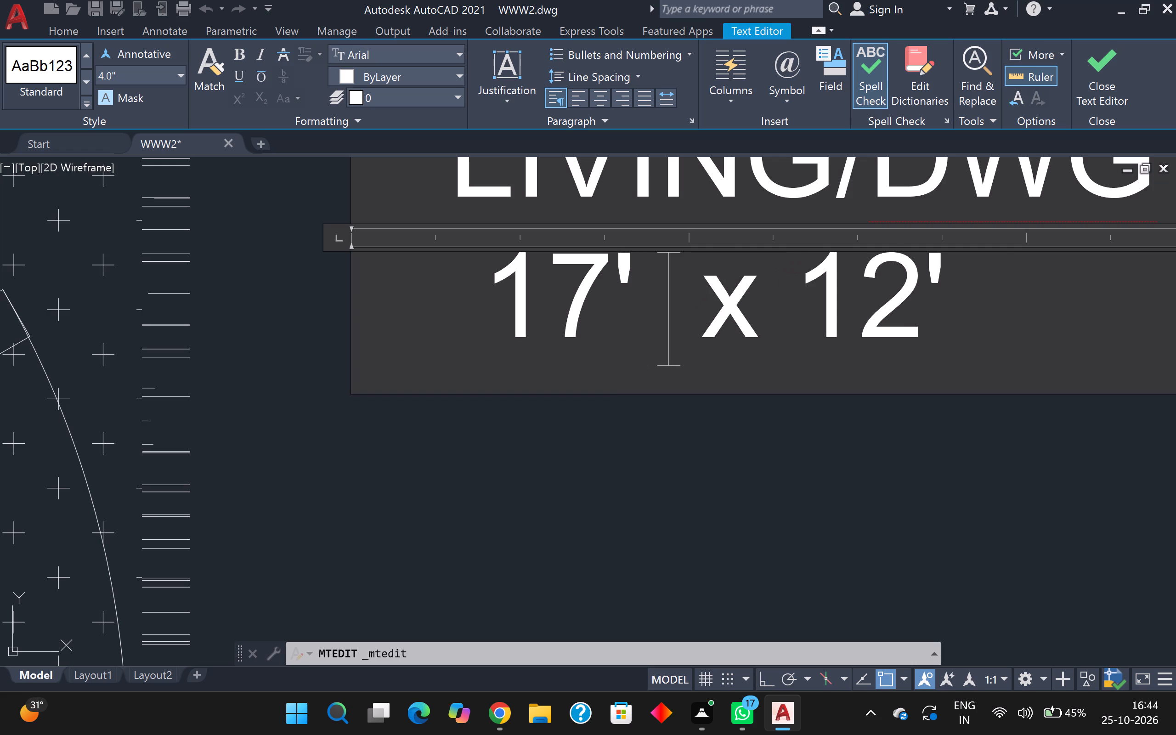
pyautogui.press('9')
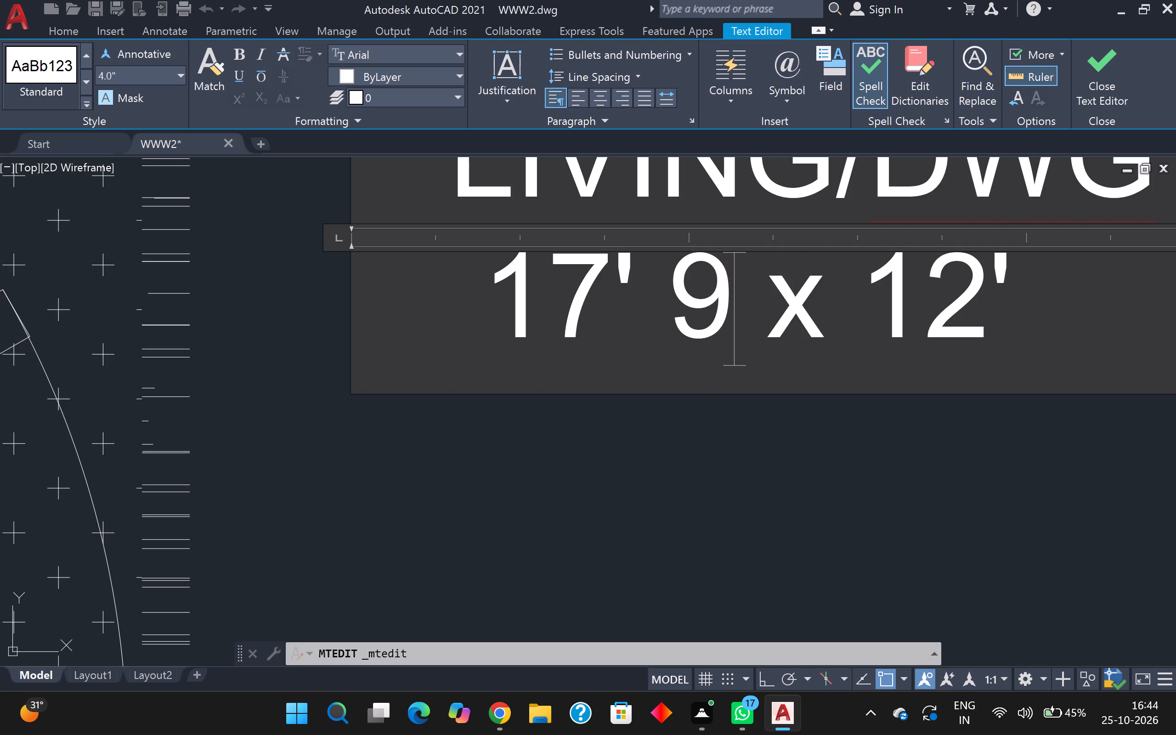
# Set the second dimension of the LIVING/DWG label's size line to 17' 9".
pyautogui.scroll(-1, 645, 358)
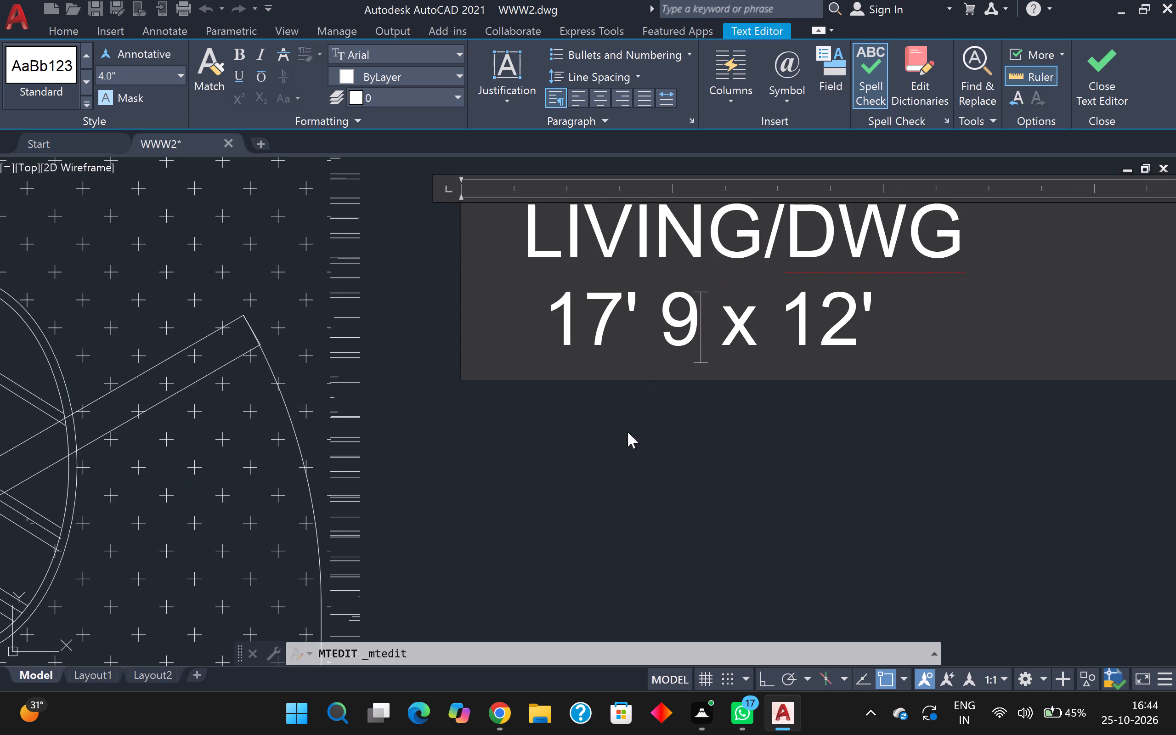
pyautogui.moveTo(604, 479); pyautogui.dragTo(260, 511, button='middle')
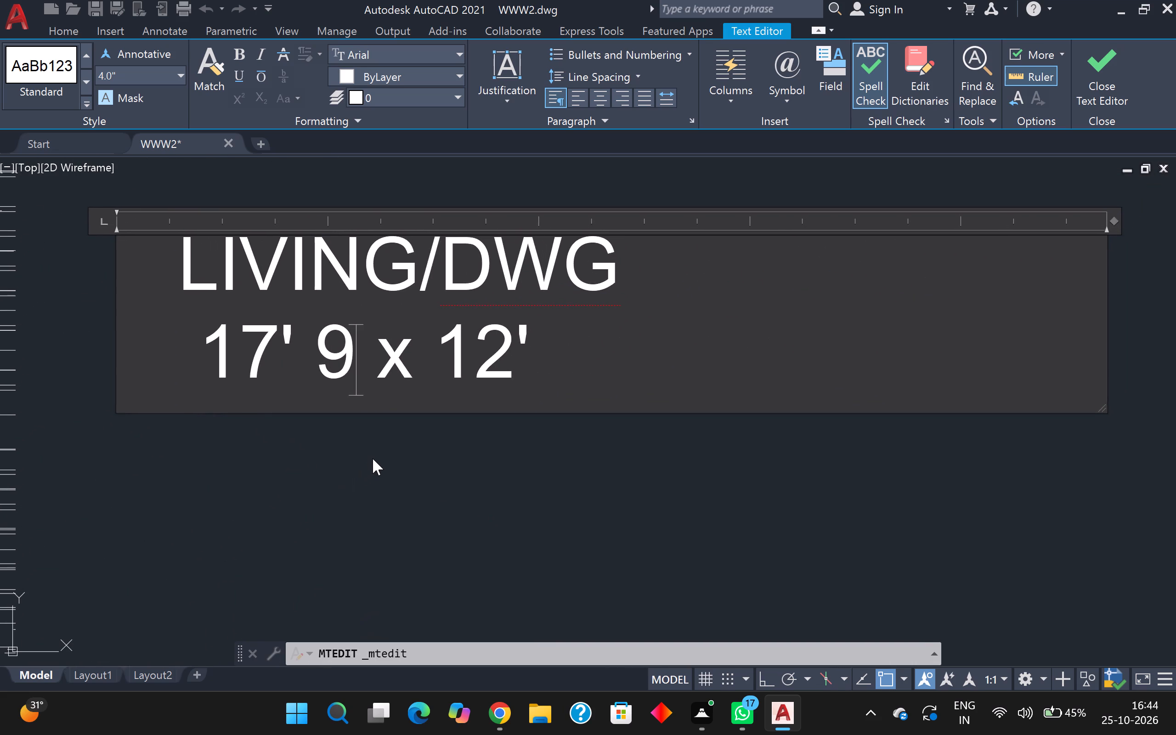
pyautogui.scroll(1, 363, 444)
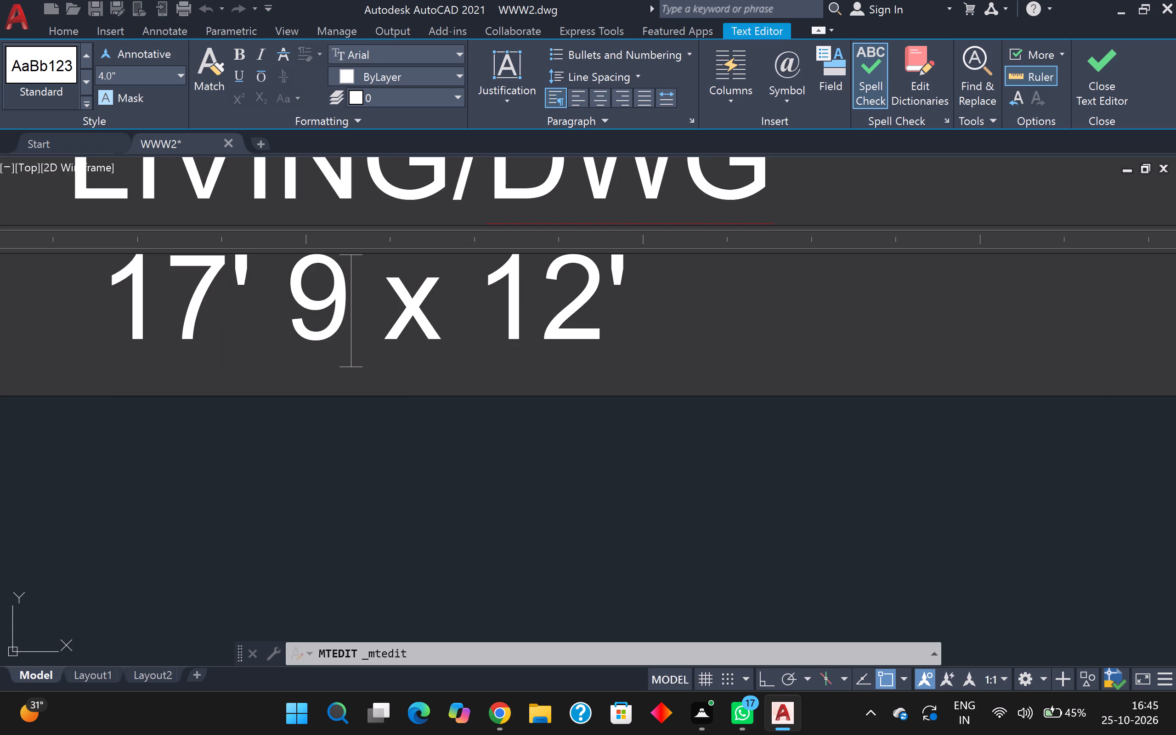
pyautogui.moveTo(610, 316); pyautogui.dragTo(602, 316)
pyautogui.press('BackSpace')
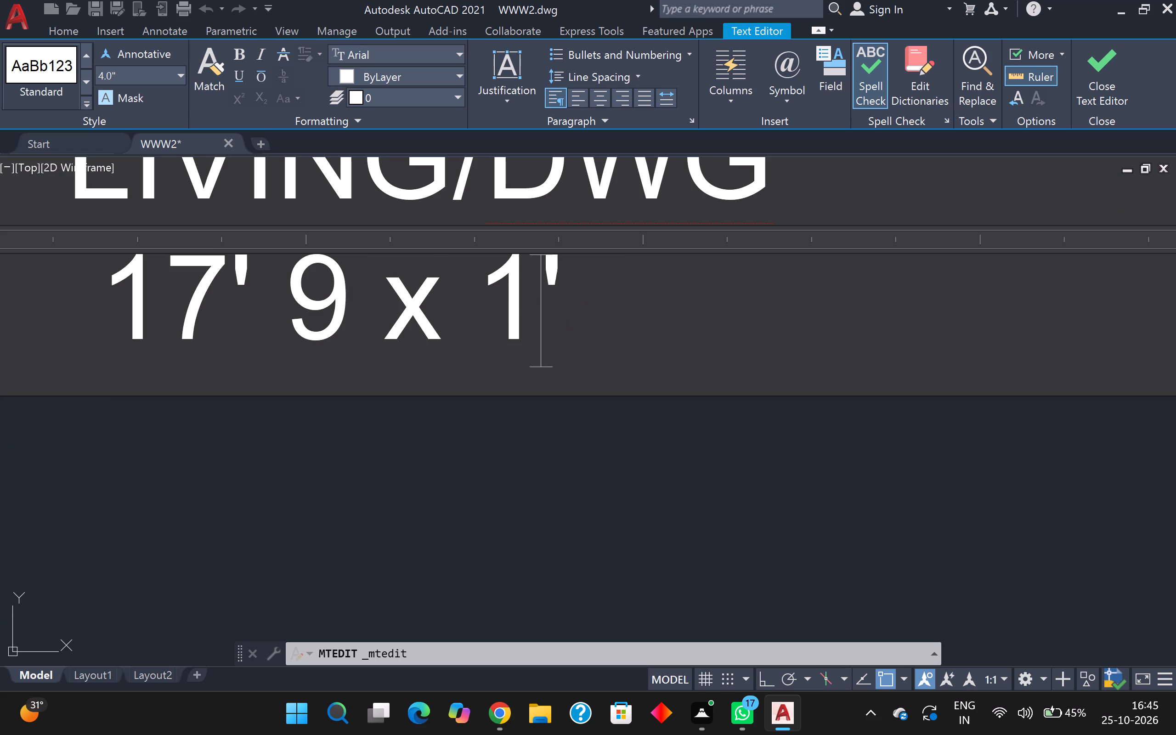
pyautogui.press('7')
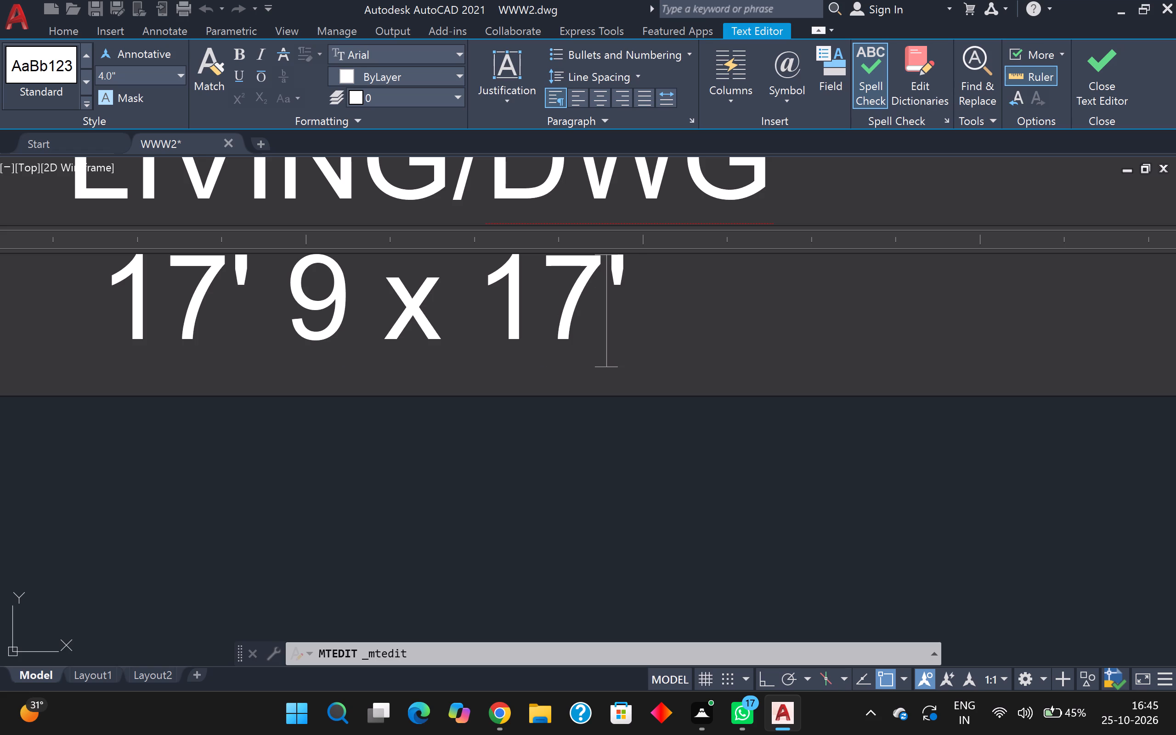
pyautogui.click(649, 328)
pyautogui.press('space')
pyautogui.write('9')
pyautogui.hotkey('shift', '"')
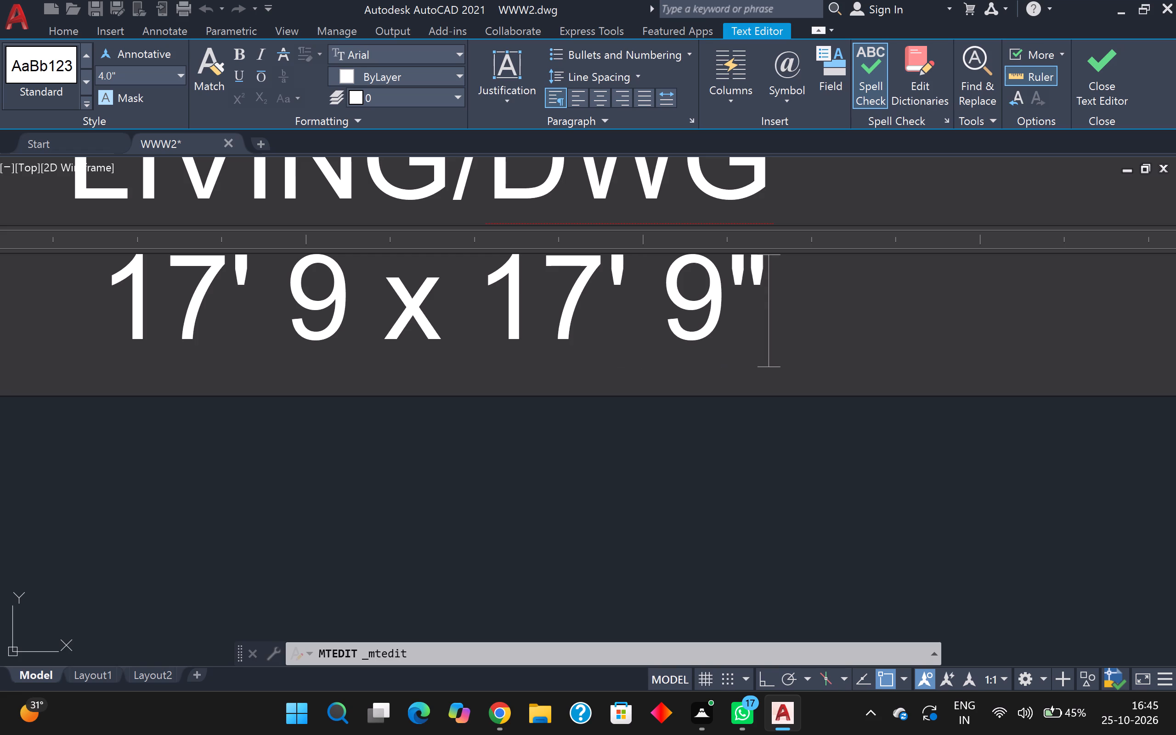
pyautogui.scroll(1, 657, 363)
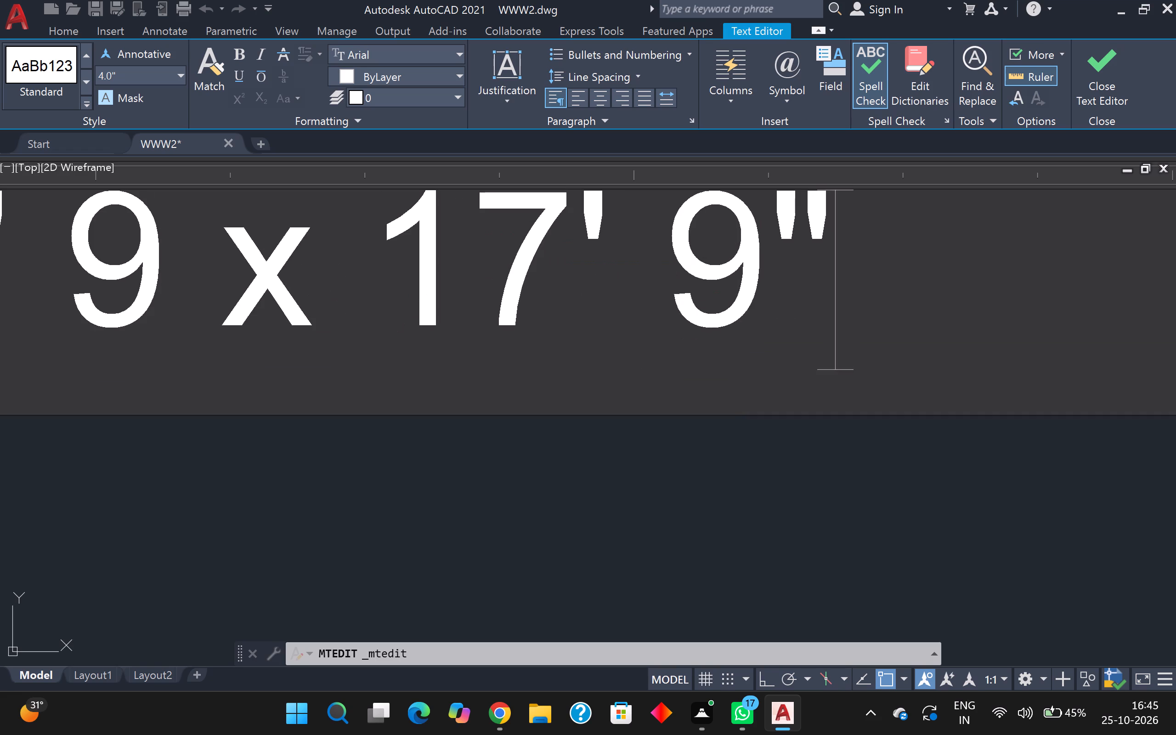
# Set the second dimension of the LIVING/DWG label's size line to 17' 4" and finish editing the label.
pyautogui.scroll(-1, 4, 330)
pyautogui.scroll(-2, 46, 321)
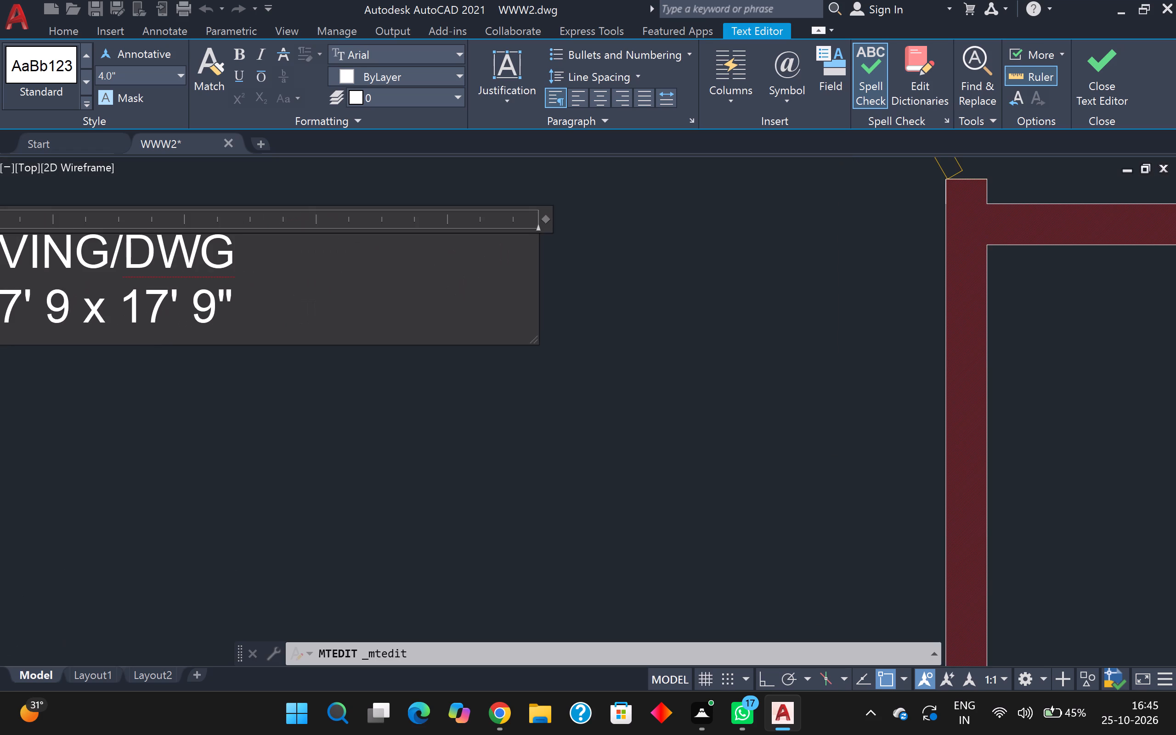
pyautogui.moveTo(67, 371); pyautogui.dragTo(251, 370, button='middle')
pyautogui.scroll(1, 288, 321)
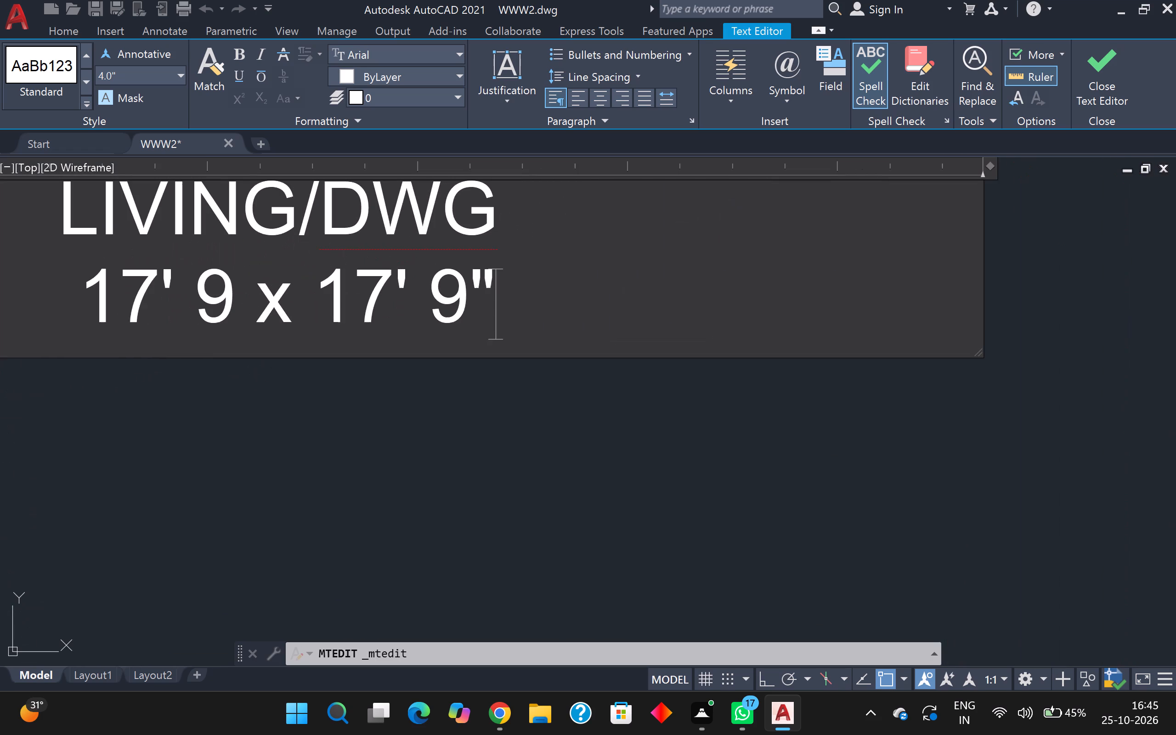
pyautogui.click(463, 316)
pyautogui.press('BackSpace')
pyautogui.press('4')
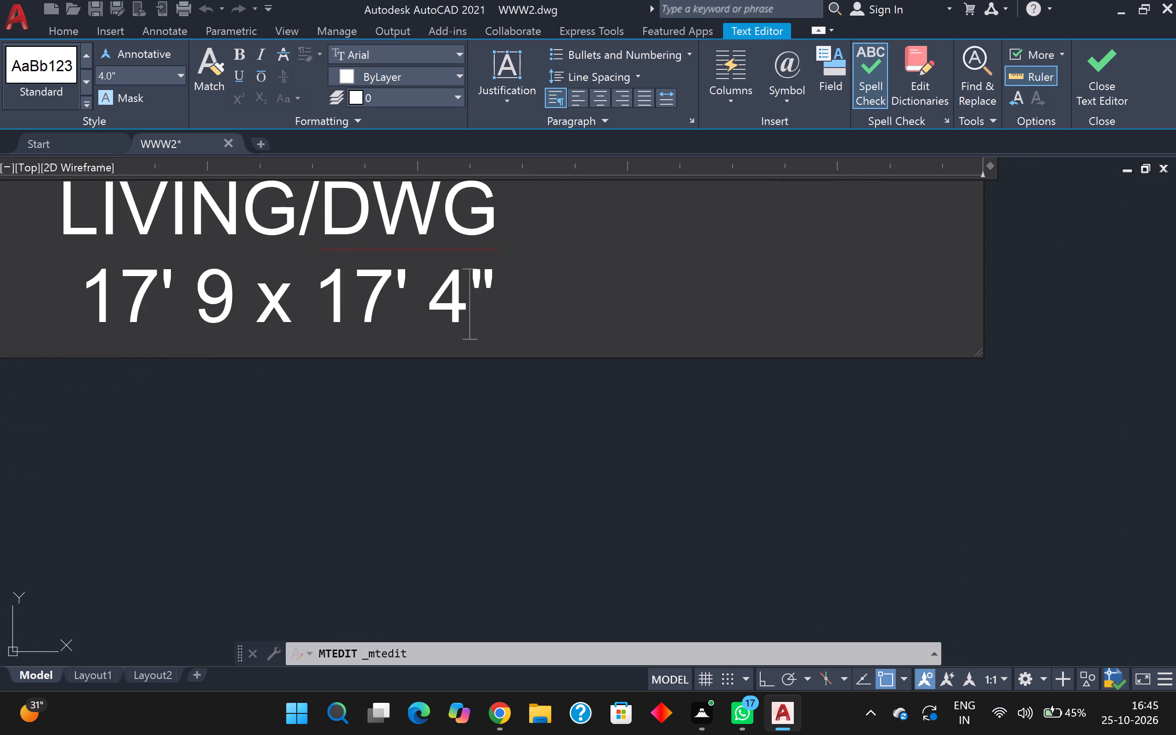
pyautogui.scroll(-4, 535, 143)
pyautogui.scroll(-2, 599, 404)
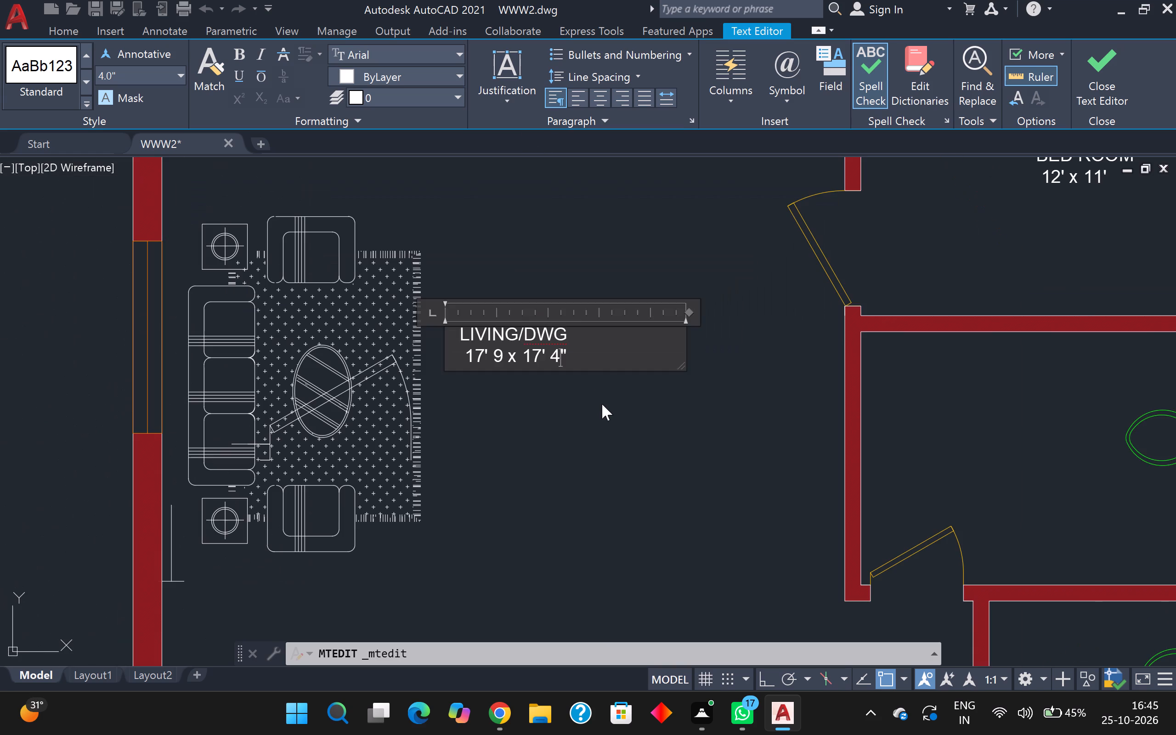
pyautogui.click(601, 419)
# Examine the room labels across the new floor plan and compare its layout with the neighbouring furnished plans.
pyautogui.scroll(-2, 421, 324)
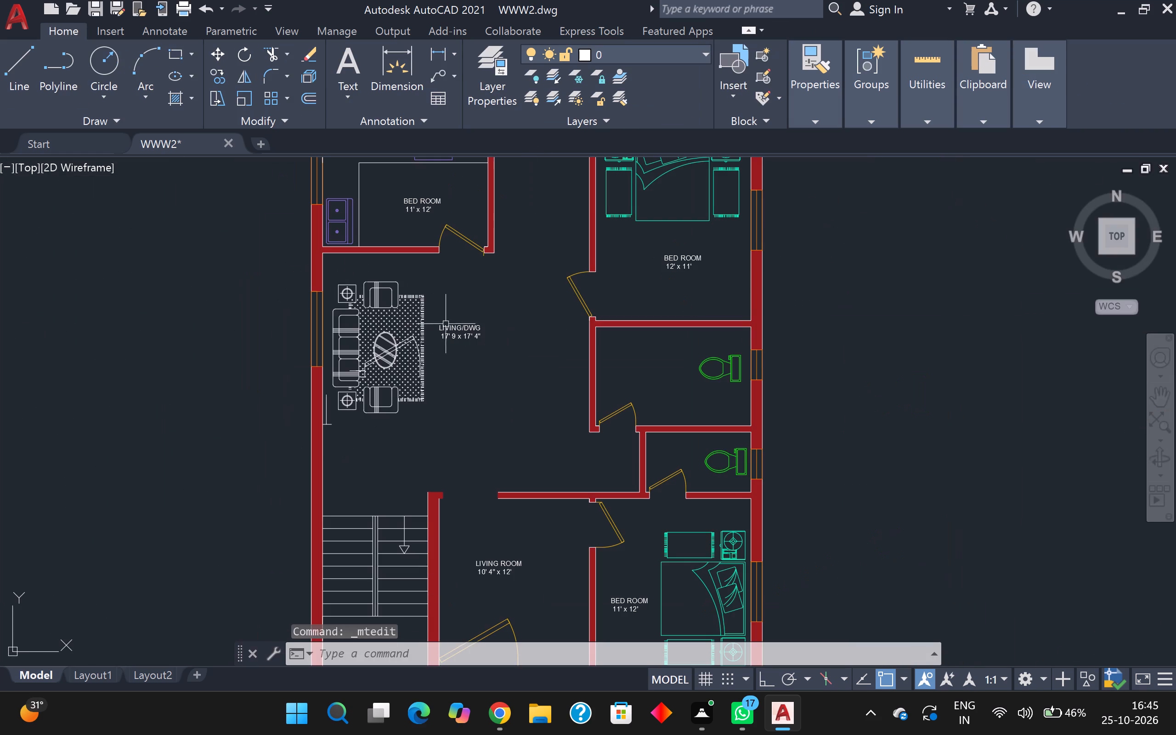
pyautogui.moveTo(528, 356); pyautogui.dragTo(497, 285, button='middle')
pyautogui.scroll(-1, 514, 322)
pyautogui.scroll(3, 434, 228)
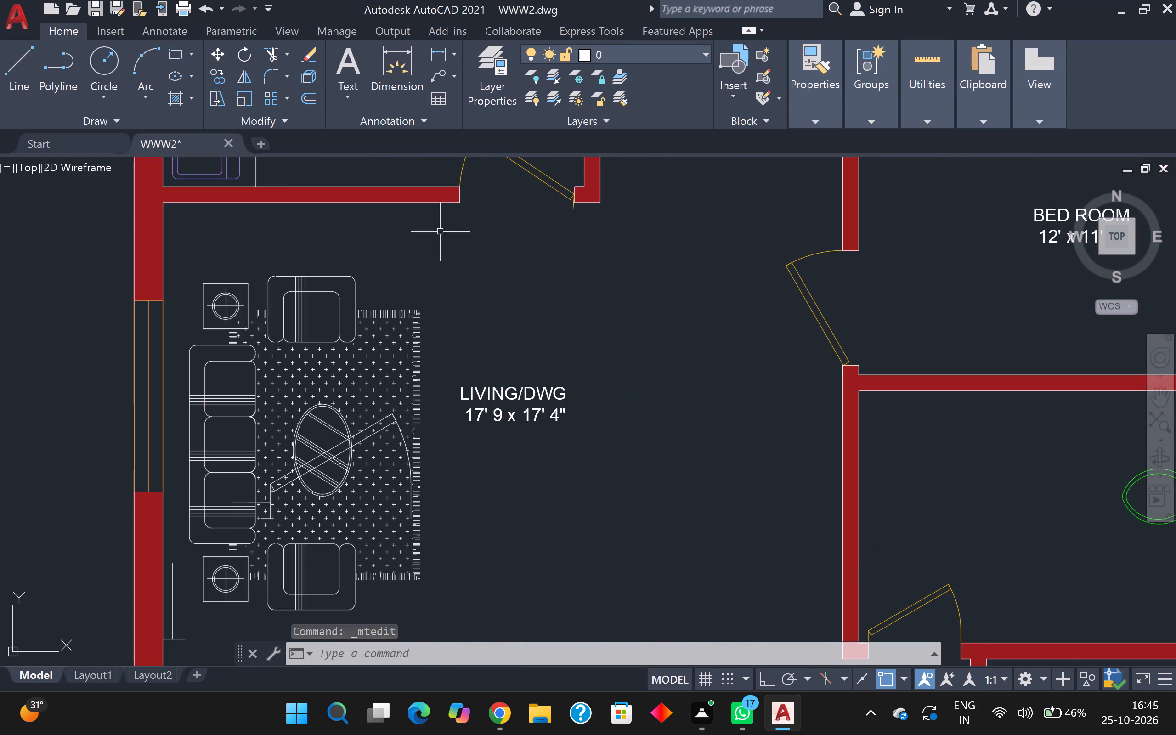
pyautogui.scroll(-2, 503, 335)
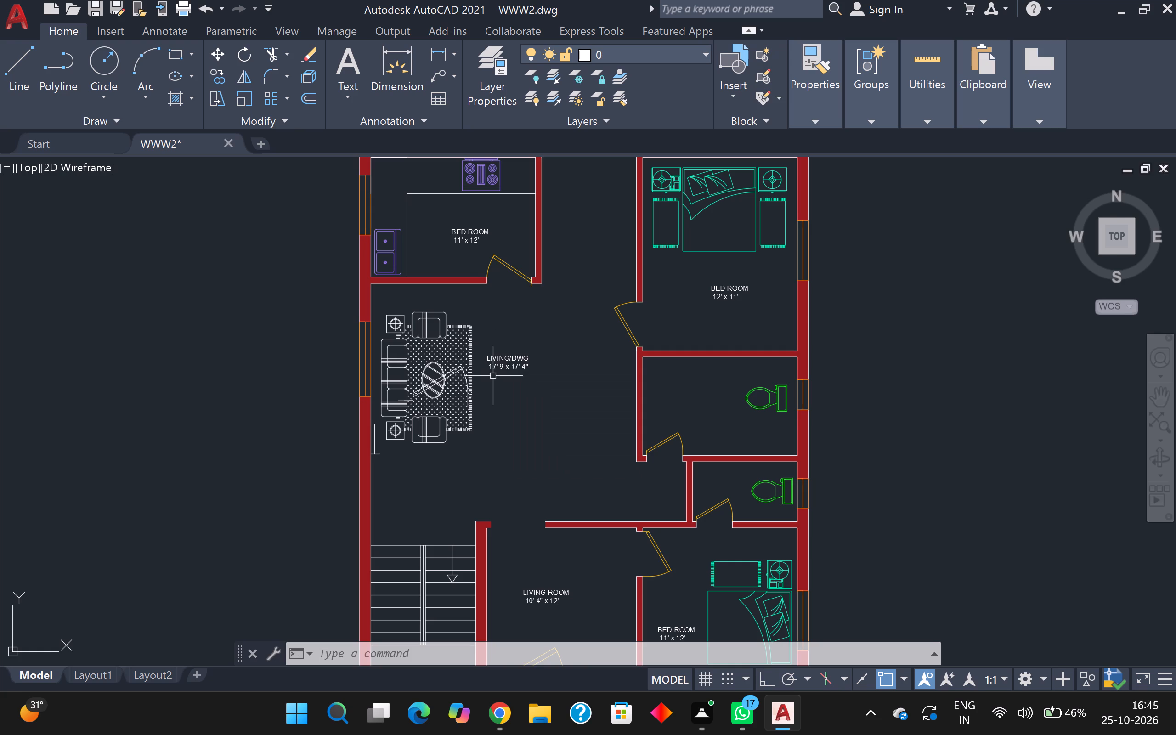
pyautogui.scroll(-2, 493, 377)
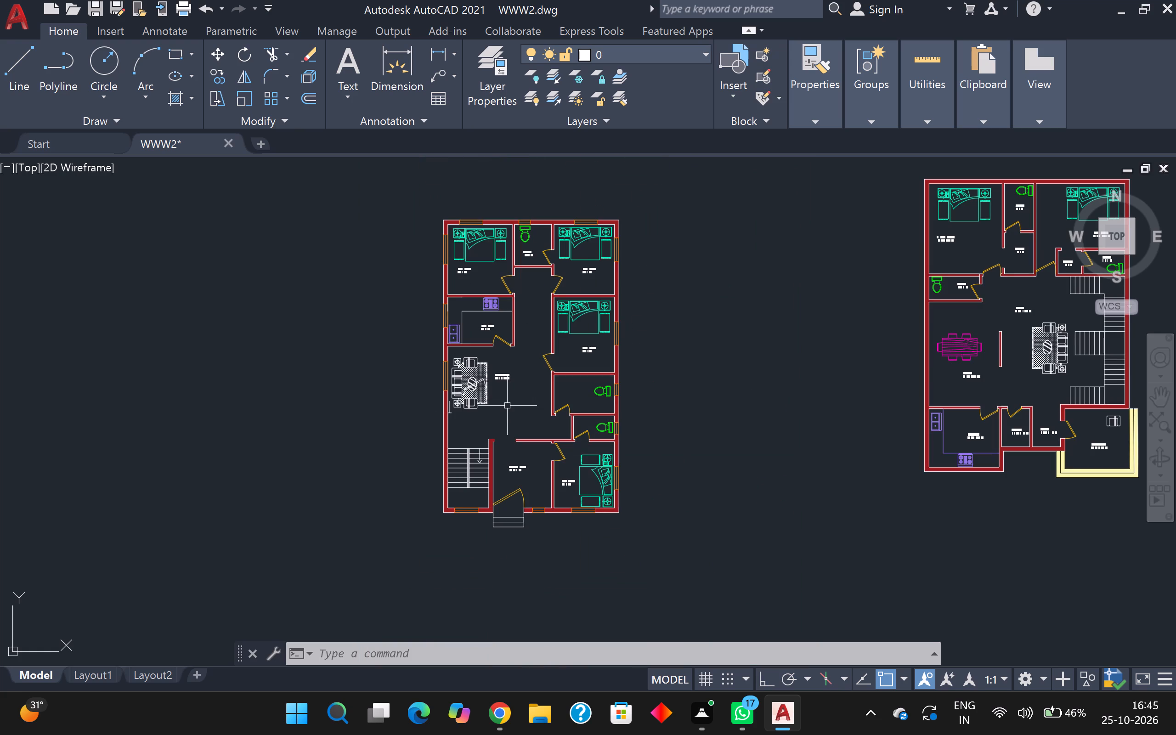
pyautogui.scroll(3, 507, 413)
pyautogui.scroll(-3, 507, 413)
pyautogui.scroll(2, 767, 284)
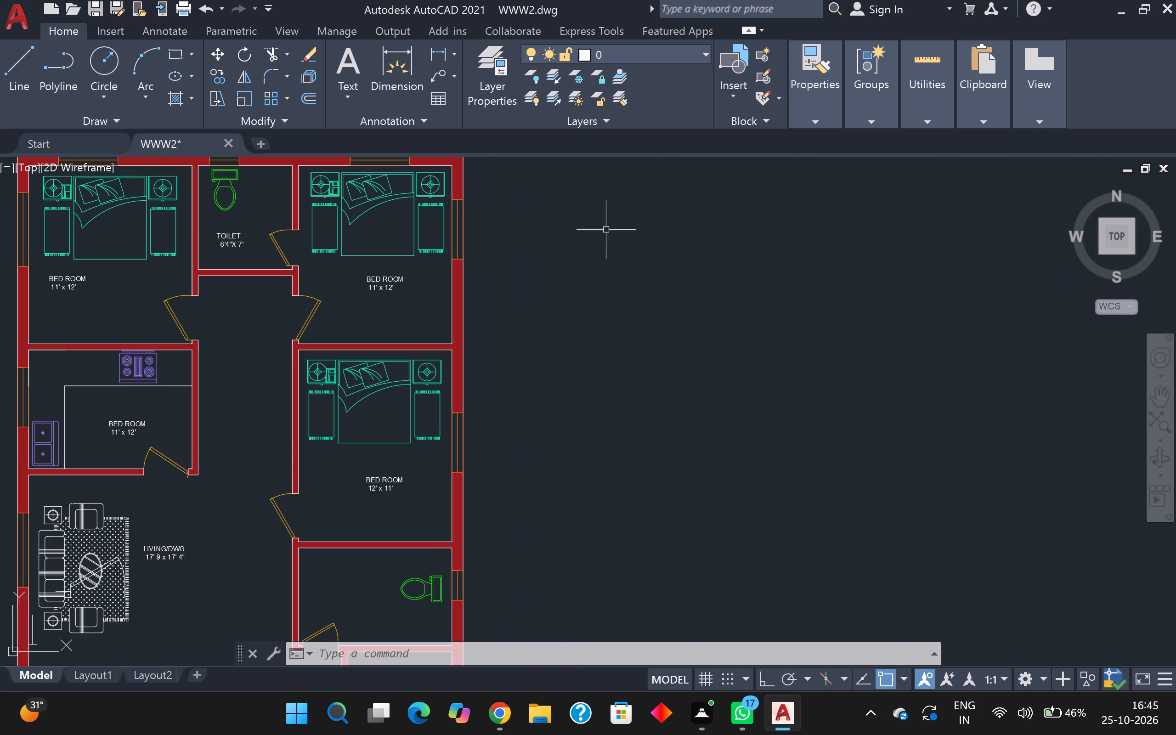
pyautogui.scroll(2, 344, 304)
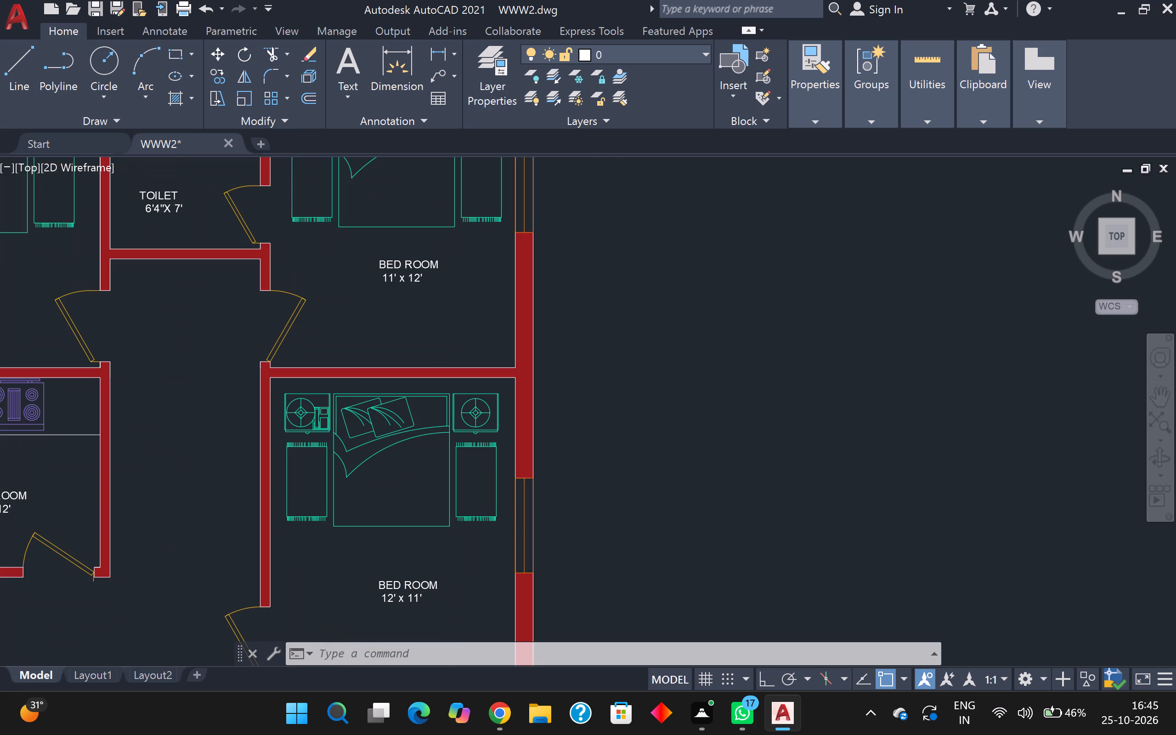
pyautogui.scroll(-5, 300, 304)
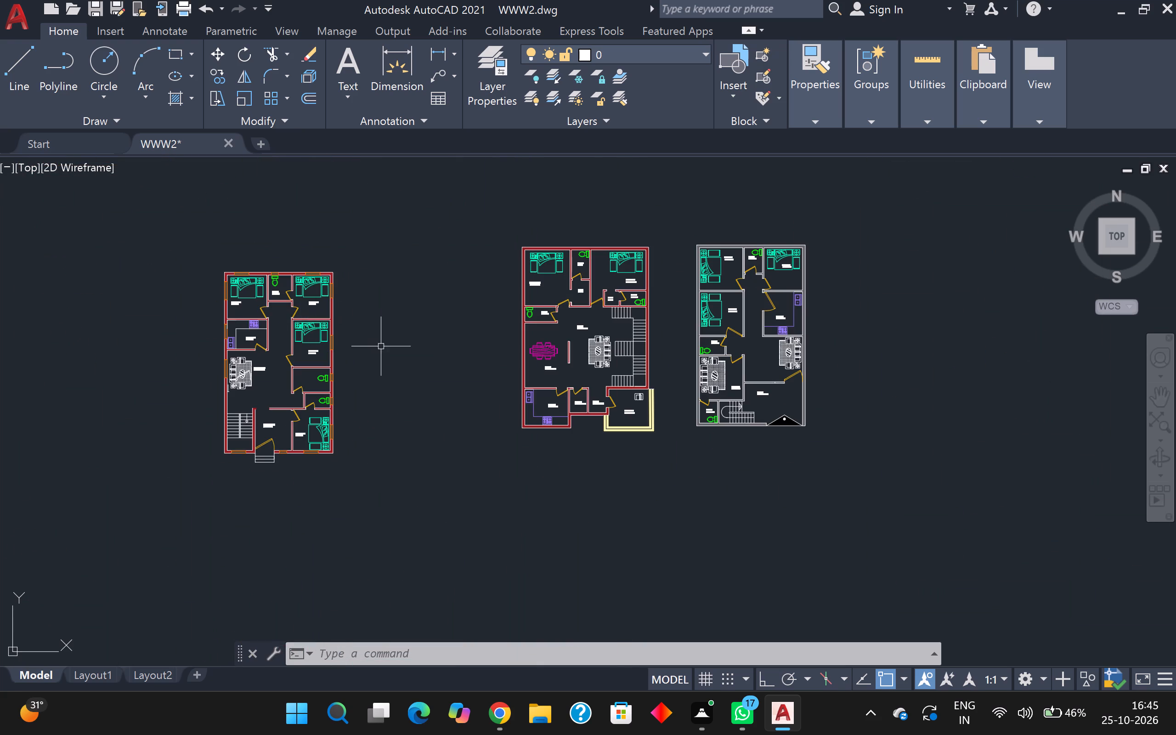
pyautogui.scroll(3, 381, 347)
pyautogui.moveTo(377, 351); pyautogui.dragTo(721, 304, button='middle')
pyautogui.scroll(-1, 377, 352)
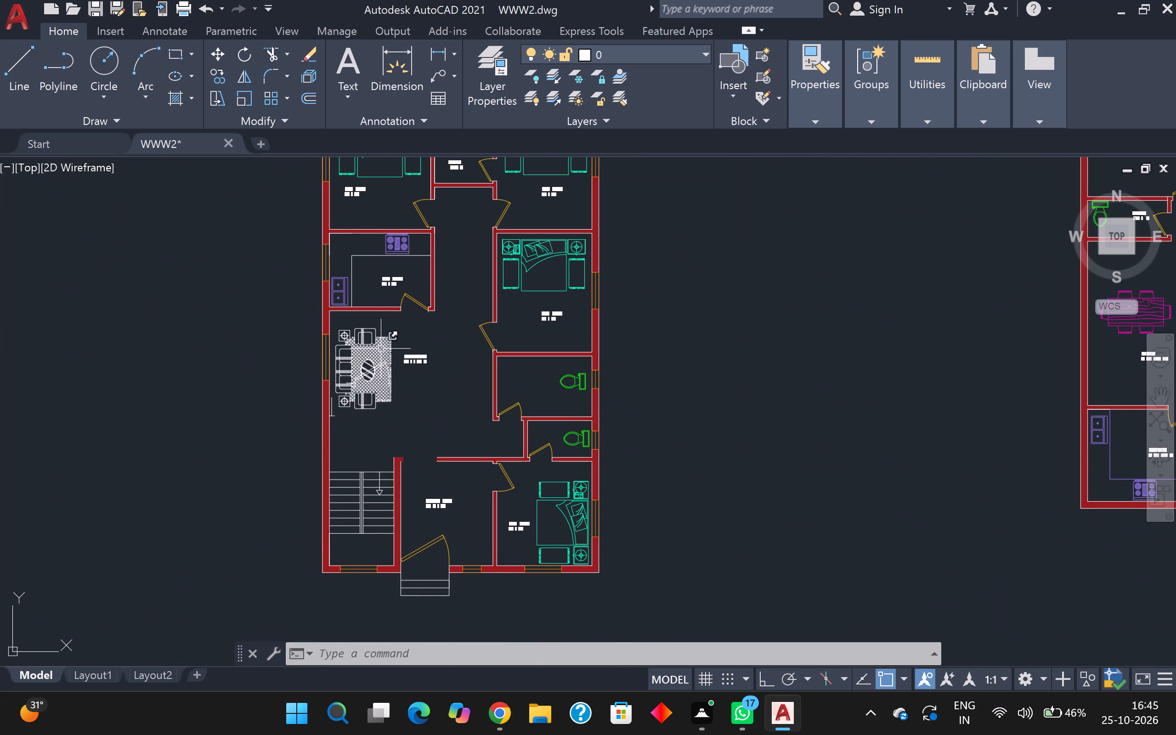
pyautogui.scroll(1, 422, 340)
pyautogui.scroll(-2, 422, 340)
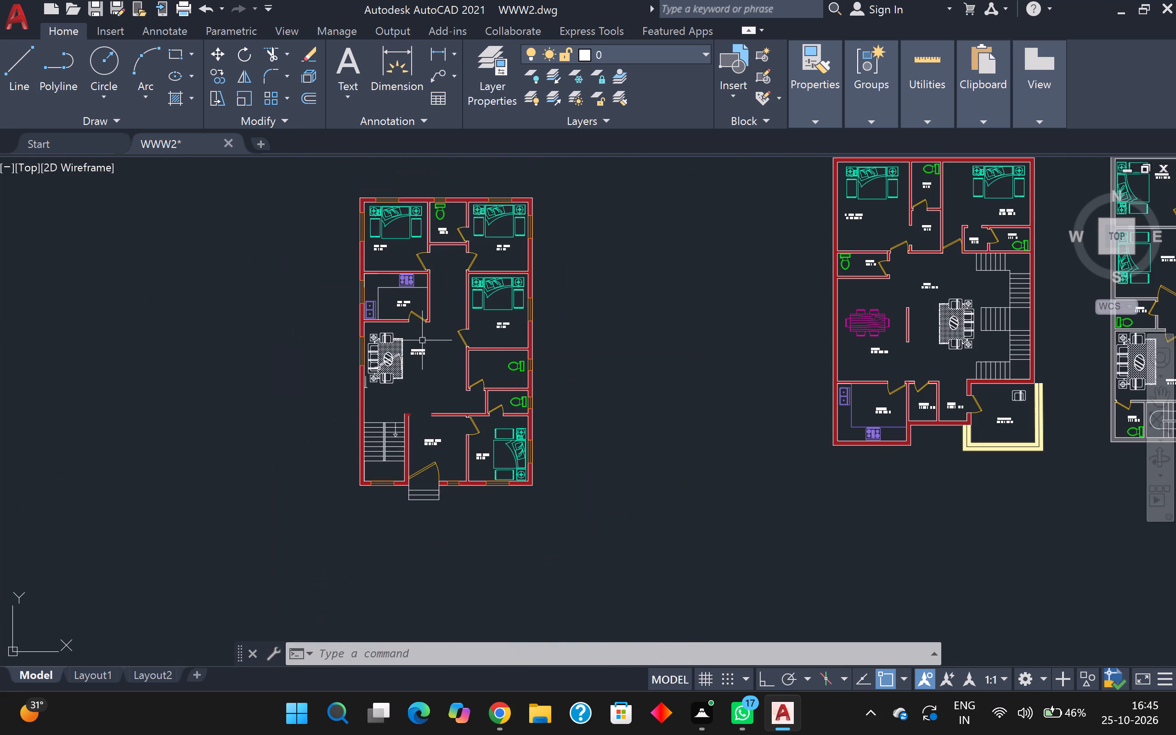
pyautogui.scroll(3, 422, 340)
pyautogui.scroll(-5, 422, 341)
pyautogui.scroll(3, 421, 345)
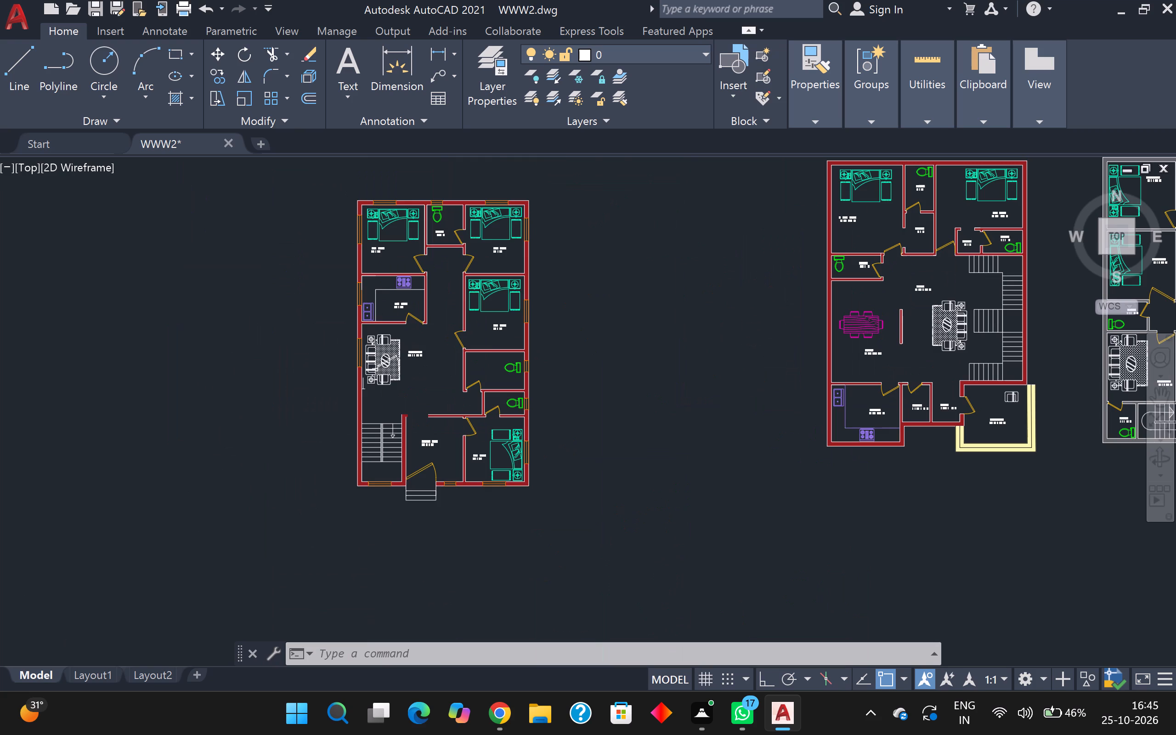
pyautogui.scroll(-2, 421, 345)
pyautogui.scroll(1, 444, 342)
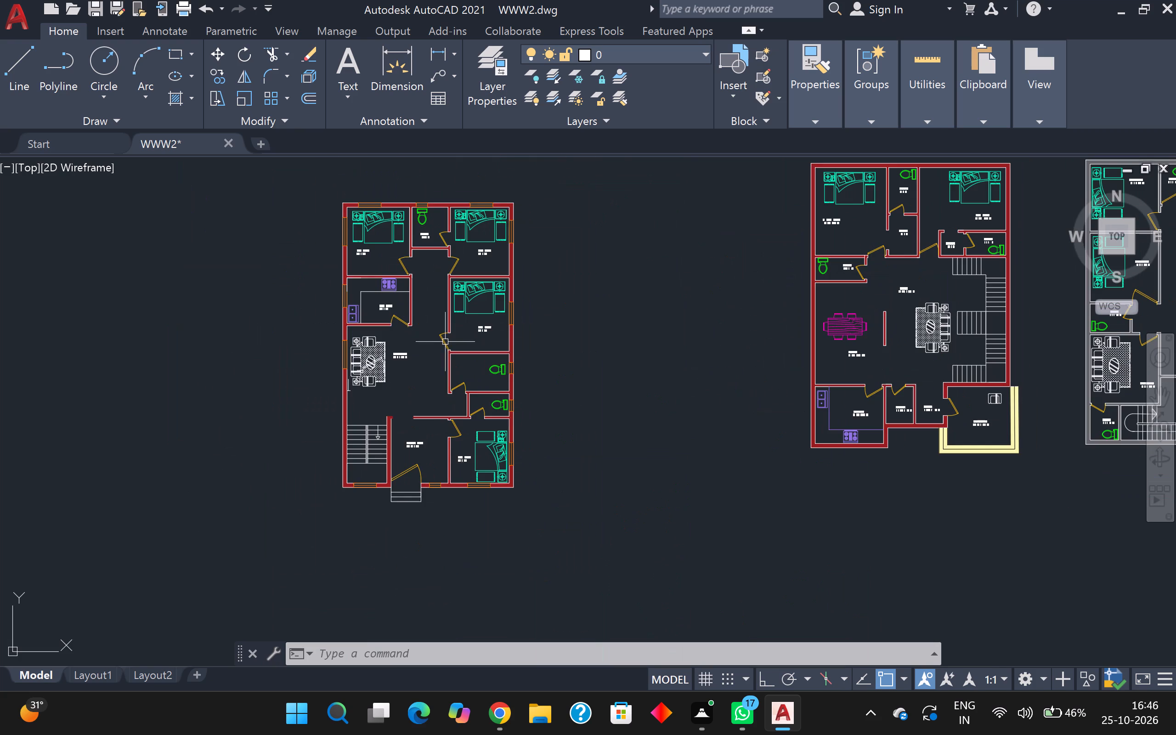
# Replace the BED ROOM name in the label of the room with the stove and sink with an indented KITCHEN above the size line.
pyautogui.scroll(2, 395, 277)
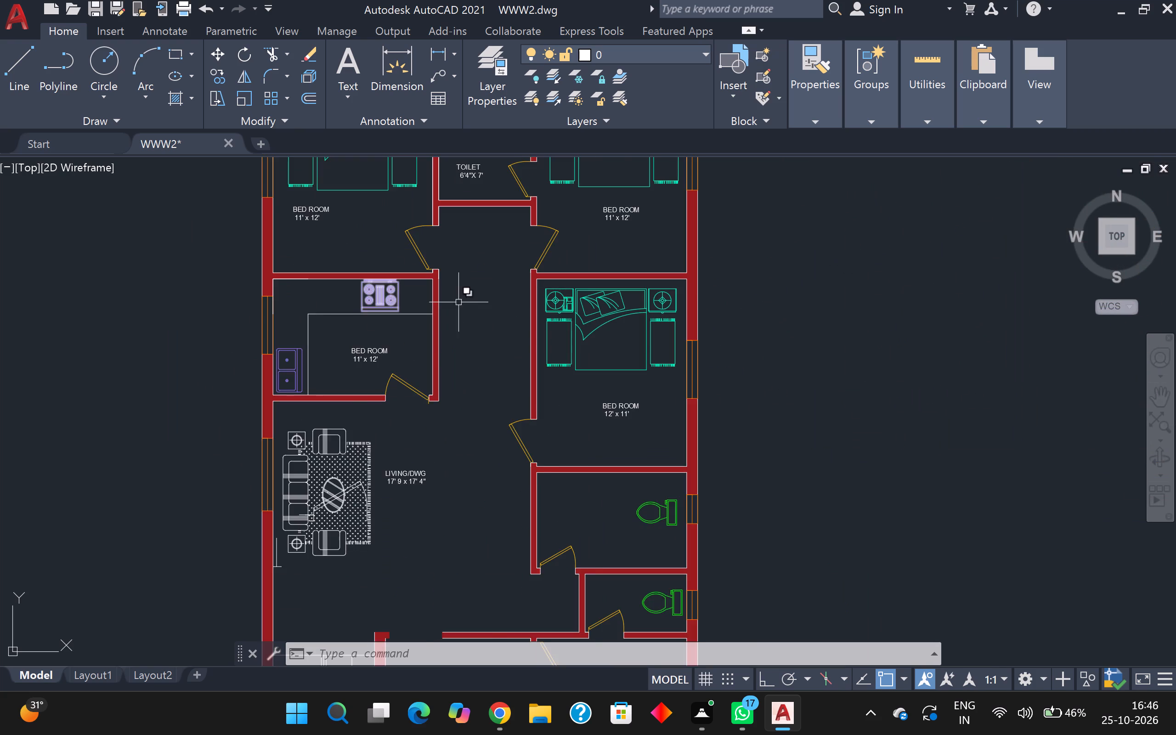
pyautogui.scroll(-1, 493, 301)
pyautogui.scroll(2, 493, 301)
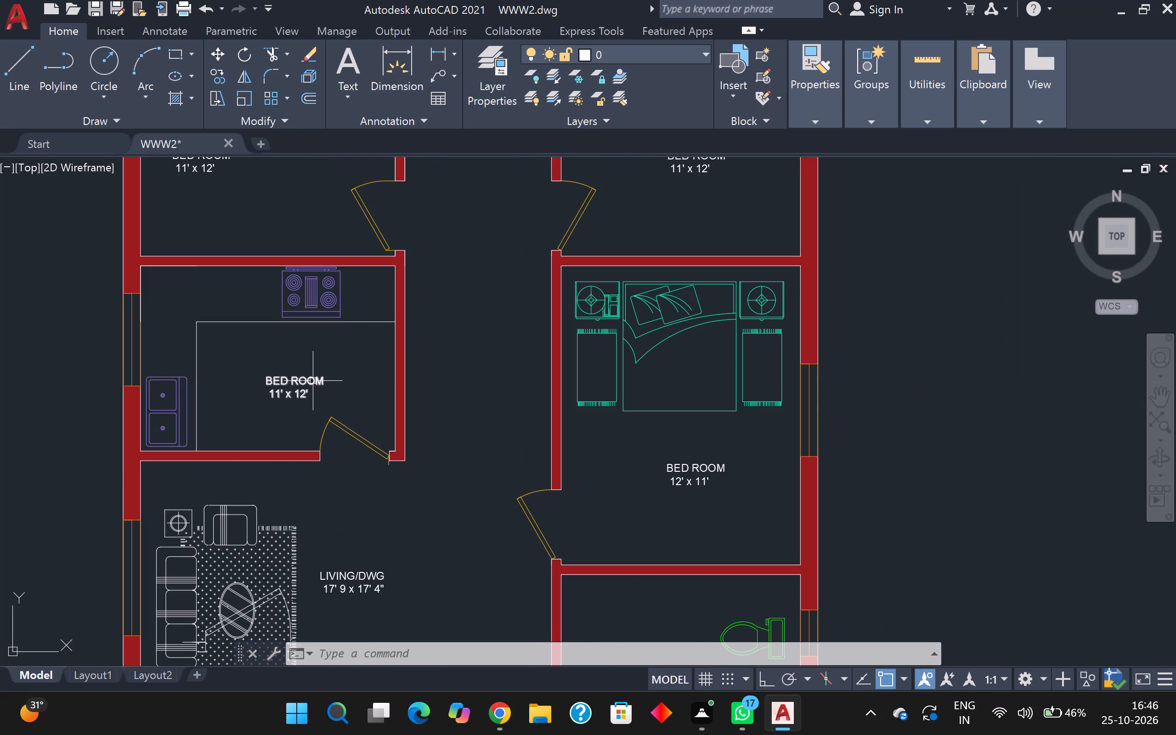
pyautogui.doubleClick(300, 381)
pyautogui.scroll(2, 301, 381)
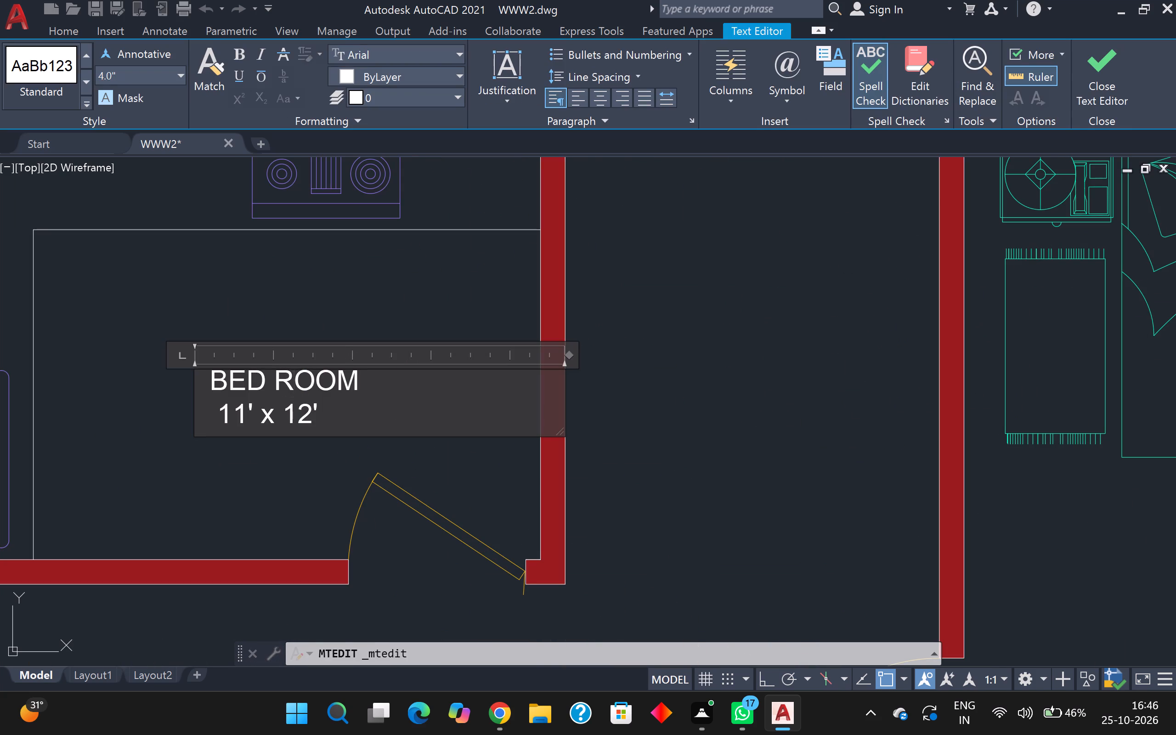
pyautogui.moveTo(364, 386); pyautogui.dragTo(114, 392)
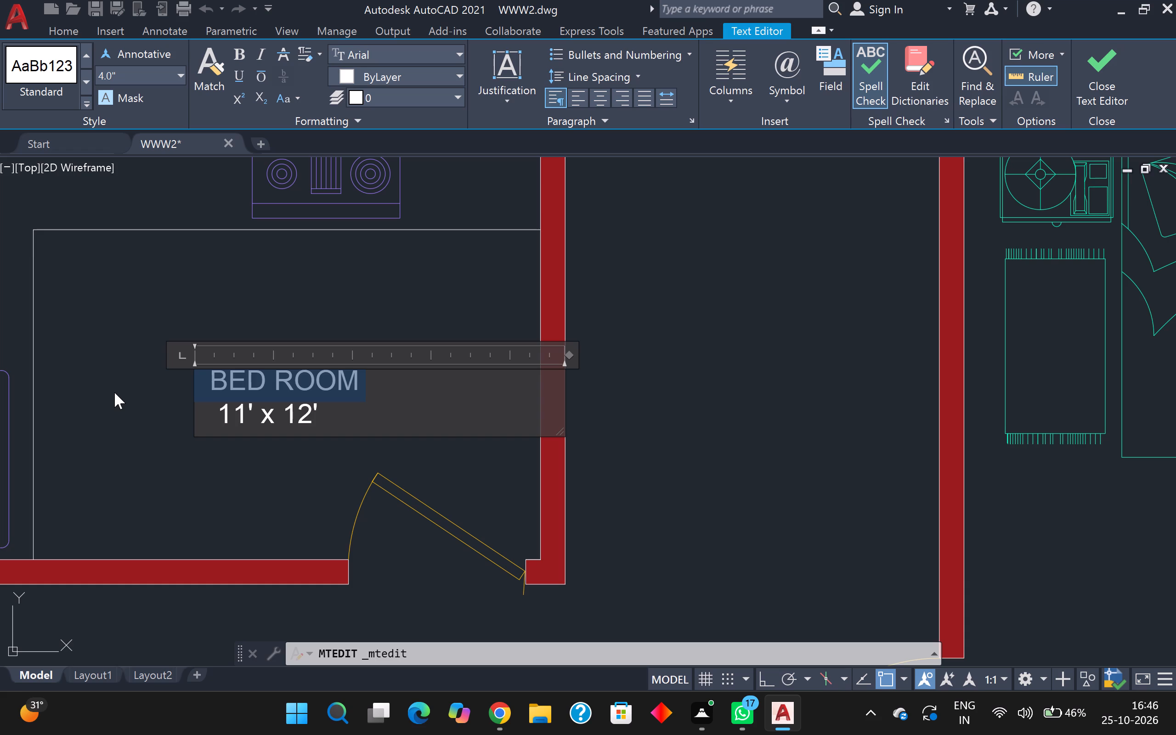
pyautogui.press('BackSpace')
pyautogui.press('space')
pyautogui.write('KITCHEN')
pyautogui.press('Return')
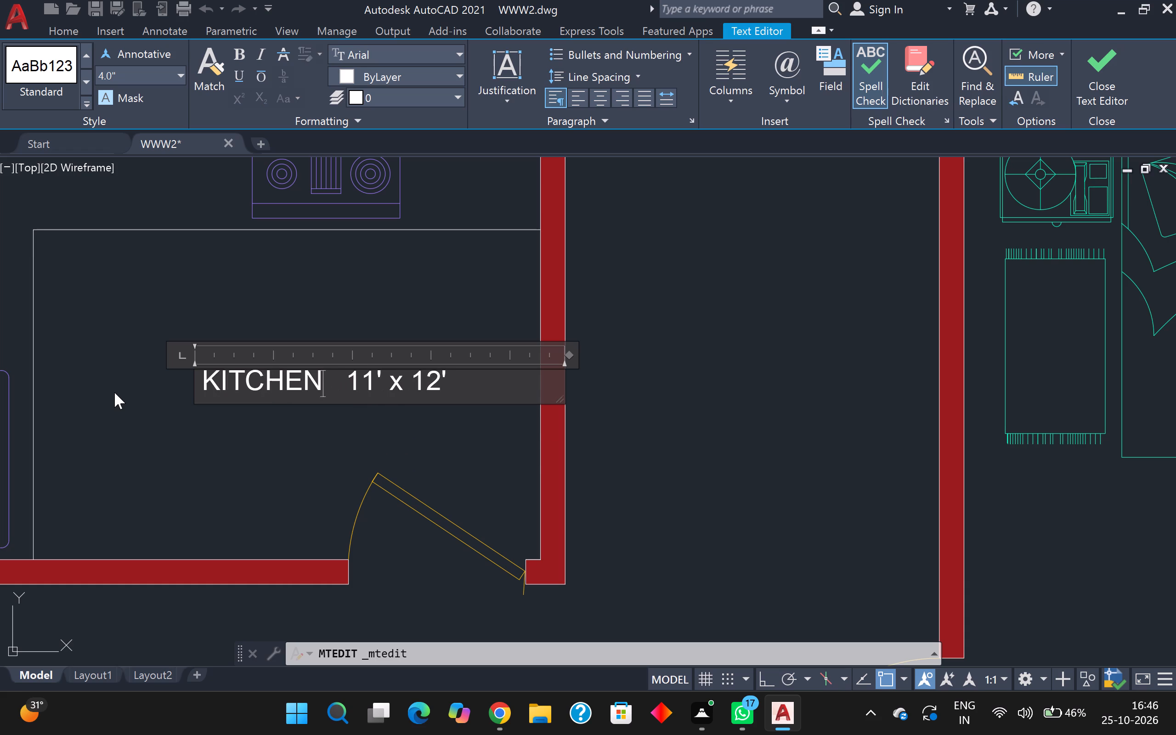
pyautogui.press('BackSpace')
pyautogui.press('Return')
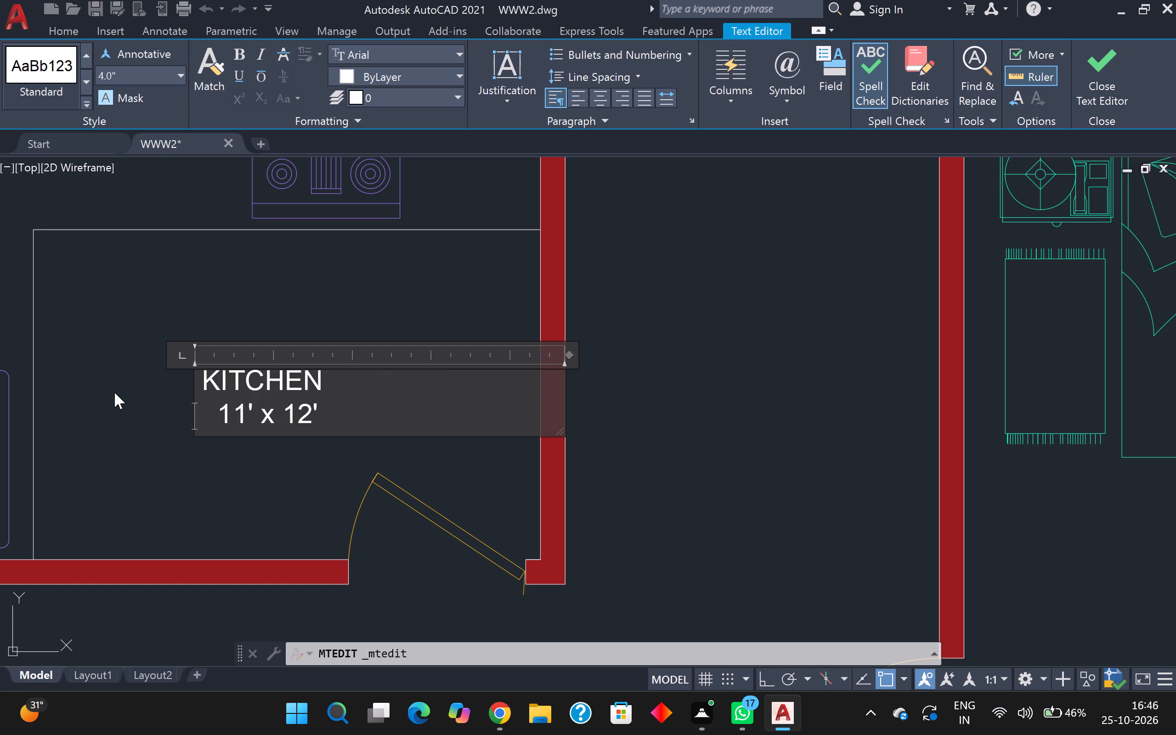
pyautogui.click(209, 377)
pyautogui.press('space')
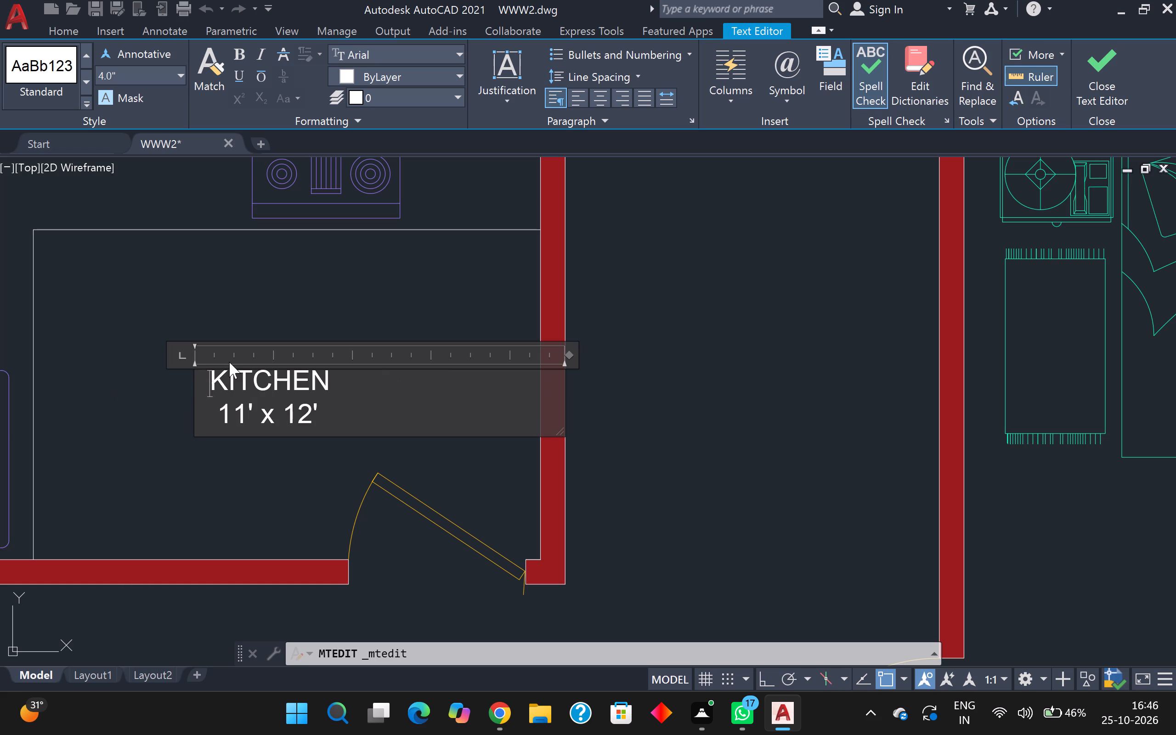
# Set the first dimension of the KITCHEN label's size line to 11'5".
pyautogui.scroll(1, 254, 473)
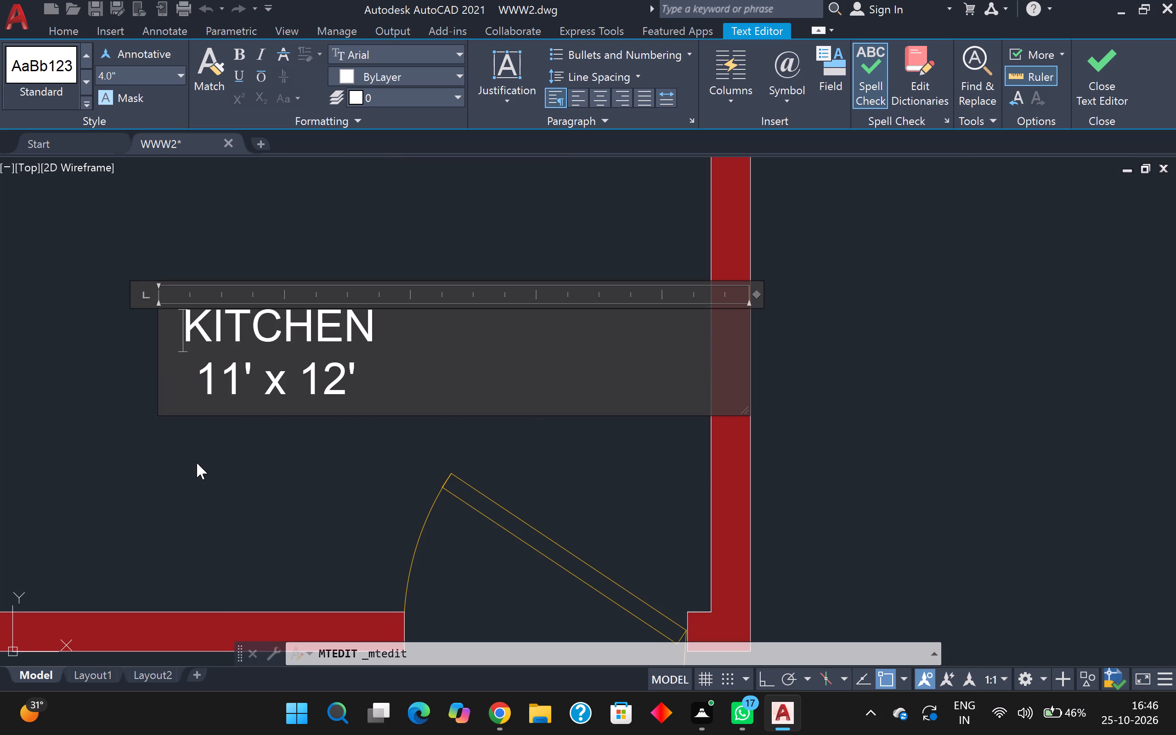
pyautogui.click(253, 397)
pyautogui.press('space')
pyautogui.write('5')
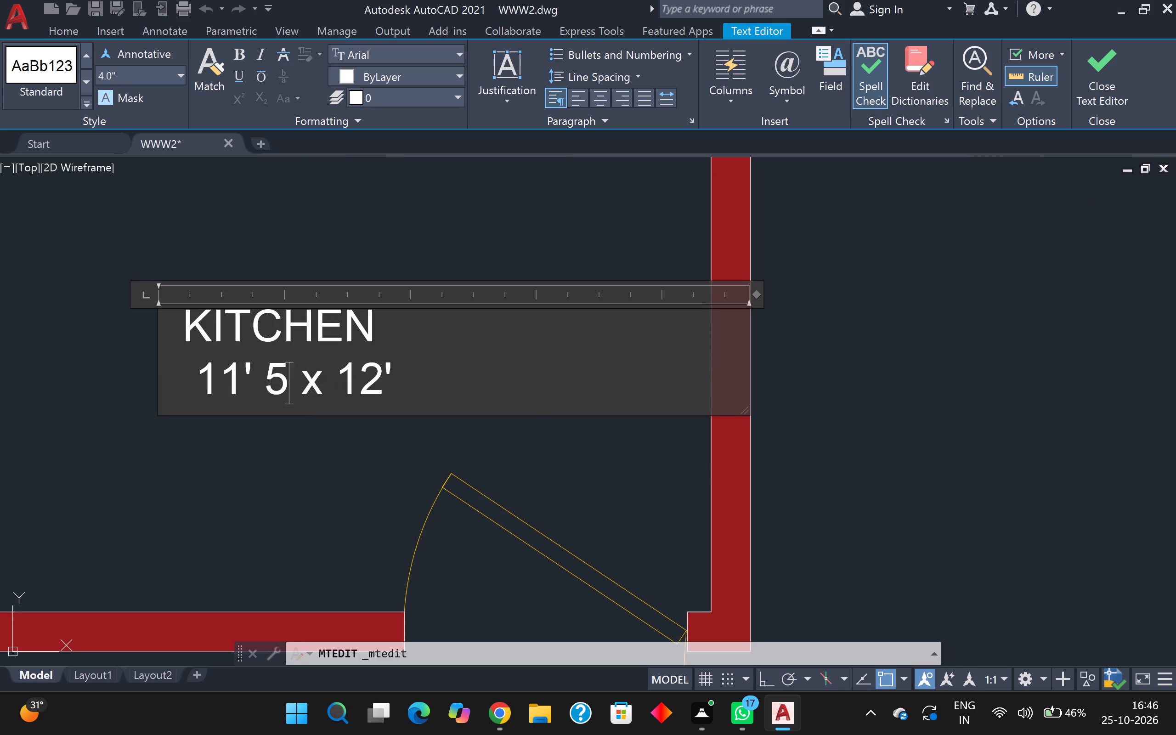
pyautogui.press('BackSpace')
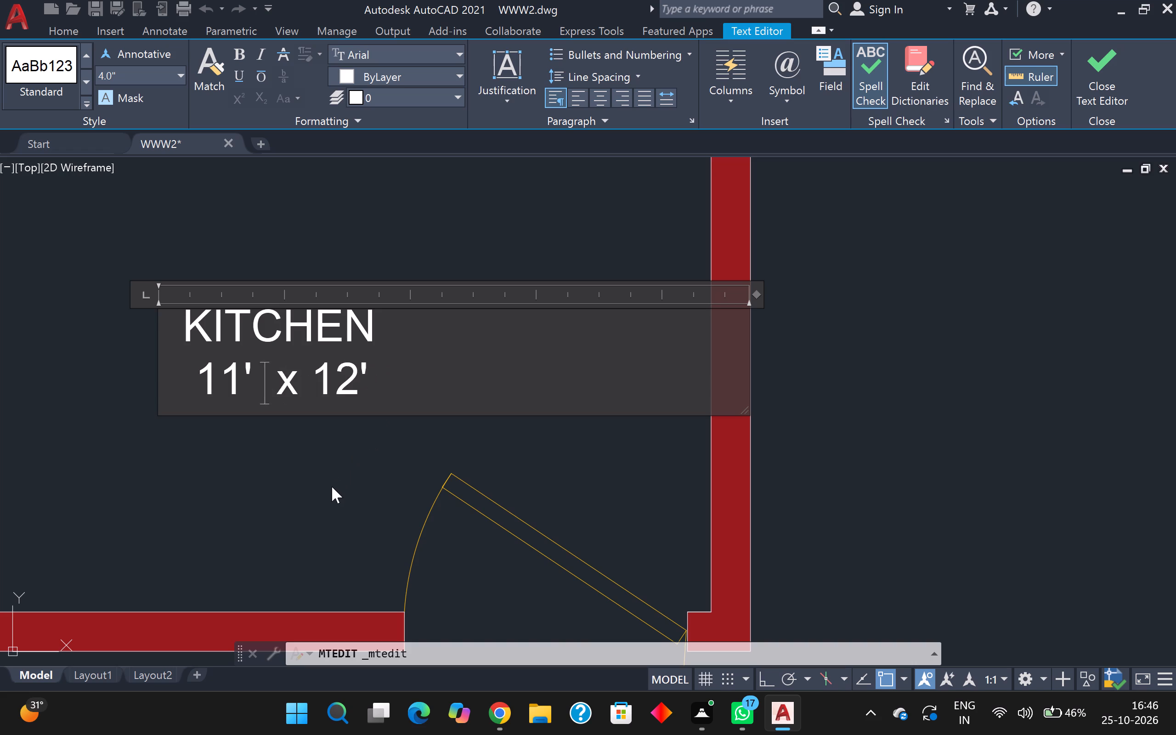
pyautogui.press('BackSpace')
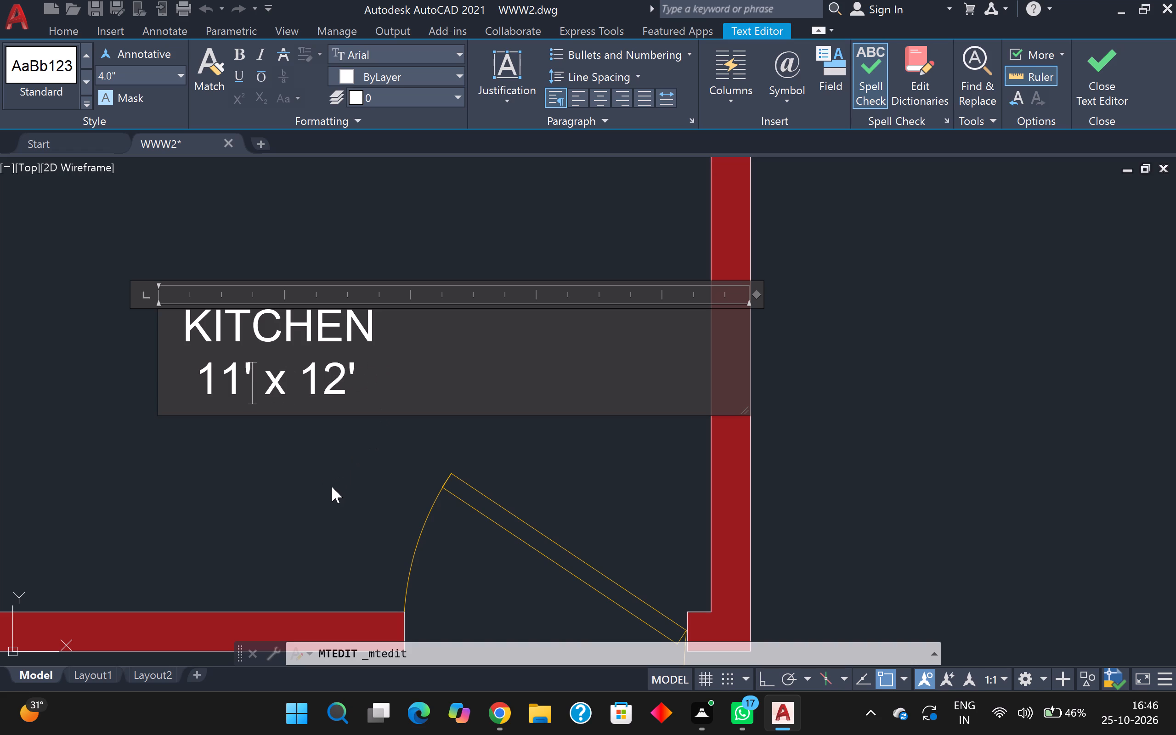
pyautogui.press('5')
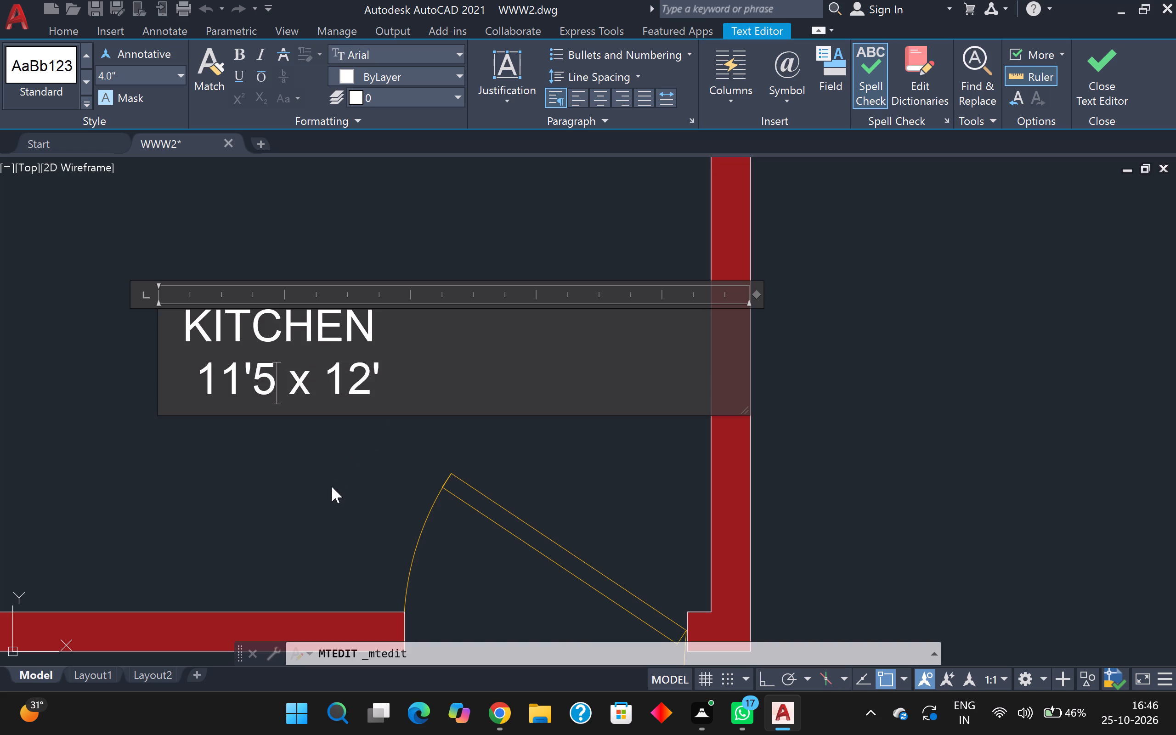
pyautogui.hotkey('shift', '"')
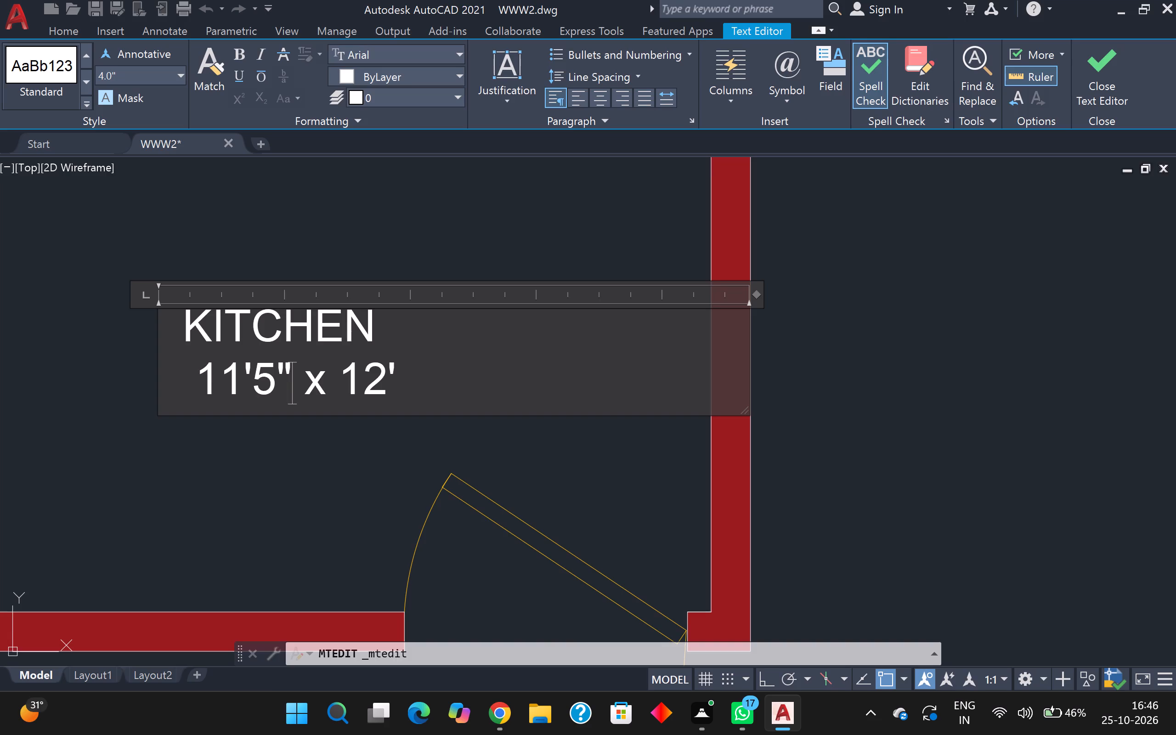
# Set the second dimension of the KITCHEN label's size line to 8'.
pyautogui.click(387, 382)
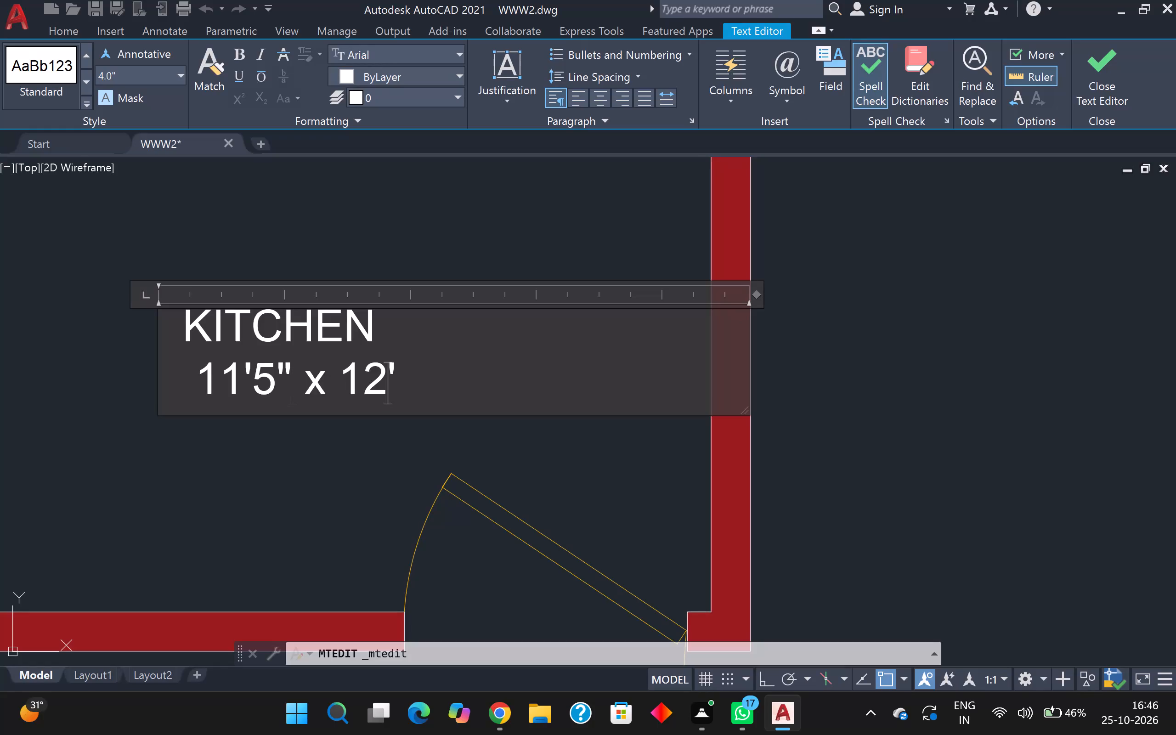
pyautogui.press('BackSpace')
pyautogui.press('BackSpace')
pyautogui.press('space')
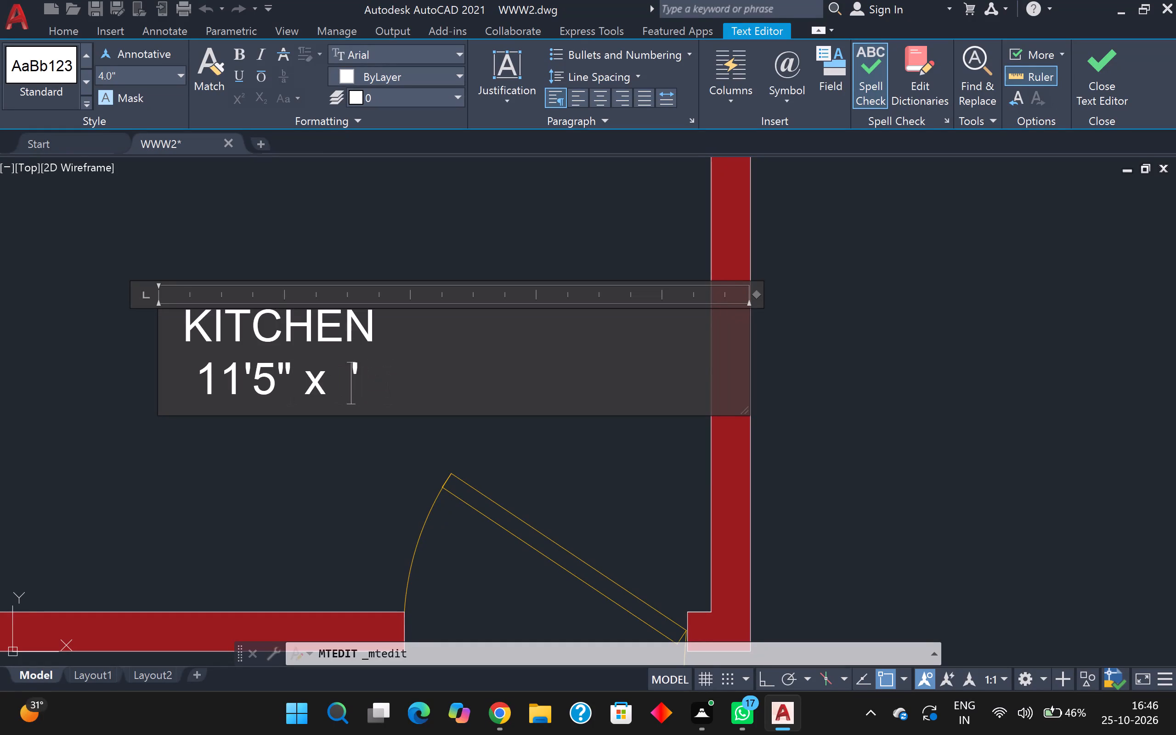
pyautogui.write('8')
pyautogui.scroll(-2, 359, 242)
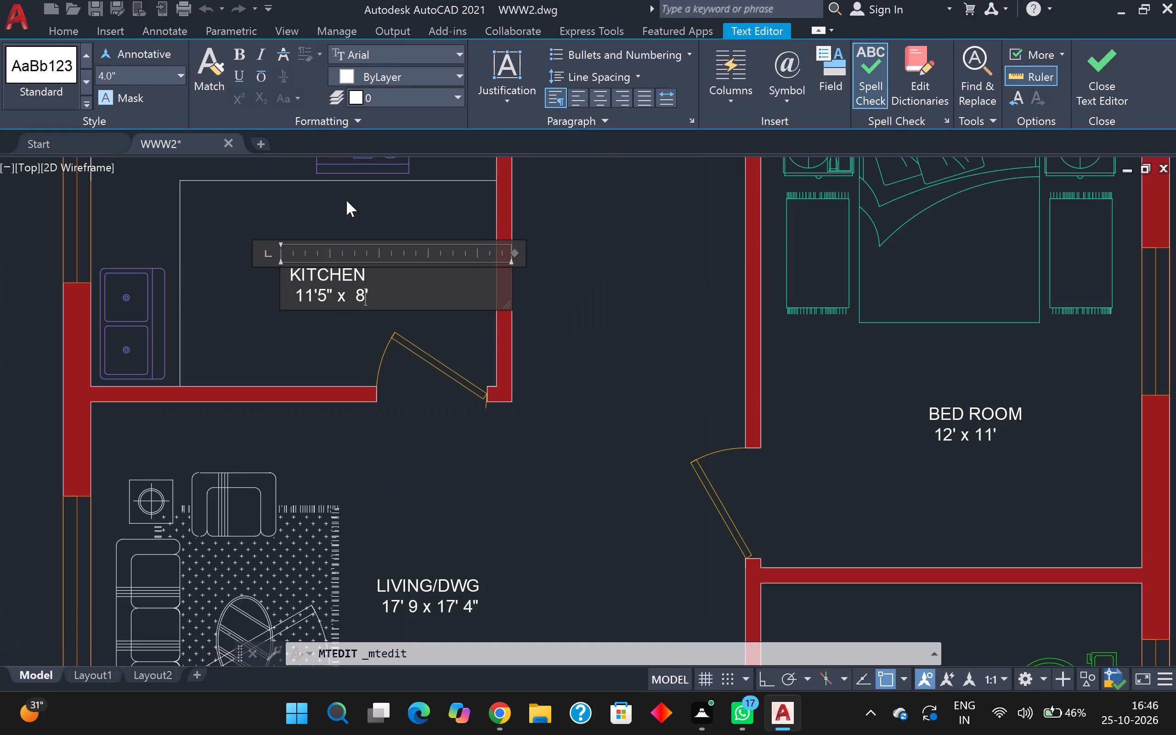
# Copy the TOILET label from the toilet between the two bedrooms into the larger toilet below the 12' x 11' bedroom.
pyautogui.click(322, 353)
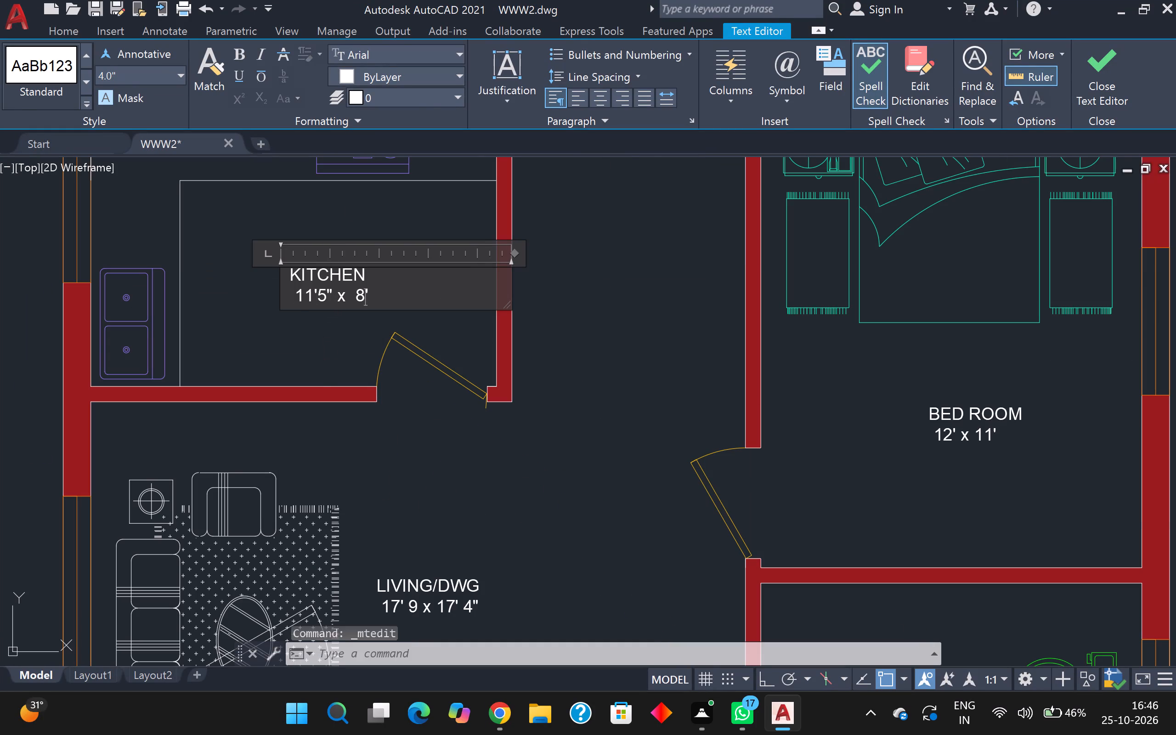
pyautogui.scroll(-3, 323, 356)
pyautogui.scroll(3, 406, 504)
pyautogui.scroll(-1, 393, 484)
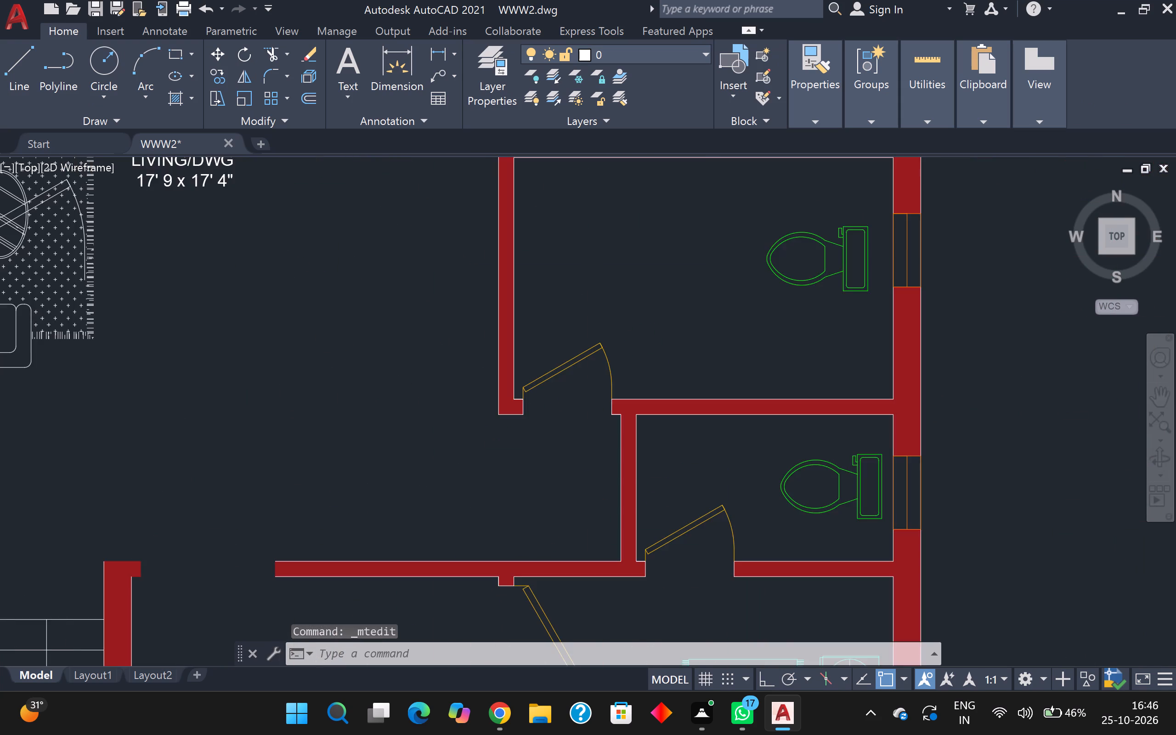
pyautogui.moveTo(389, 481); pyautogui.dragTo(448, 730, button='middle')
pyautogui.scroll(-1, 448, 734)
pyautogui.moveTo(403, 400); pyautogui.dragTo(391, 521, button='middle')
pyautogui.scroll(-1, 380, 486)
pyautogui.scroll(2, 427, 574)
pyautogui.moveTo(432, 572); pyautogui.dragTo(374, 609, button='middle')
pyautogui.scroll(-1, 309, 309)
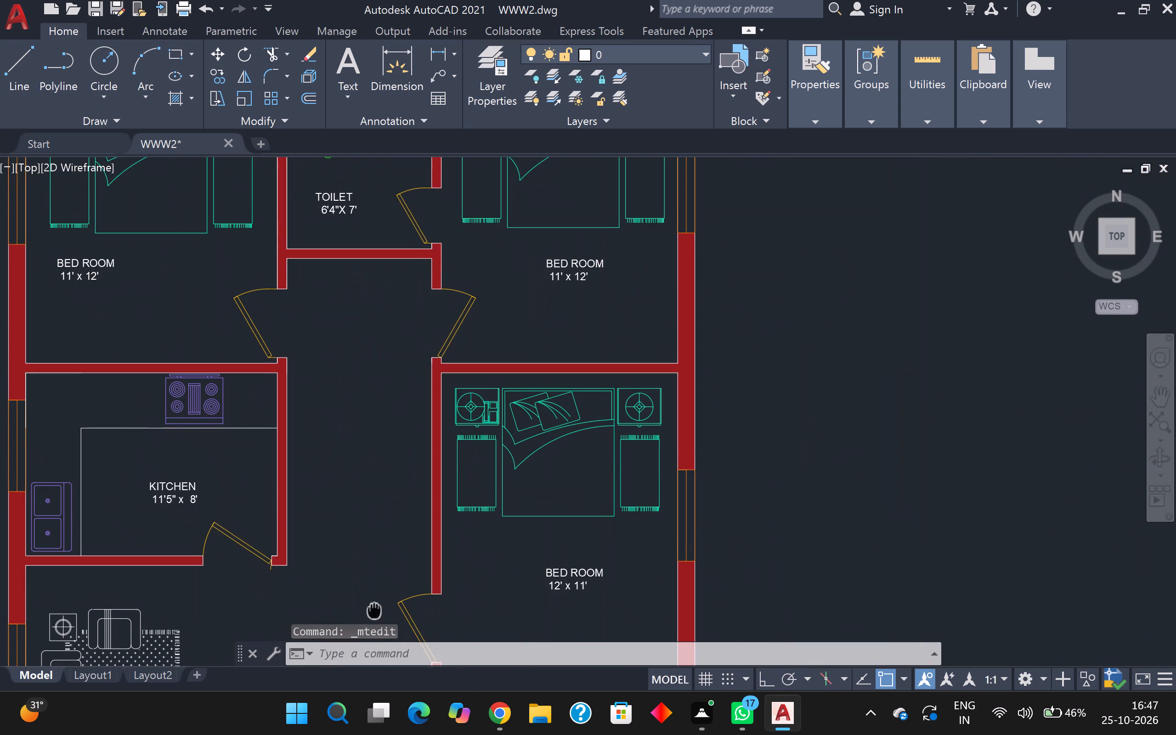
pyautogui.moveTo(374, 609); pyautogui.dragTo(374, 606, button='middle')
pyautogui.click(323, 201)
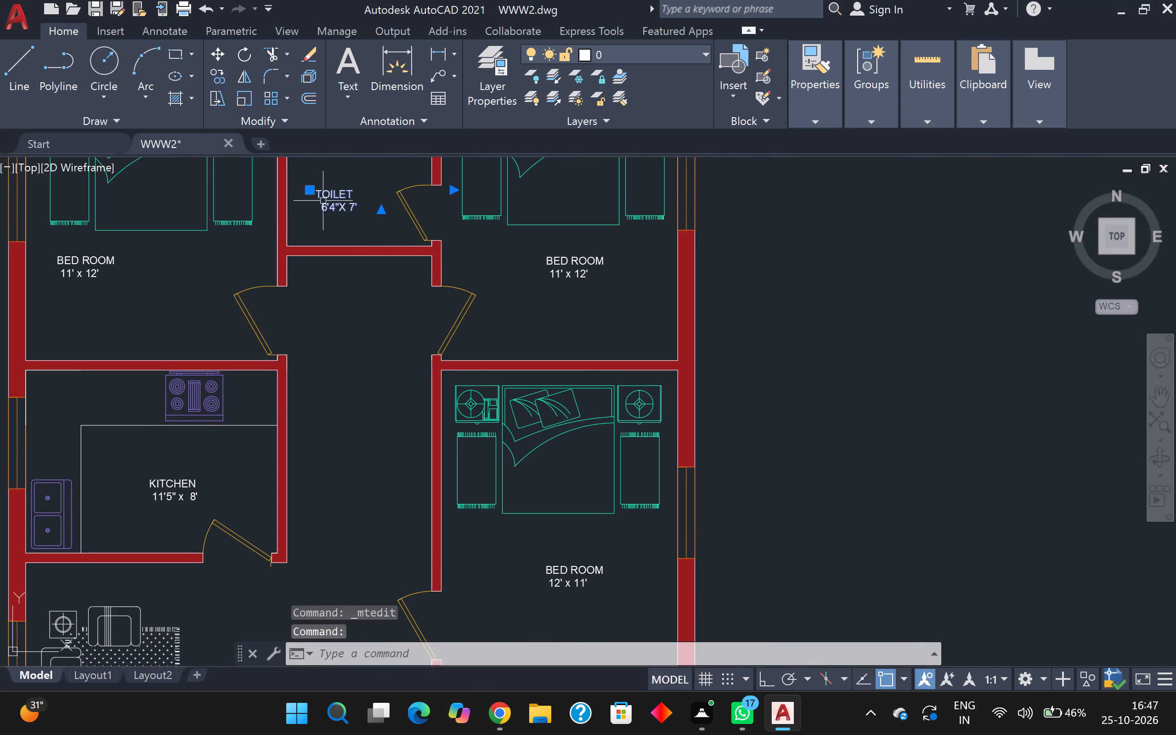
pyautogui.press('c')
pyautogui.press('o')
pyautogui.press('Return')
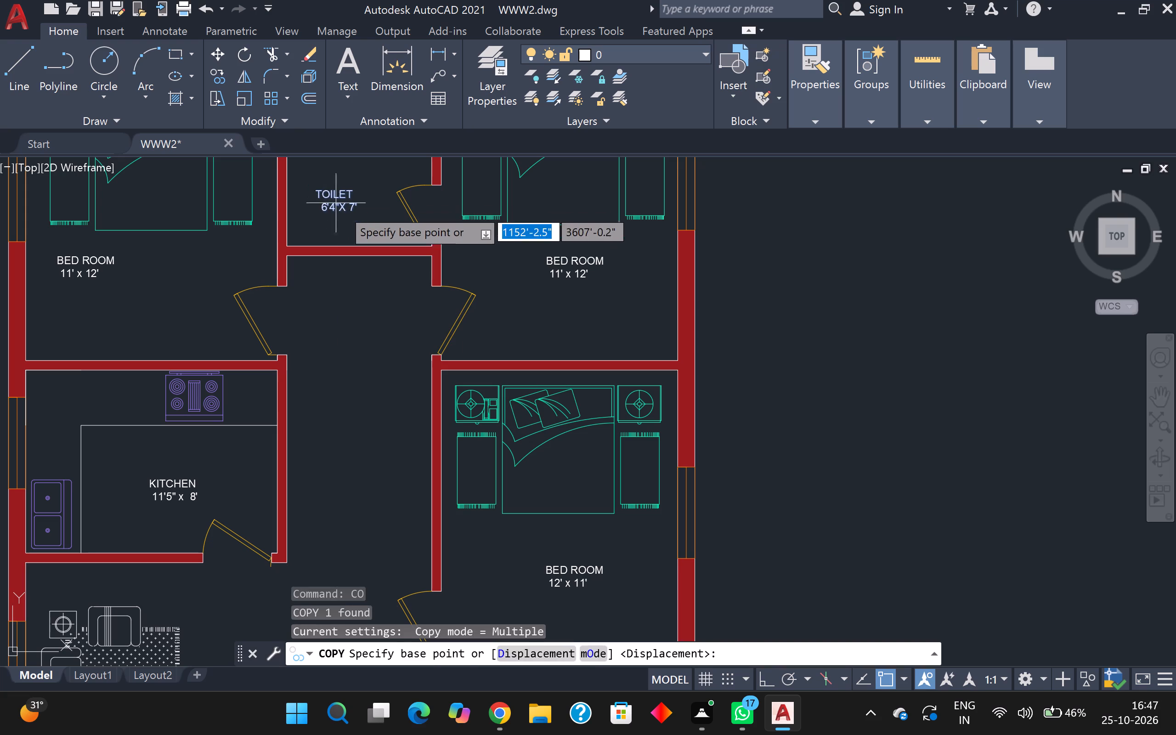
pyautogui.click(343, 210)
pyautogui.scroll(-1, 458, 493)
pyautogui.moveTo(429, 486); pyautogui.dragTo(278, 272, button='middle')
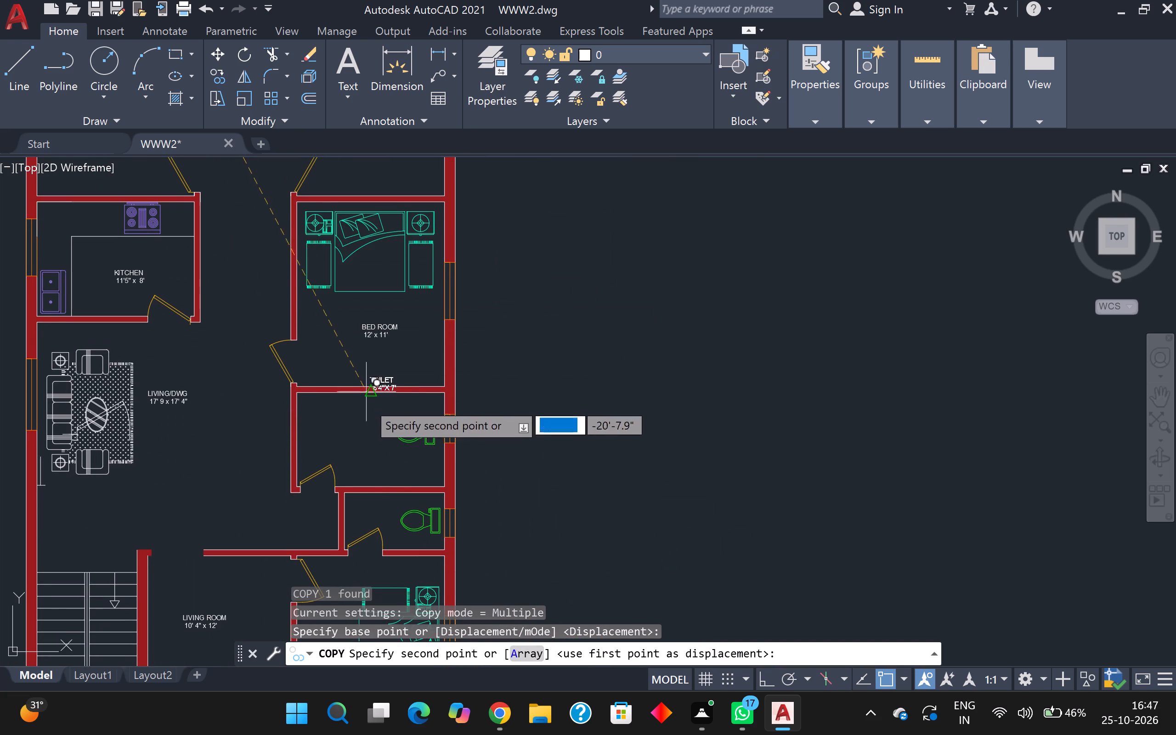
pyautogui.scroll(3, 357, 438)
pyautogui.click(329, 404)
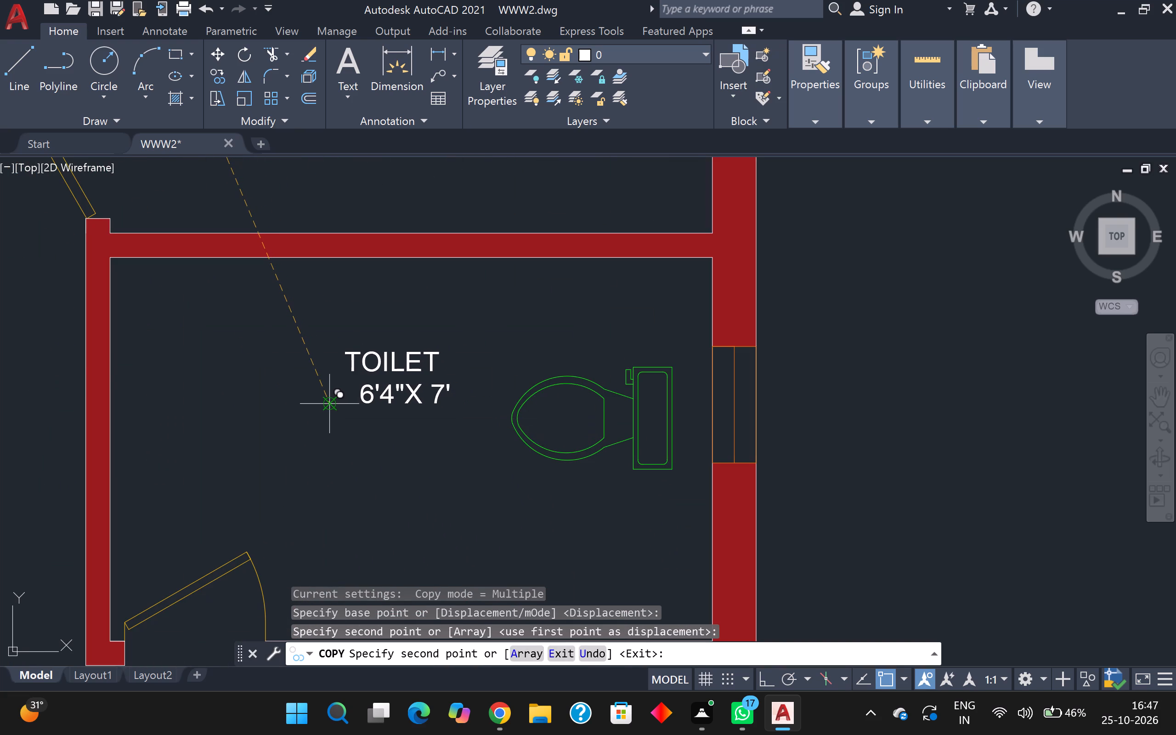
# Place another copy of the TOILET label in the smaller toilet directly below the larger one.
pyautogui.scroll(-1, 327, 401)
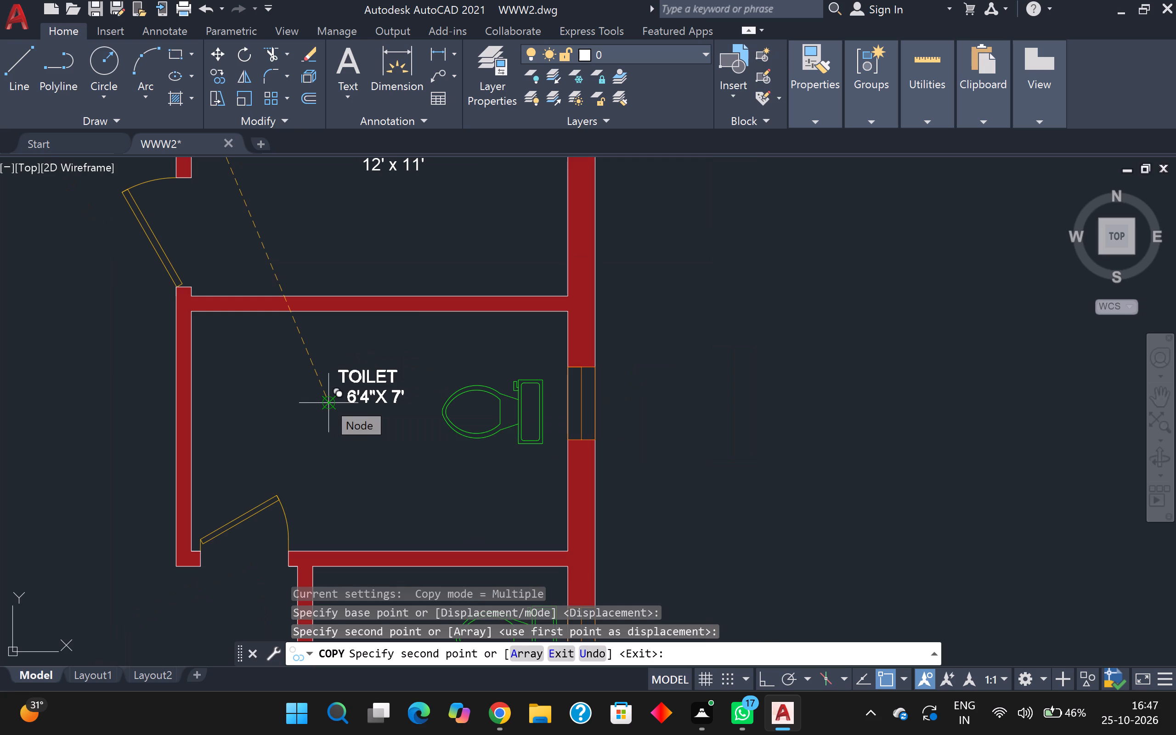
pyautogui.scroll(-1, 328, 401)
pyautogui.moveTo(338, 401); pyautogui.dragTo(328, 342, button='middle')
pyautogui.scroll(3, 362, 492)
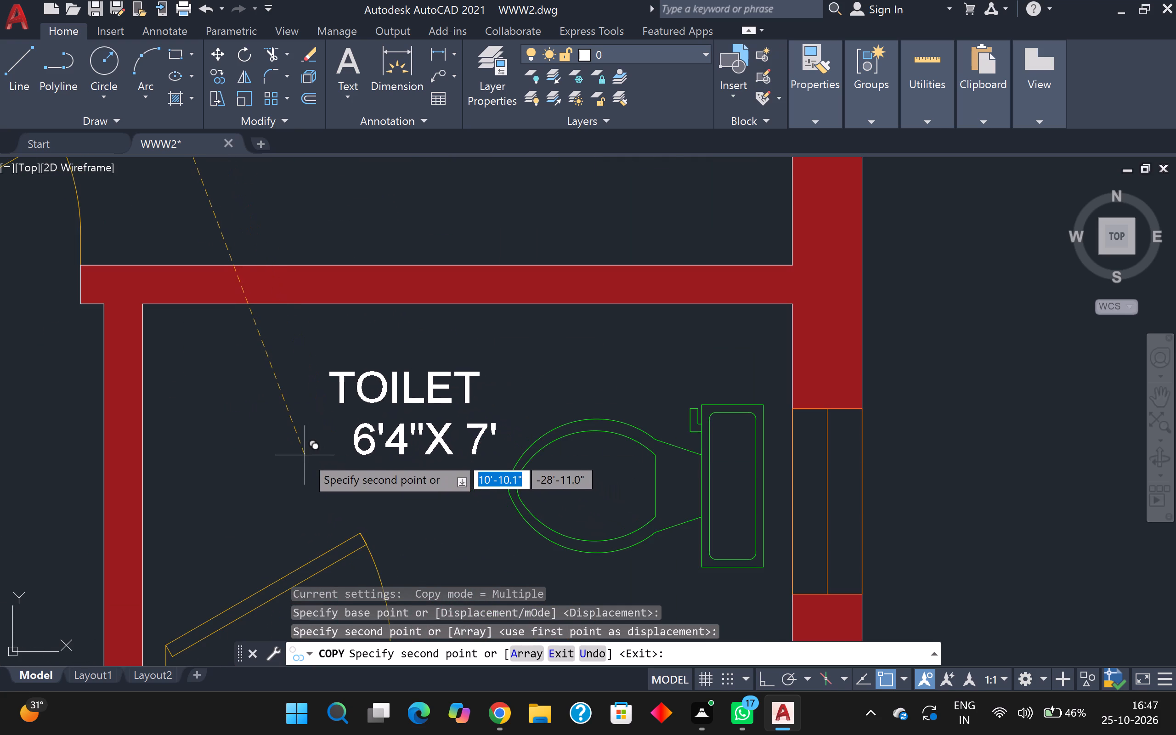
pyautogui.click(305, 455)
pyautogui.press('Escape')
# Set the first dimension of the smaller toilet's label to 7', followed by a space before the X.
pyautogui.click(398, 425)
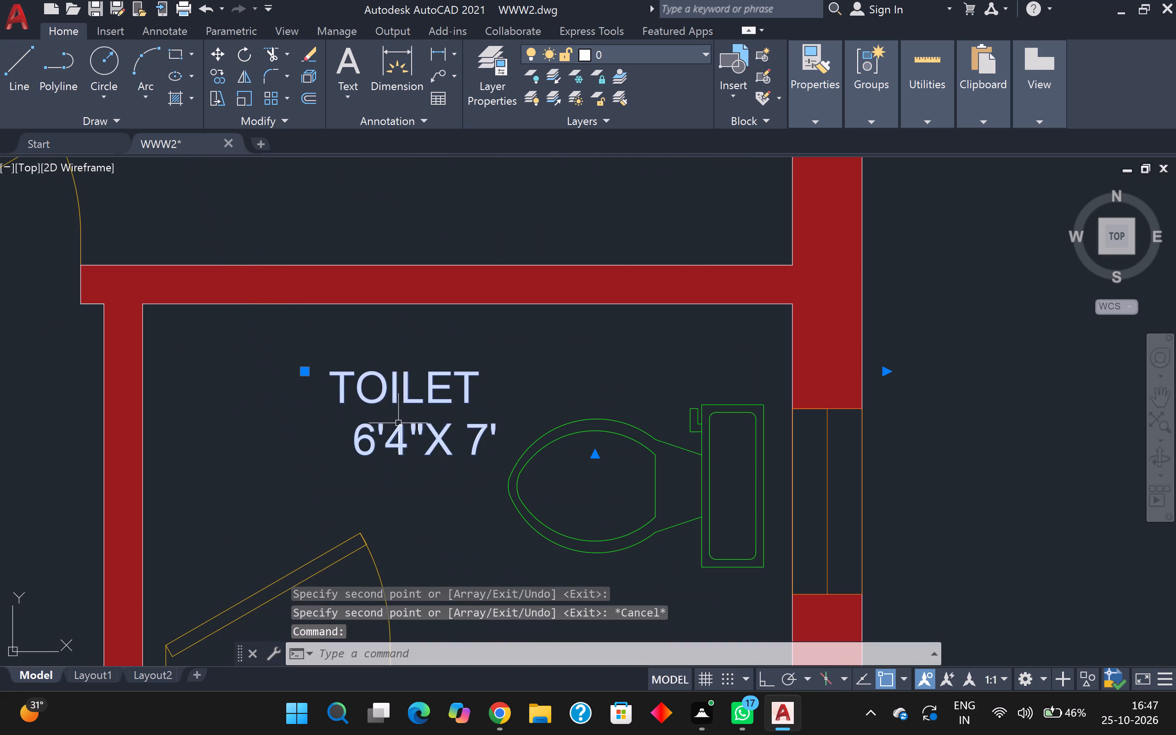
pyautogui.click(401, 414)
pyautogui.click(403, 422)
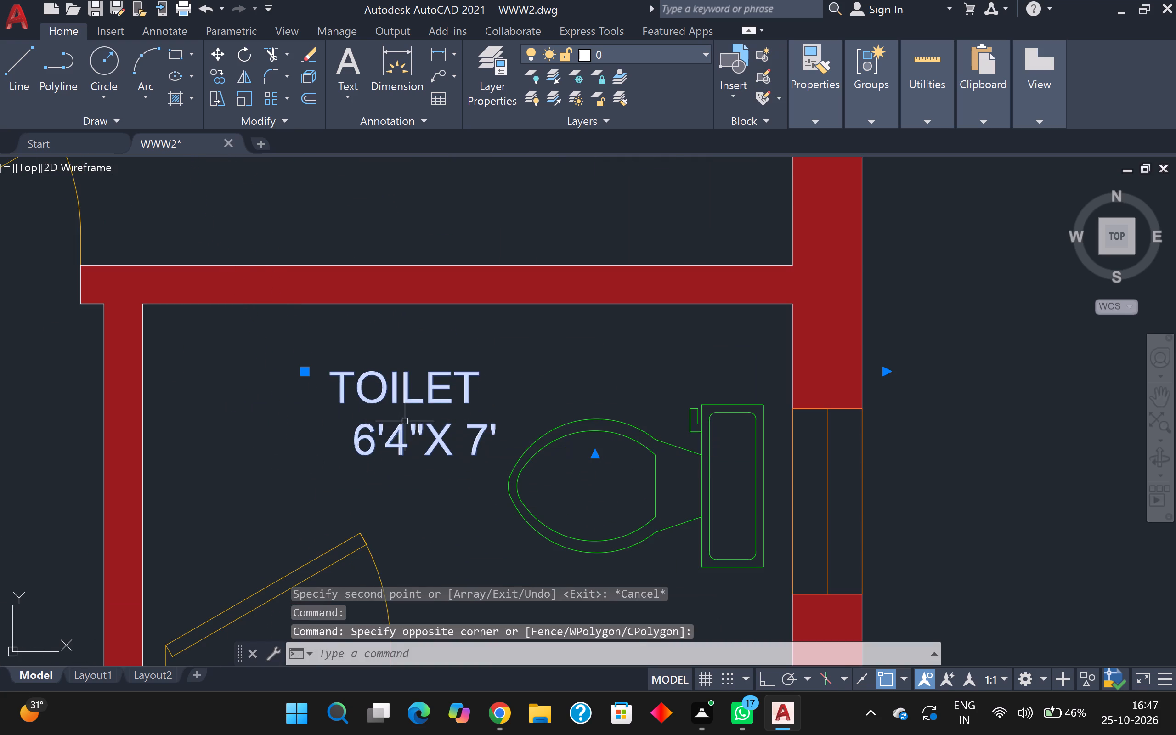
pyautogui.doubleClick(408, 402)
pyautogui.doubleClick(412, 397)
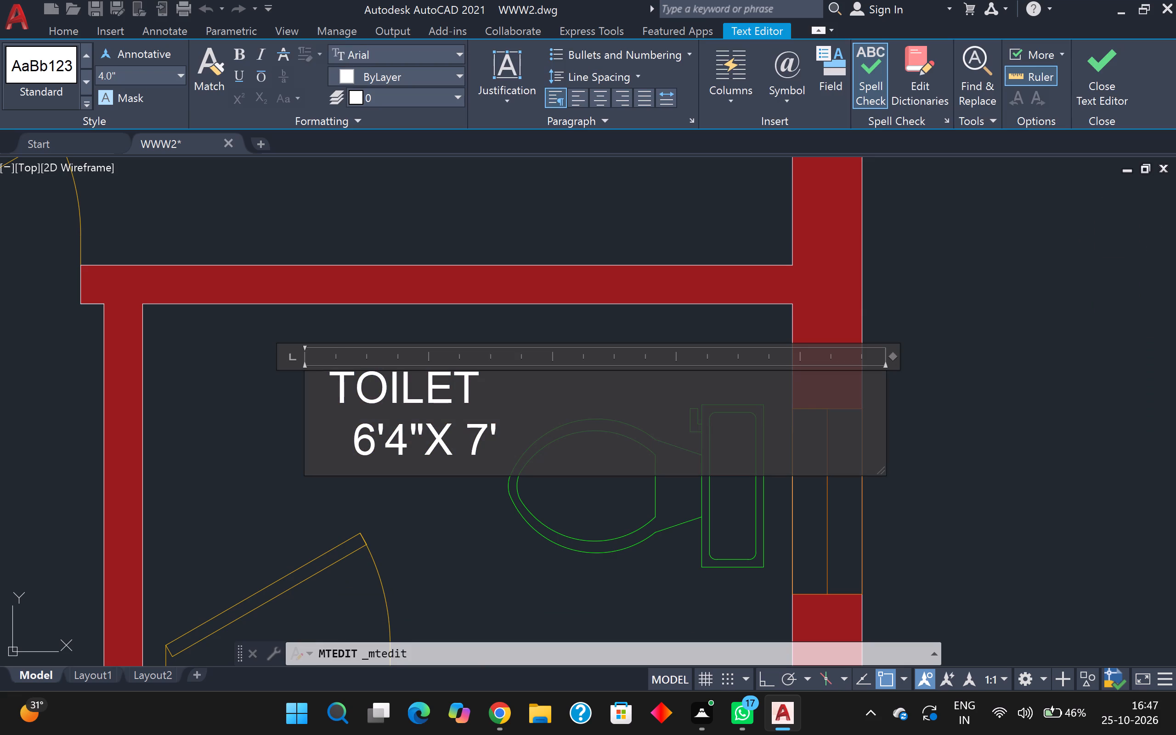
pyautogui.scroll(1, 382, 426)
pyautogui.click(421, 450)
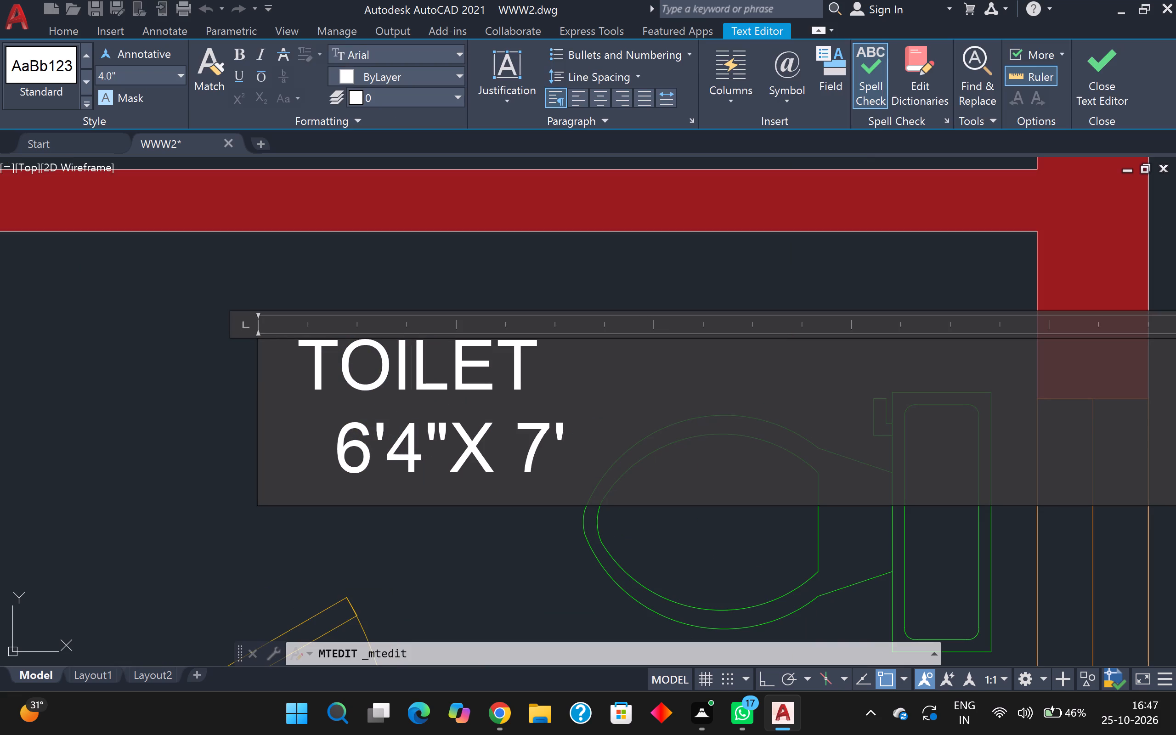
pyautogui.click(441, 443)
pyautogui.press('BackSpace')
pyautogui.press('BackSpace')
pyautogui.press('BackSpace')
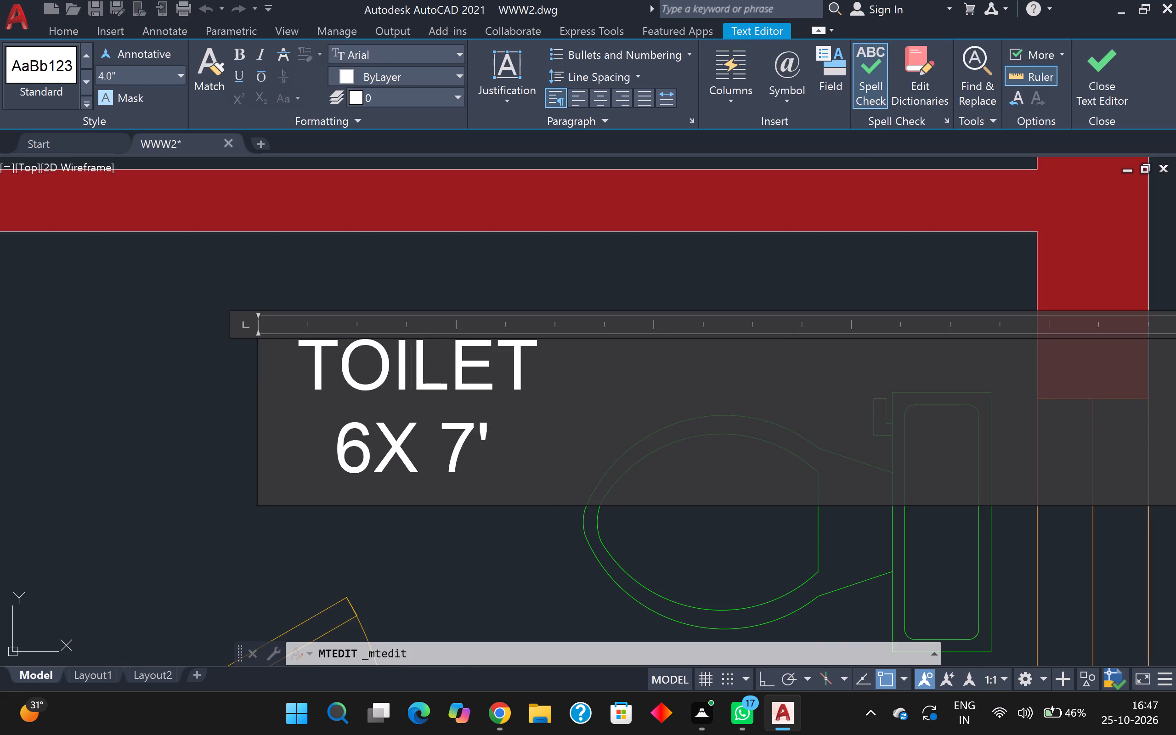
pyautogui.press('BackSpace')
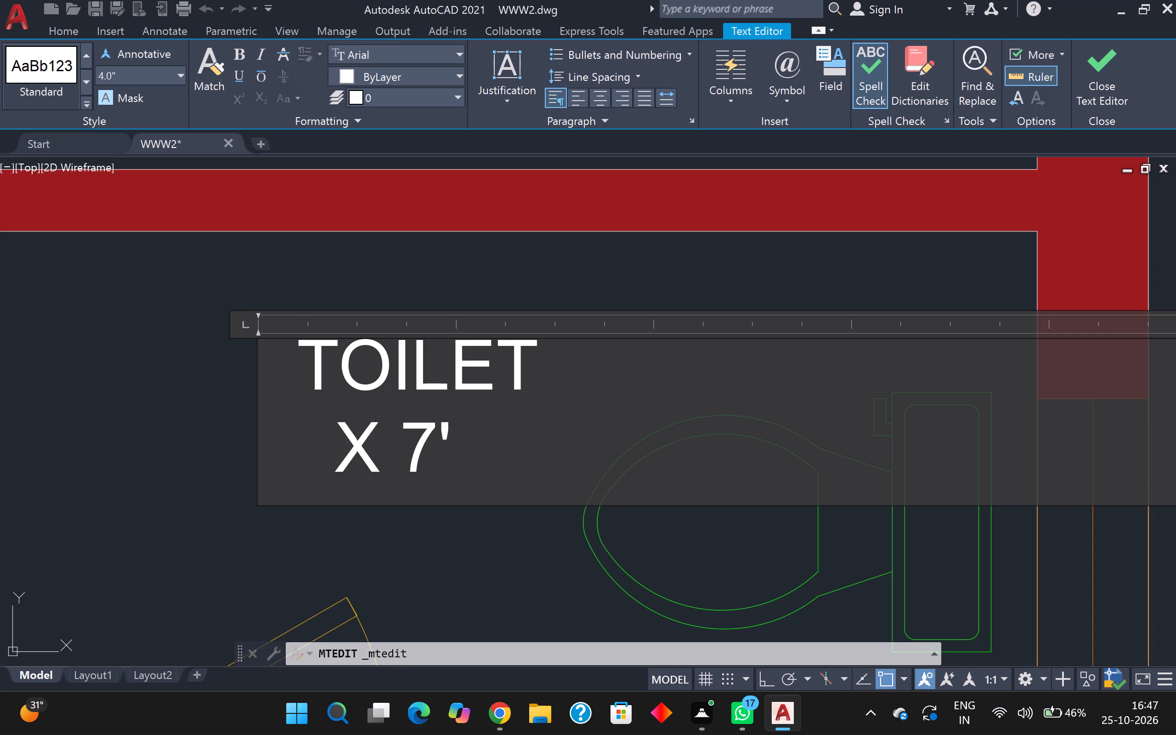
pyautogui.press('space')
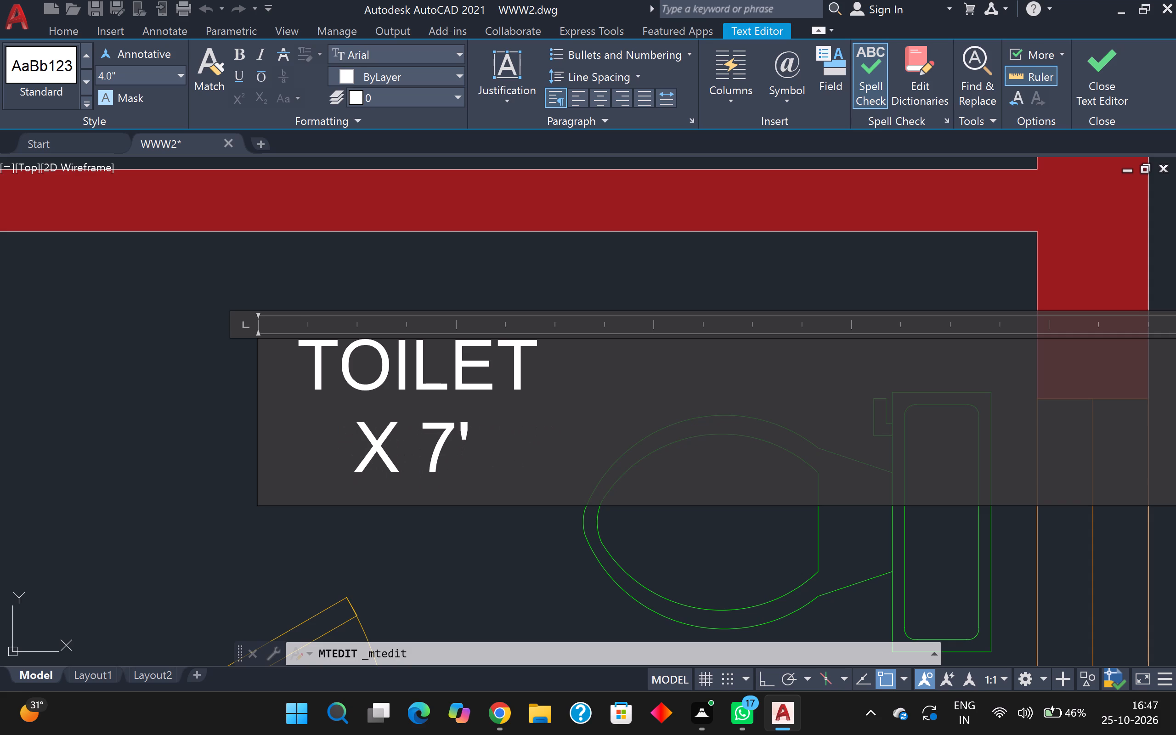
pyautogui.press('7')
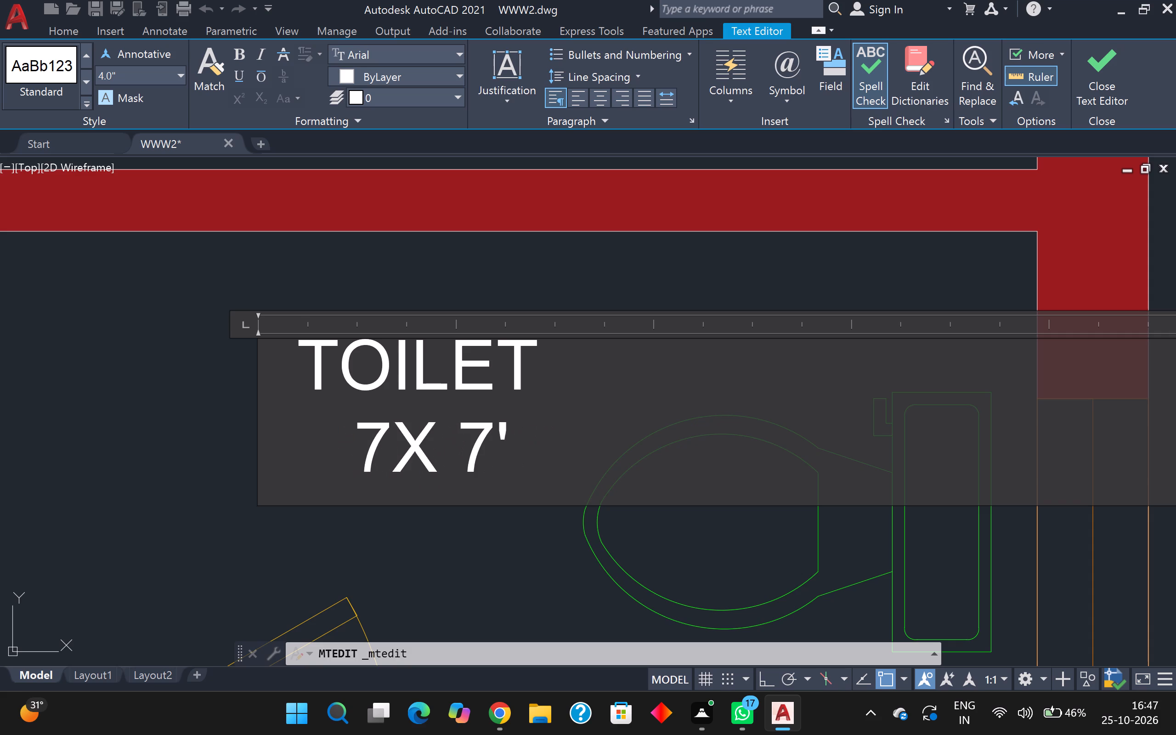
pyautogui.write("'")
pyautogui.press('space')
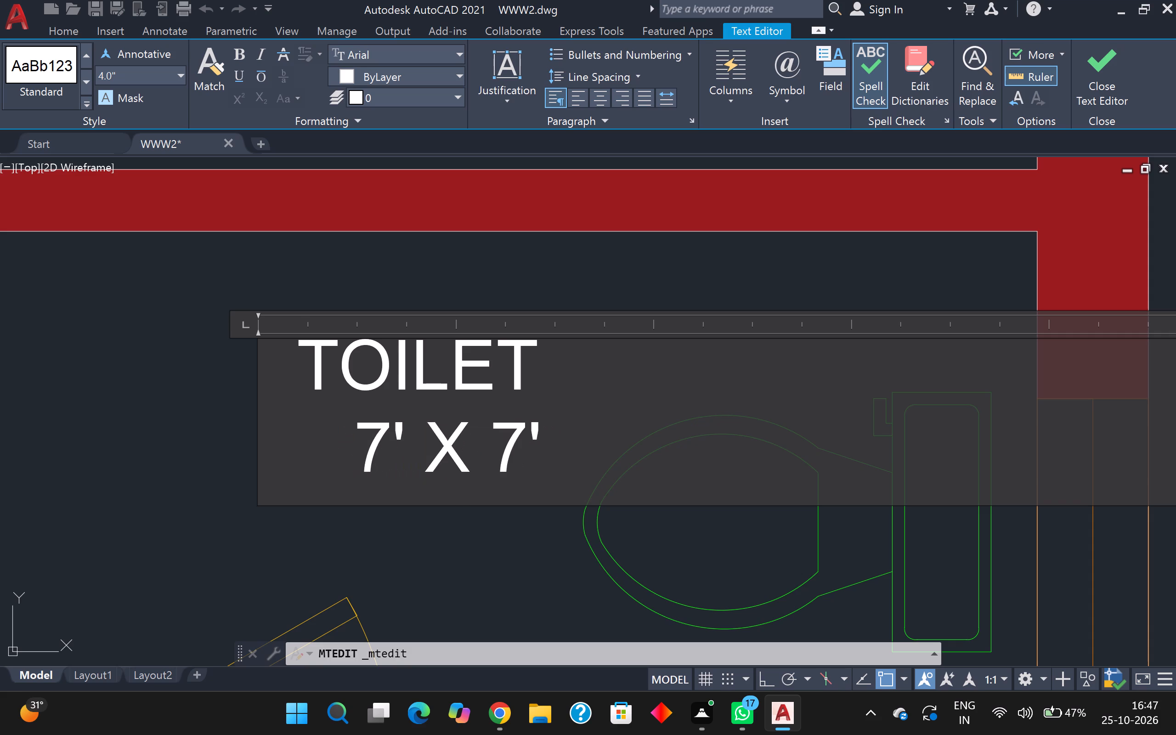
# Set the second dimension of the smaller toilet's label to 4'.
pyautogui.click(515, 469)
pyautogui.press('BackSpace')
pyautogui.press('4')
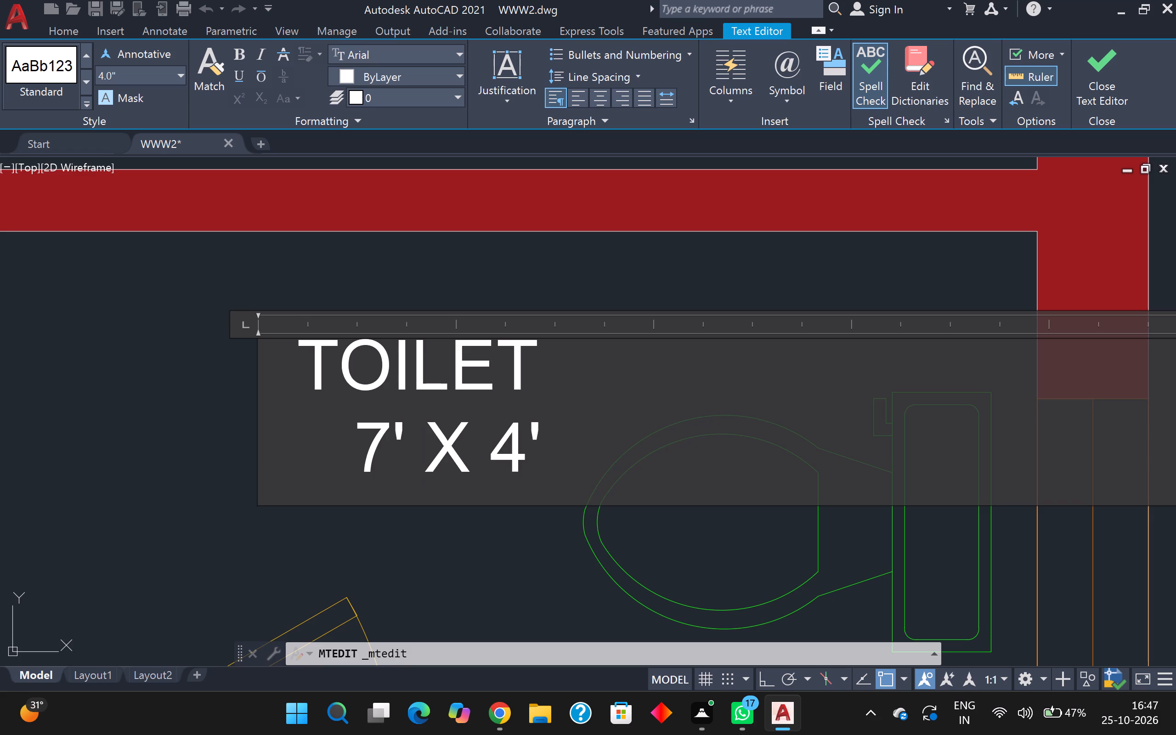
pyautogui.scroll(-3, 555, 439)
pyautogui.click(317, 478)
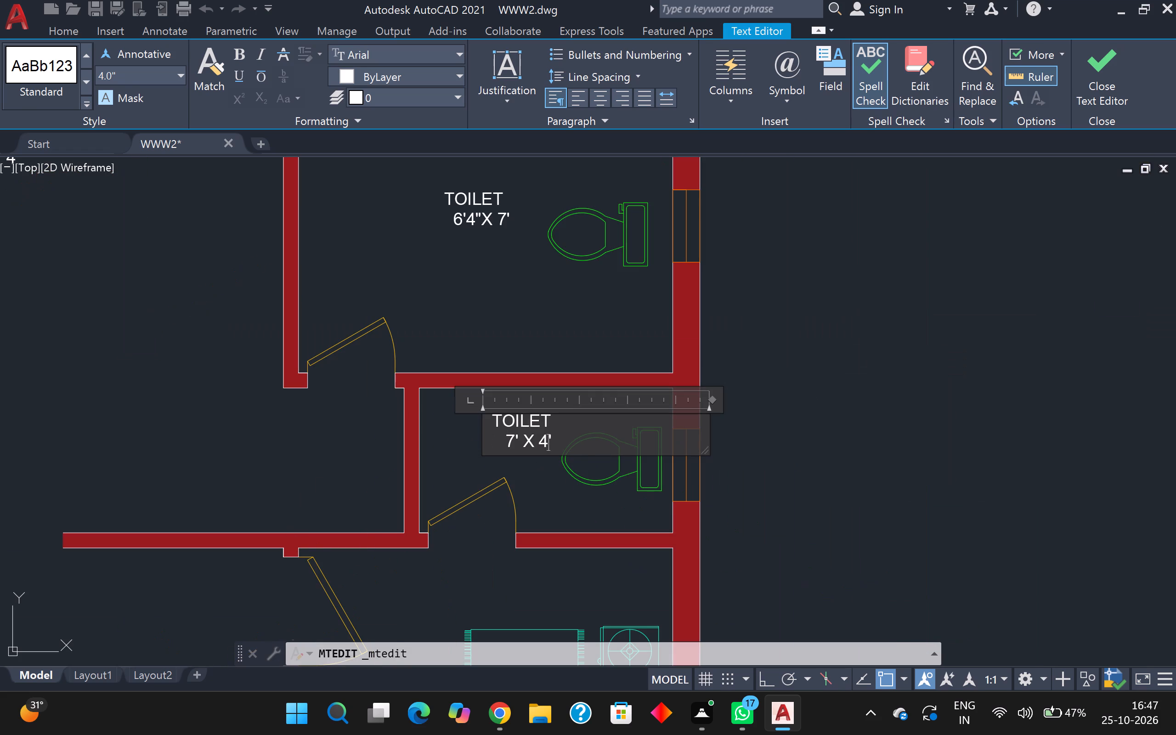
# Open the larger toilet's TOILET label for editing at the first dimension of its size line.
pyautogui.click(475, 200)
pyautogui.moveTo(478, 200); pyautogui.dragTo(486, 202)
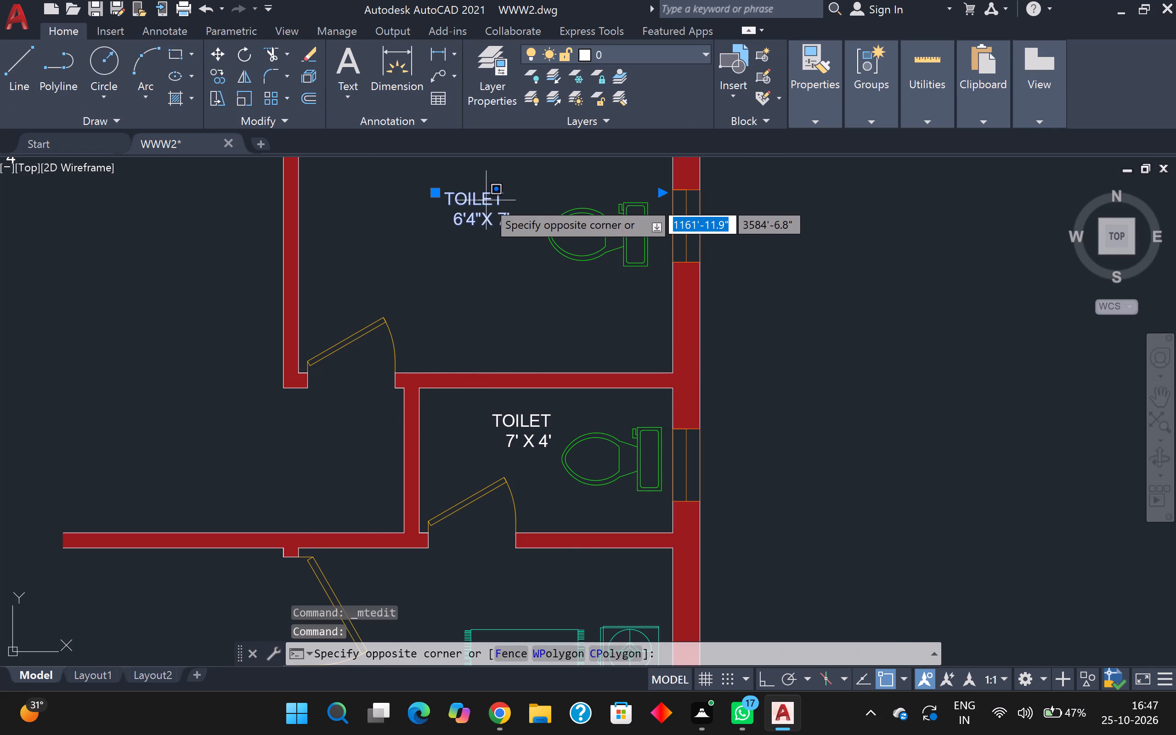
pyautogui.scroll(4, 486, 200)
pyautogui.doubleClick(486, 215)
pyautogui.doubleClick(485, 215)
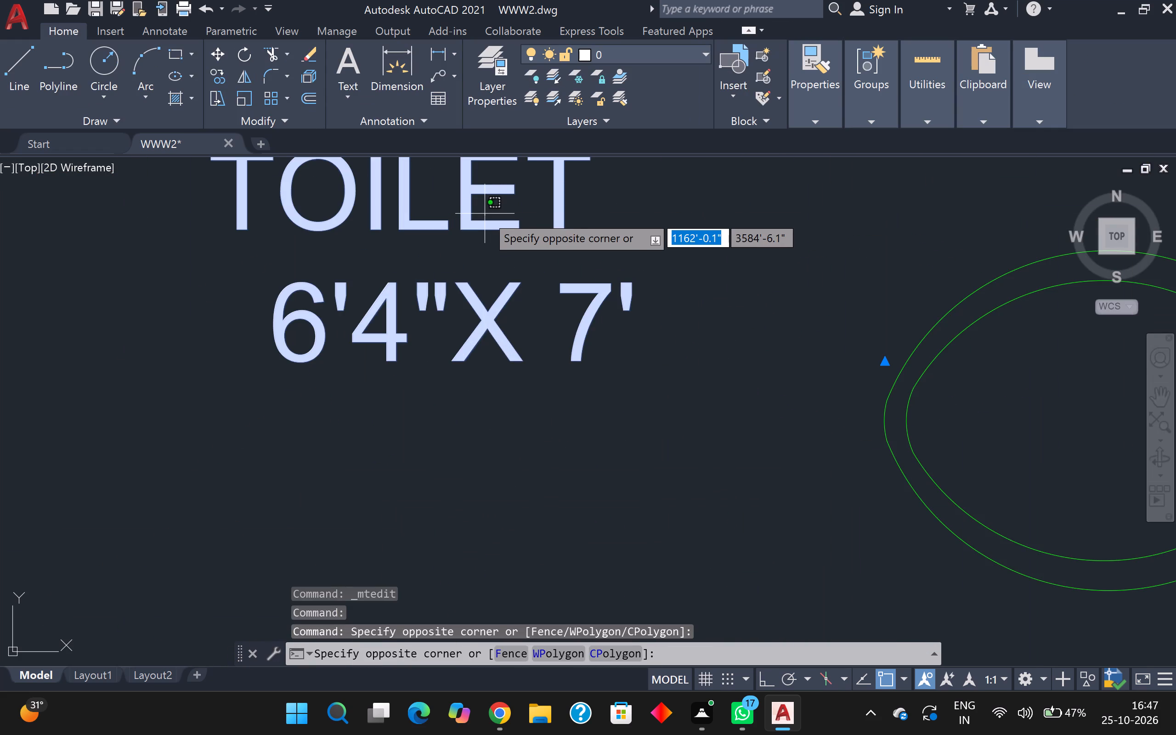
pyautogui.scroll(2, 483, 214)
pyautogui.scroll(-3, 483, 224)
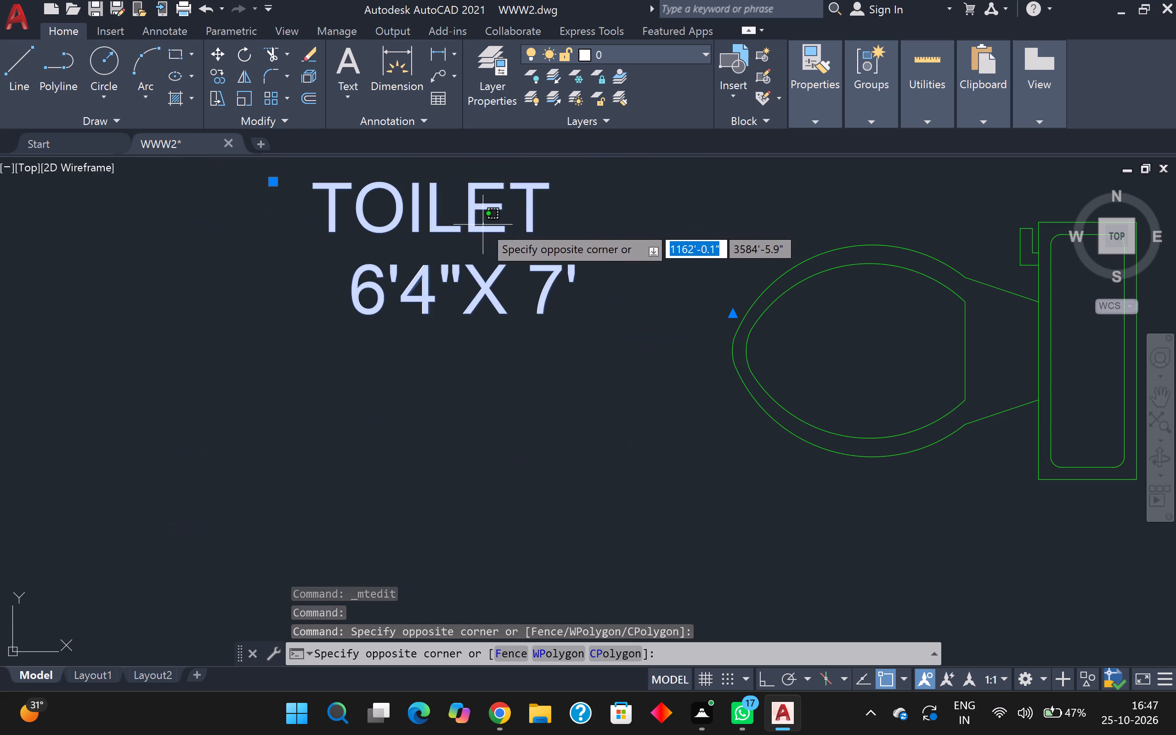
pyautogui.tripleClick(483, 225)
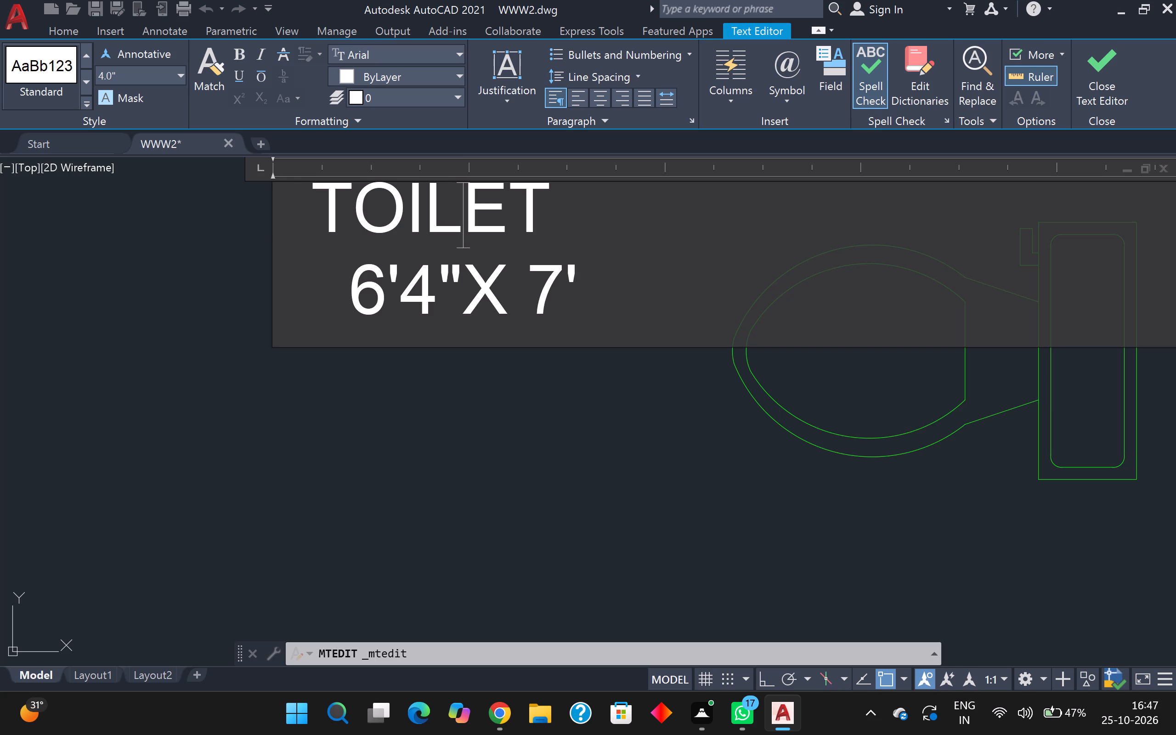
pyautogui.click(439, 302)
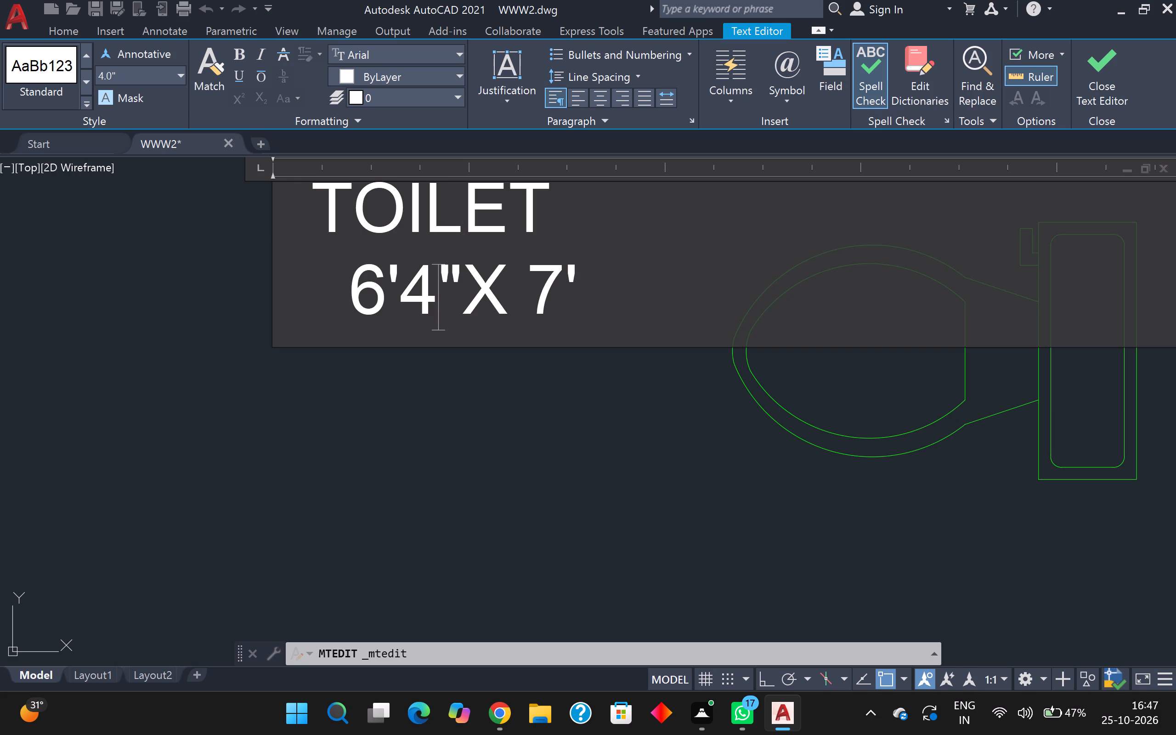
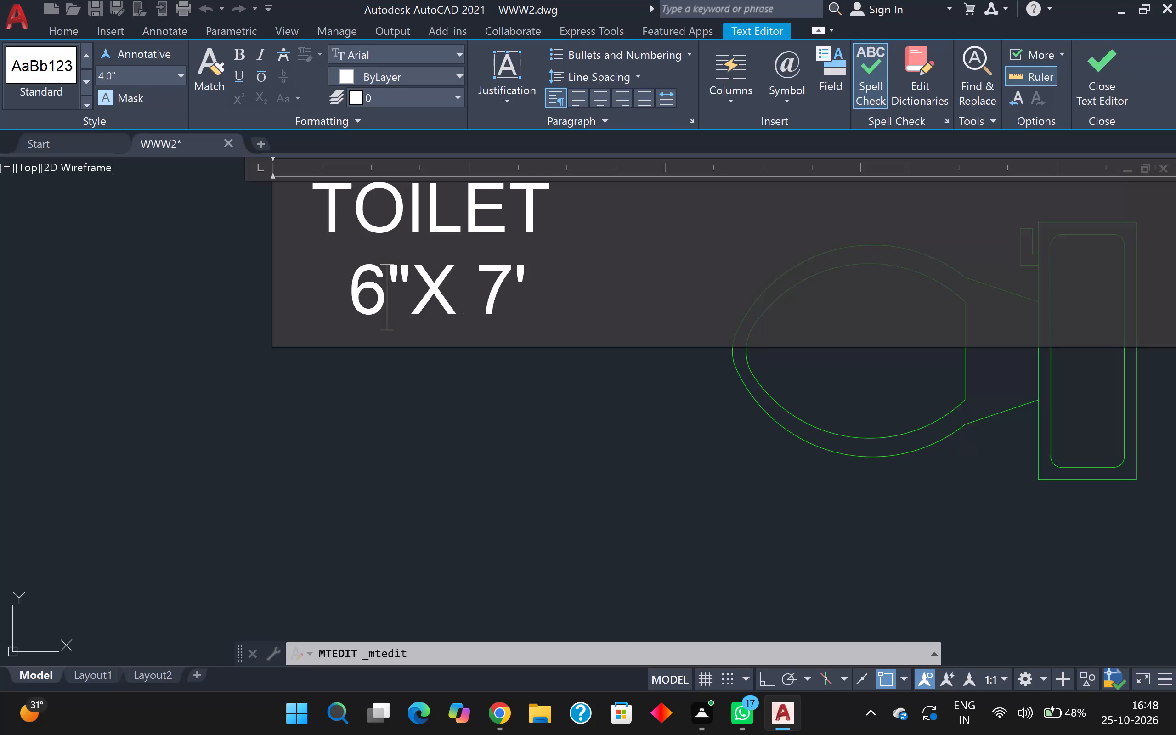
# Set the first dimension of the larger toilet's label to 11', followed by a space before the X.
pyautogui.press('BackSpace')
pyautogui.write('11')
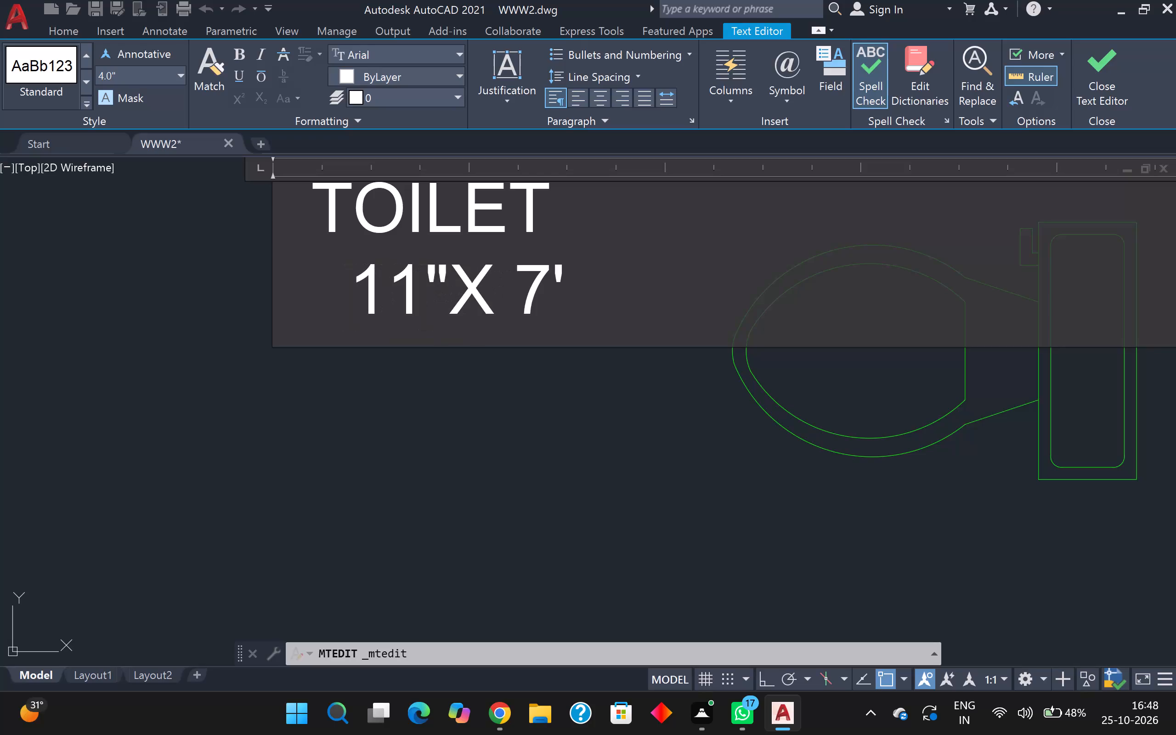
pyautogui.click(430, 288)
pyautogui.click(445, 287)
pyautogui.press('BackSpace')
pyautogui.press('space')
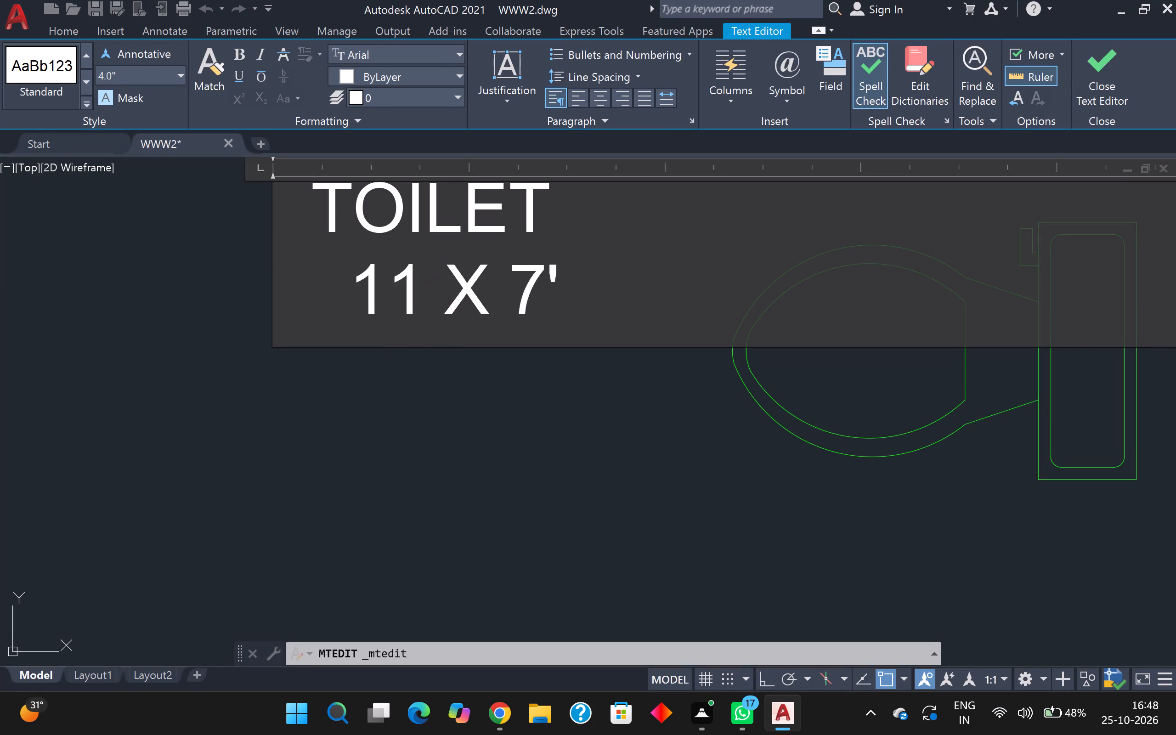
pyautogui.write("'")
pyautogui.press('space')
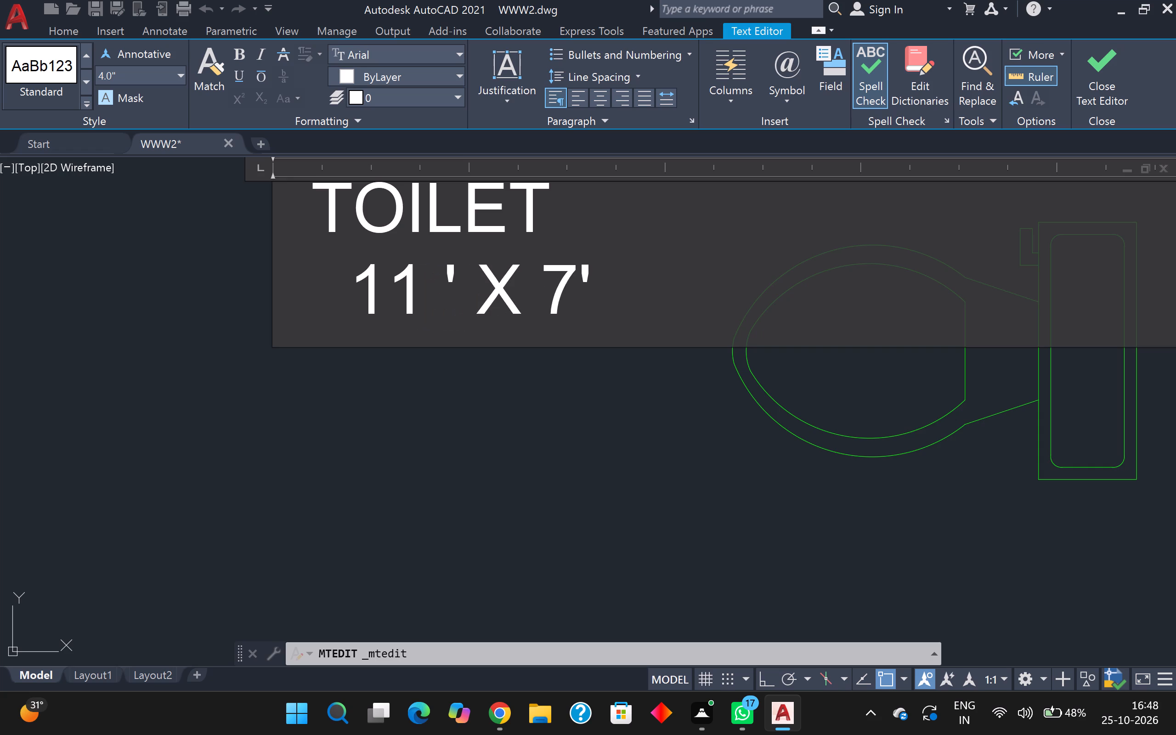
pyautogui.press('BackSpace')
pyautogui.press('BackSpace')
pyautogui.press('BackSpace')
pyautogui.write("'")
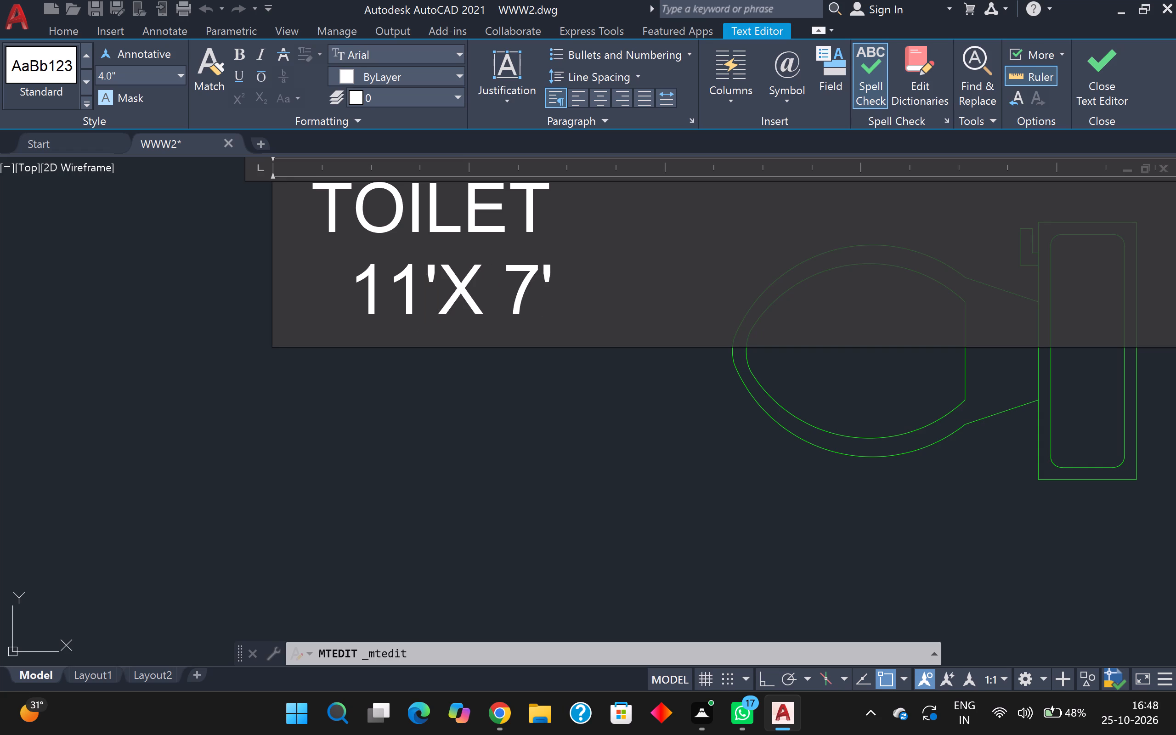
pyautogui.press('space')
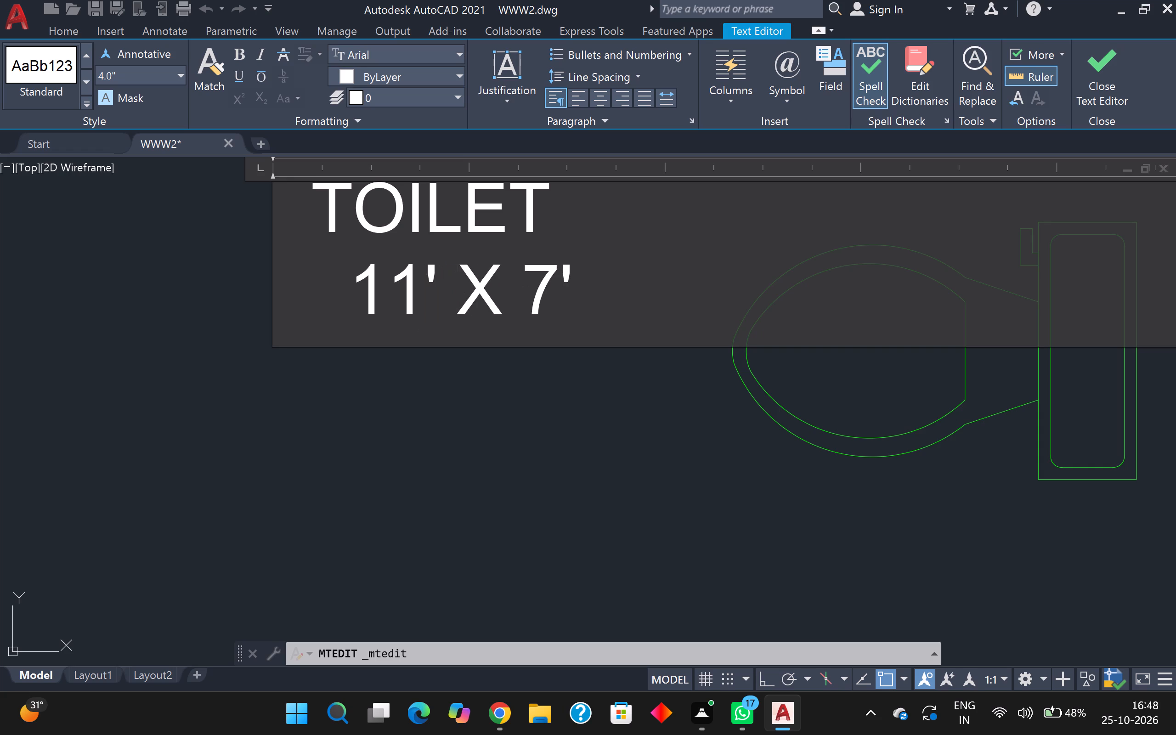
# Set the second dimension of the larger toilet's label to 6'7''.
pyautogui.click(502, 300)
pyautogui.press('space')
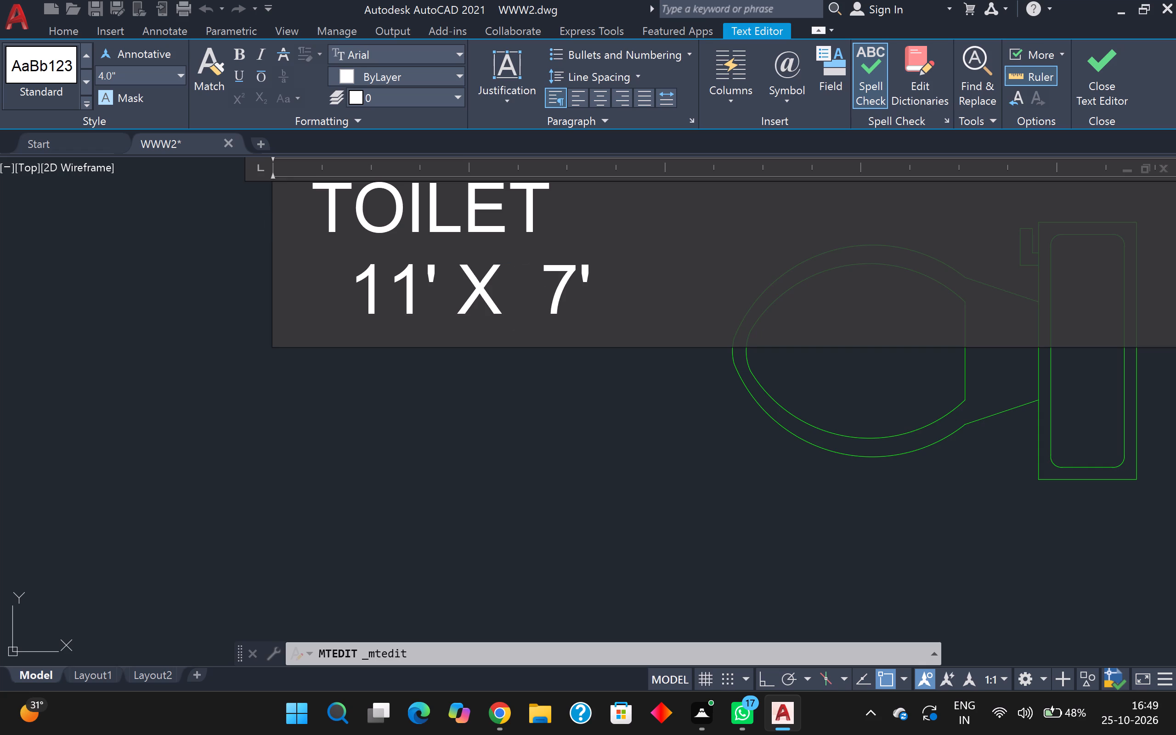
pyautogui.press('6')
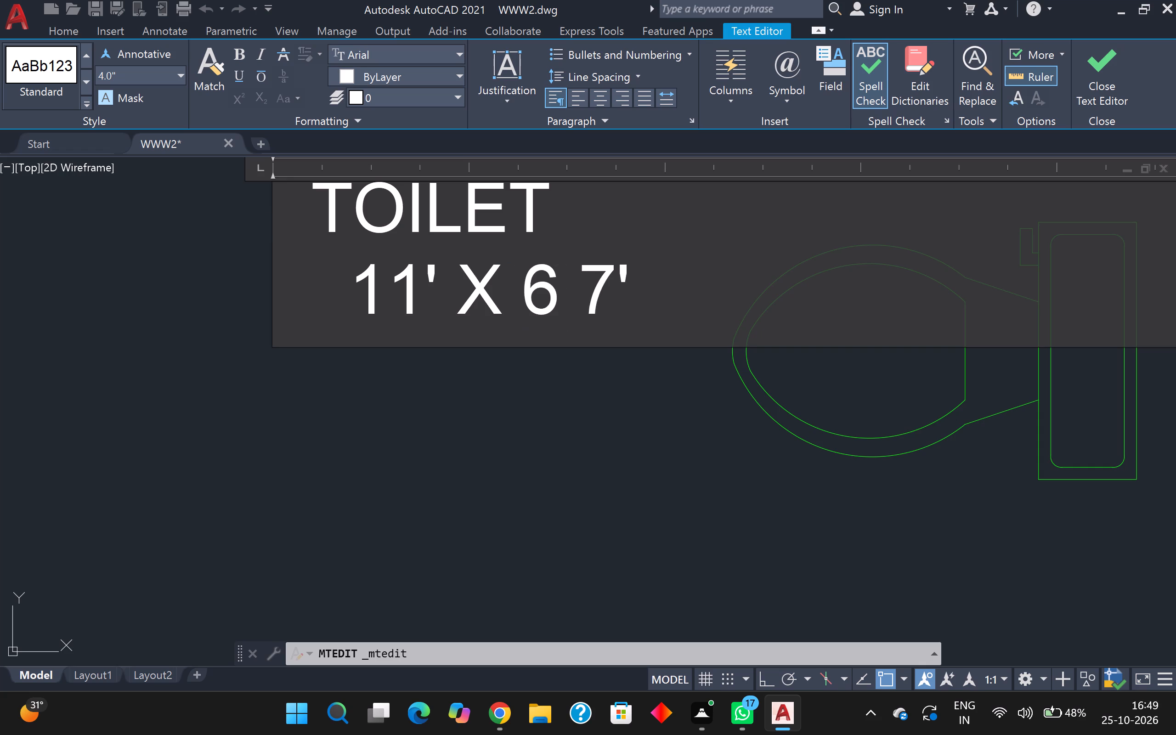
pyautogui.press("'")
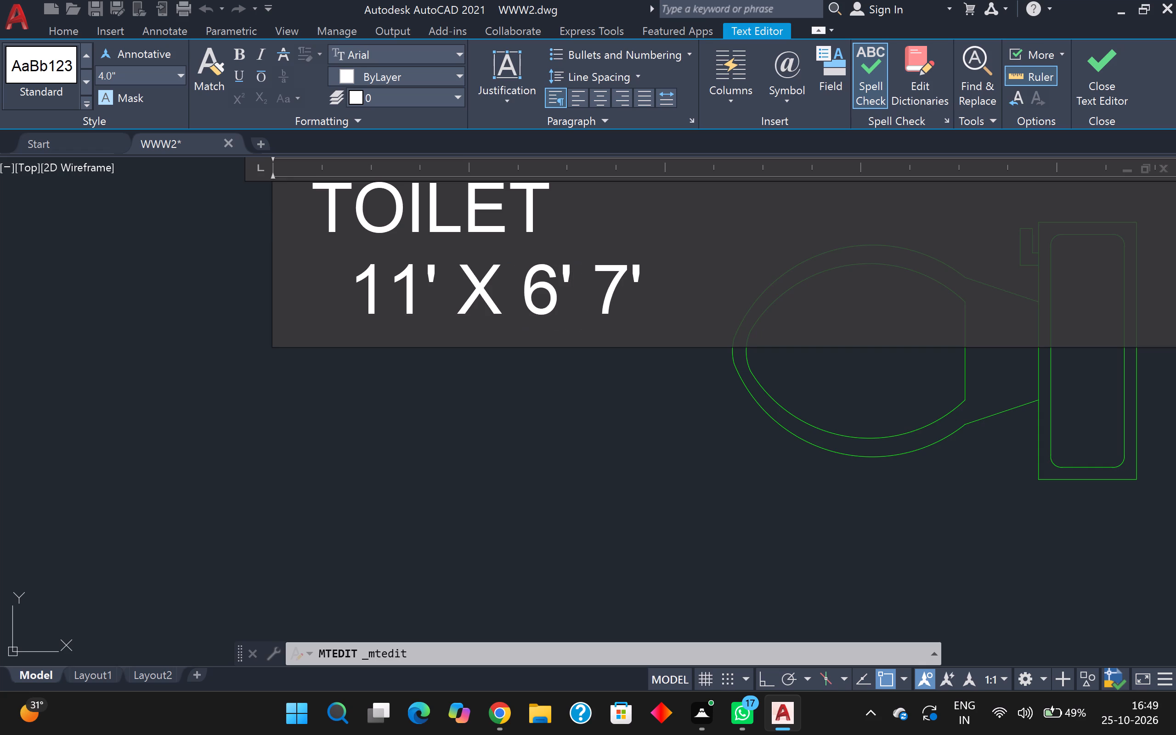
pyautogui.click(604, 291)
pyautogui.press('BackSpace')
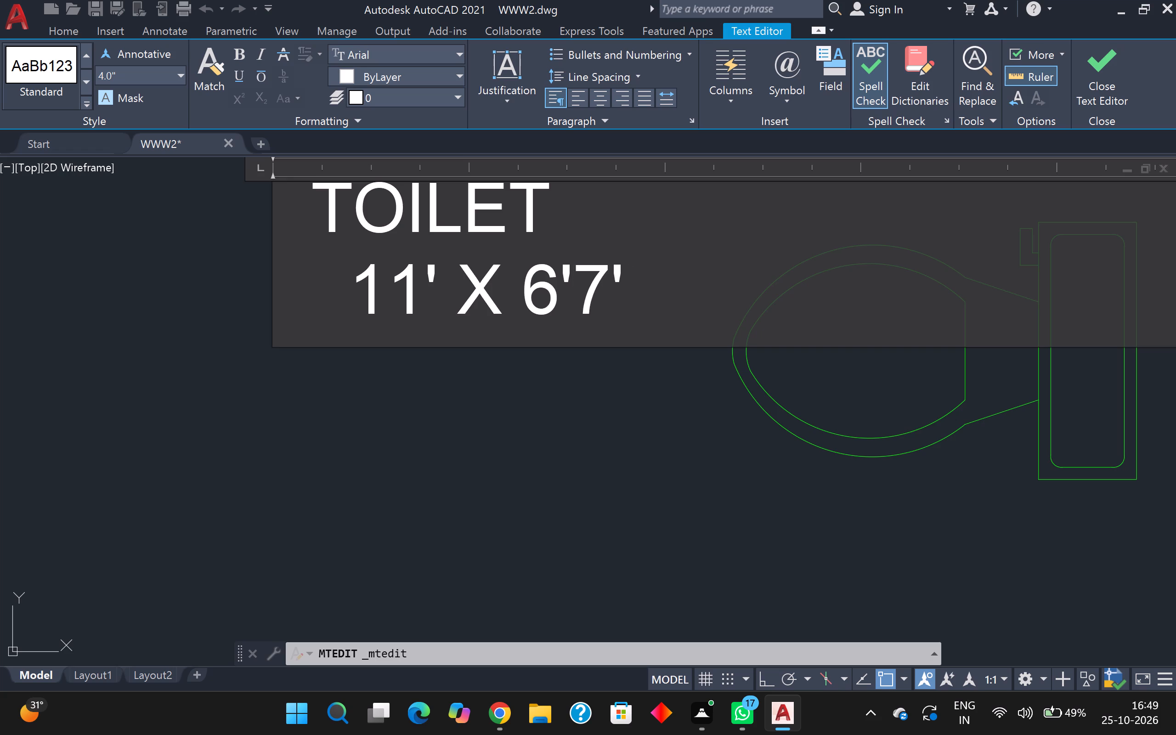
pyautogui.click(627, 269)
pyautogui.press("'")
# Replace the name TOILET in the larger toilet's label with COMMON BATH and finish editing the text.
pyautogui.moveTo(537, 215); pyautogui.dragTo(317, 229)
pyautogui.press('BackSpace')
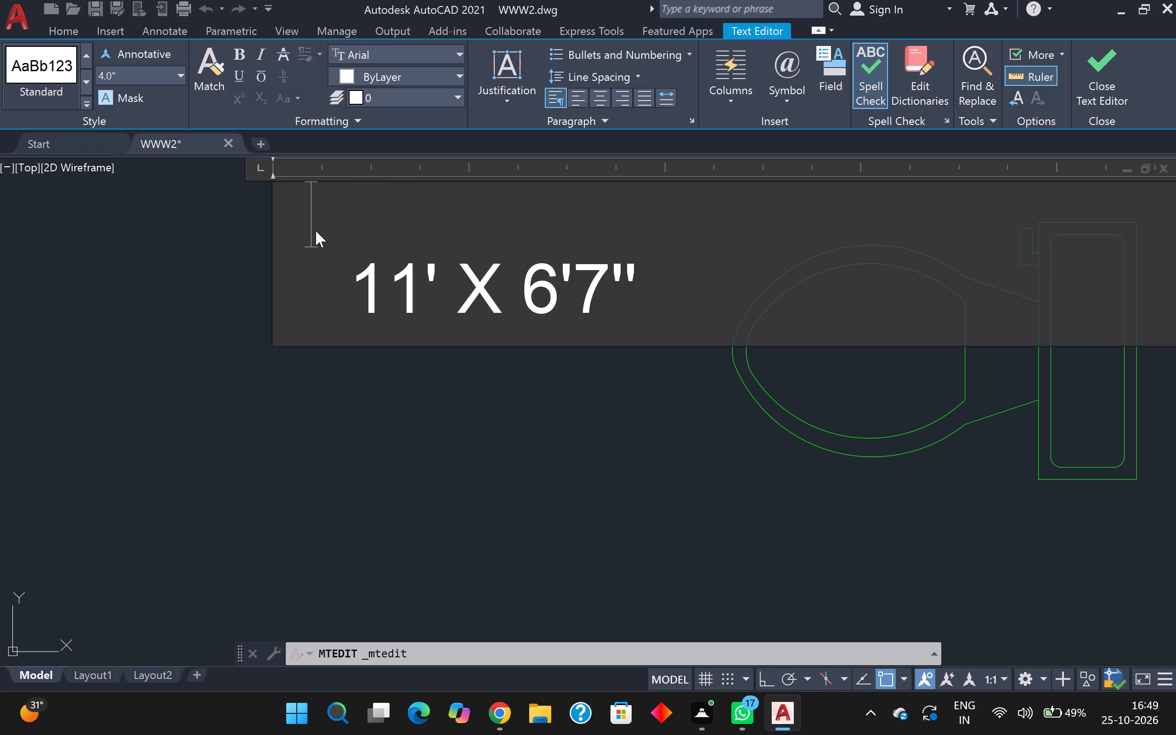
pyautogui.press('space')
pyautogui.write('COMM')
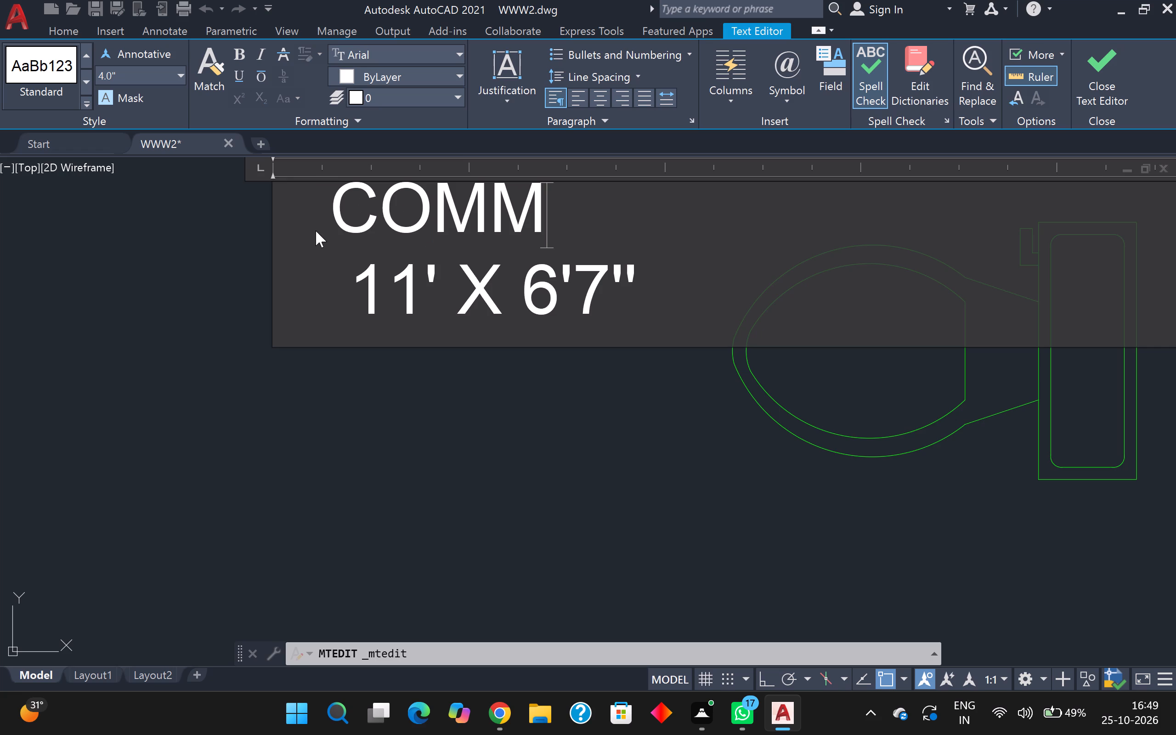
pyautogui.write('ON')
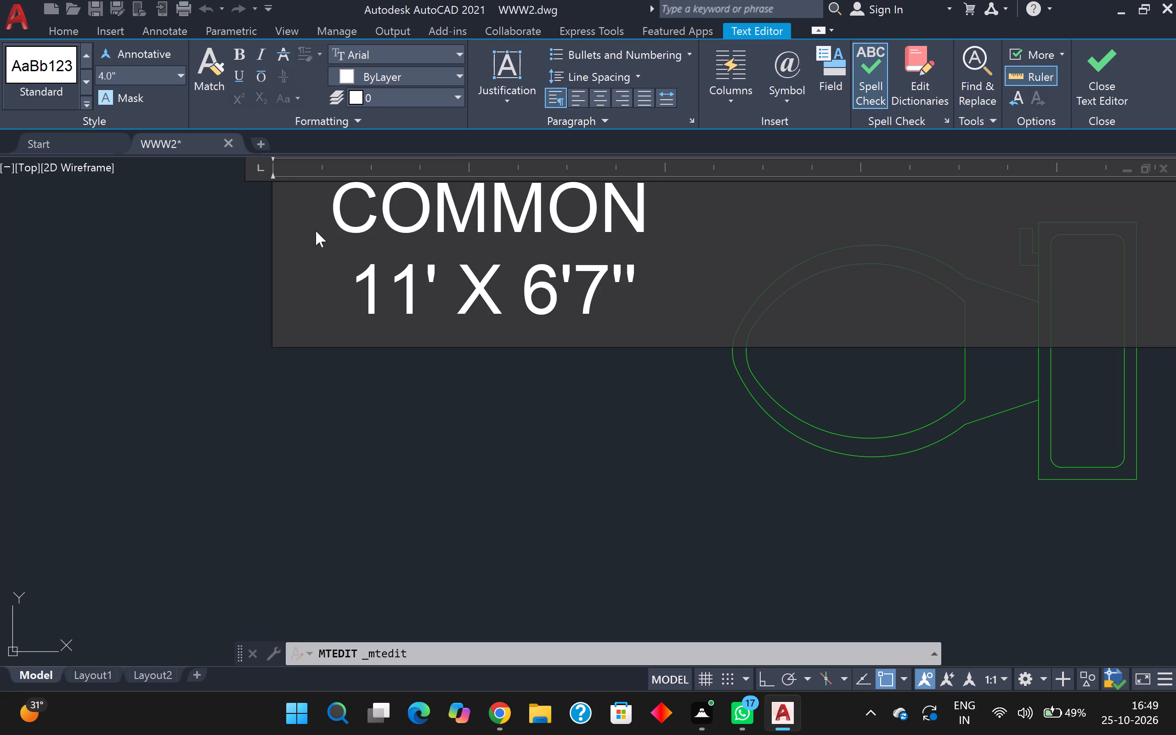
pyautogui.press('space')
pyautogui.write('BATH')
pyautogui.scroll(-3, 371, 149)
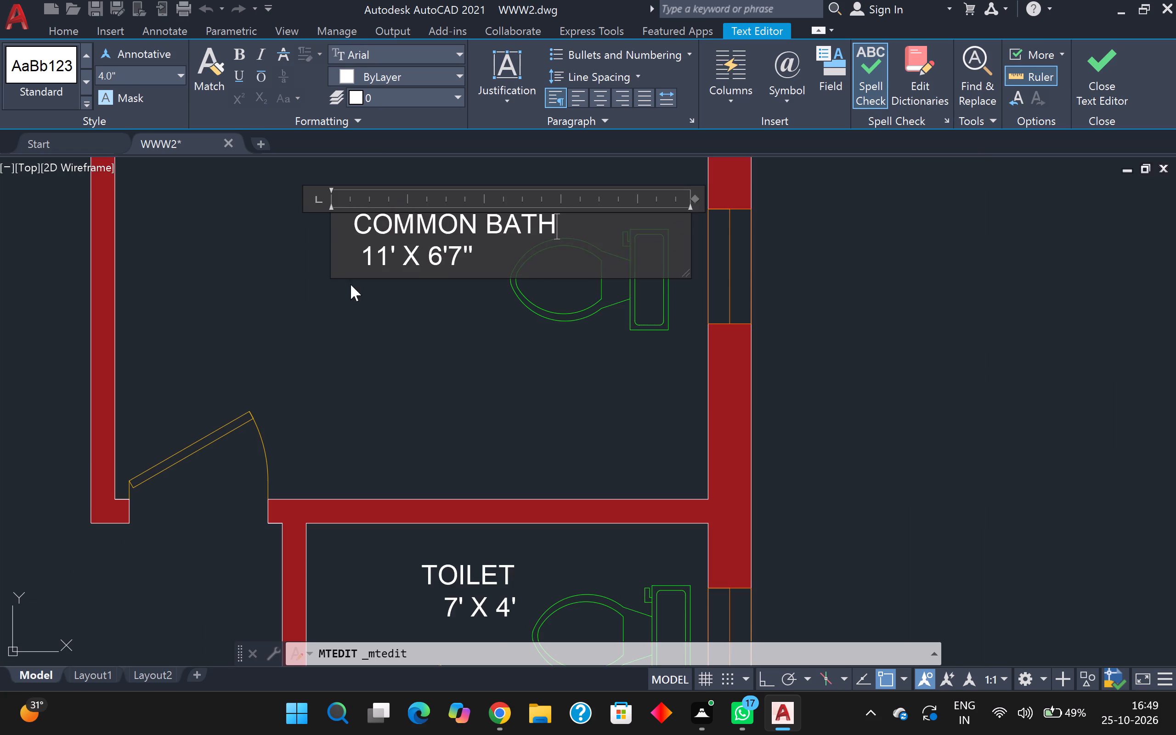
pyautogui.click(351, 288)
# Select the entire newly furnished floor plan, including its walls, furniture, labels and entrance steps, and copy it to the clipboard.
pyautogui.scroll(-4, 352, 292)
pyautogui.moveTo(376, 276); pyautogui.dragTo(443, 283, button='middle')
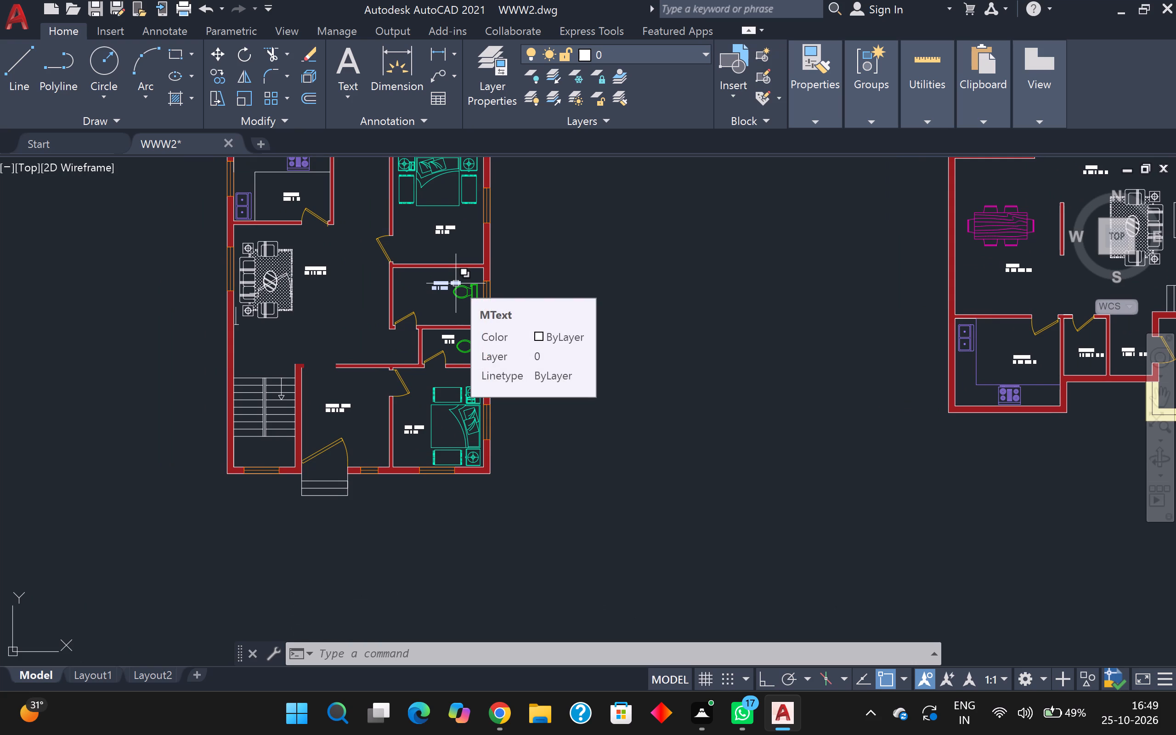
pyautogui.scroll(-2, 524, 303)
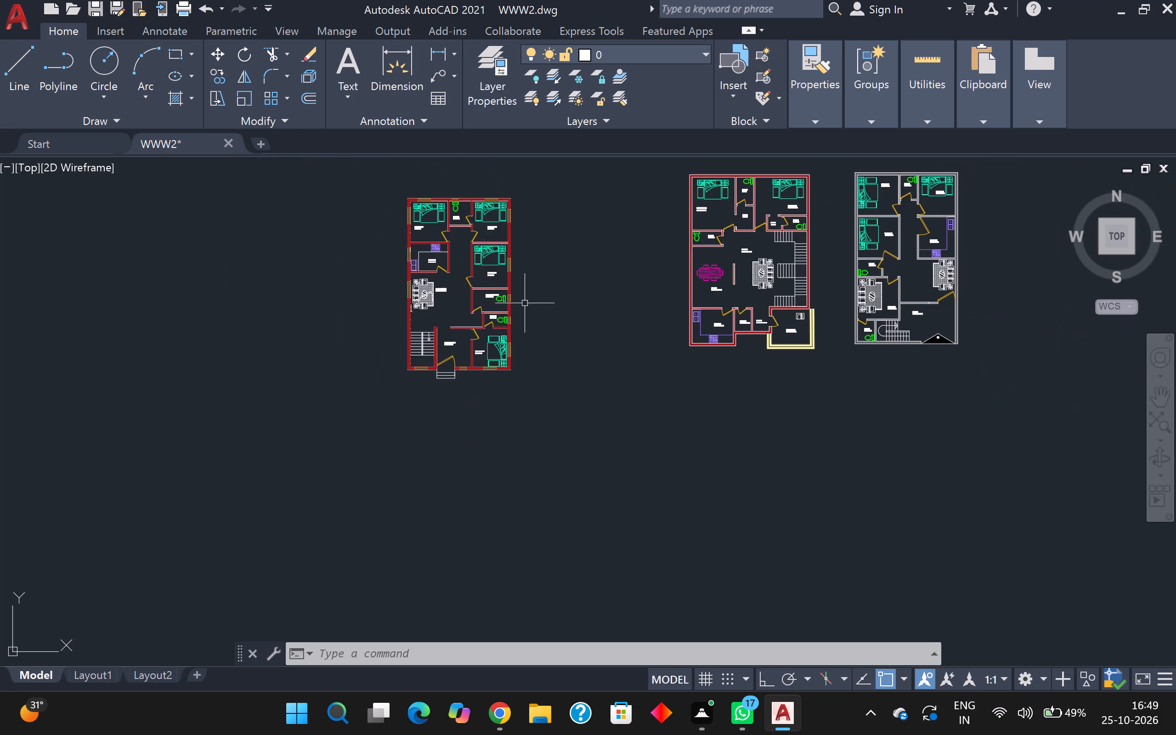
pyautogui.moveTo(527, 302); pyautogui.dragTo(571, 343, button='middle')
pyautogui.scroll(2, 444, 245)
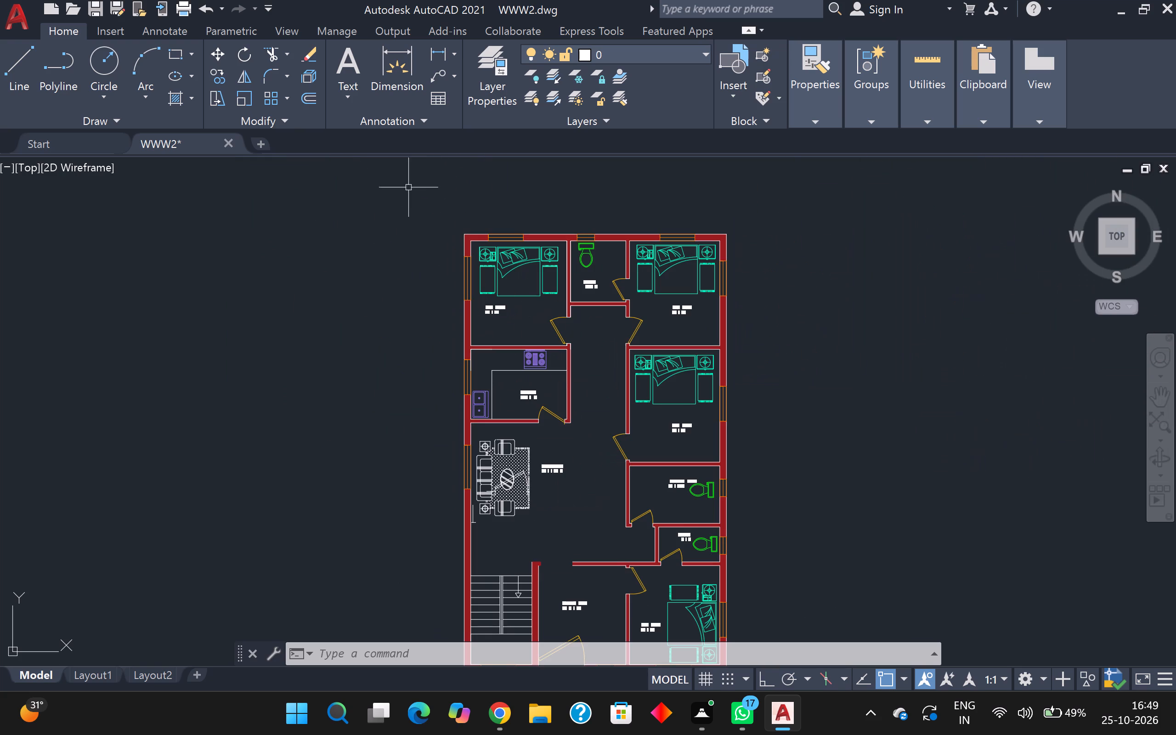
pyautogui.click(433, 201)
pyautogui.moveTo(561, 345); pyautogui.dragTo(556, 346, button='middle')
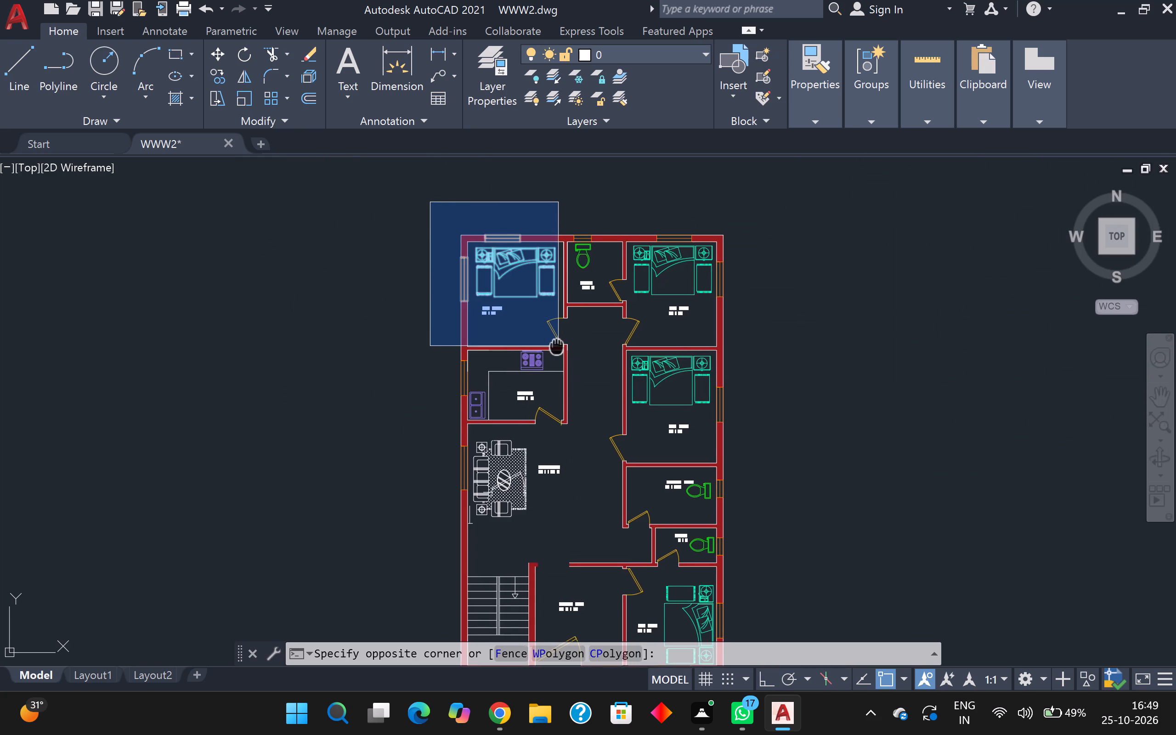
pyautogui.moveTo(556, 346); pyautogui.dragTo(94, 169, button='middle')
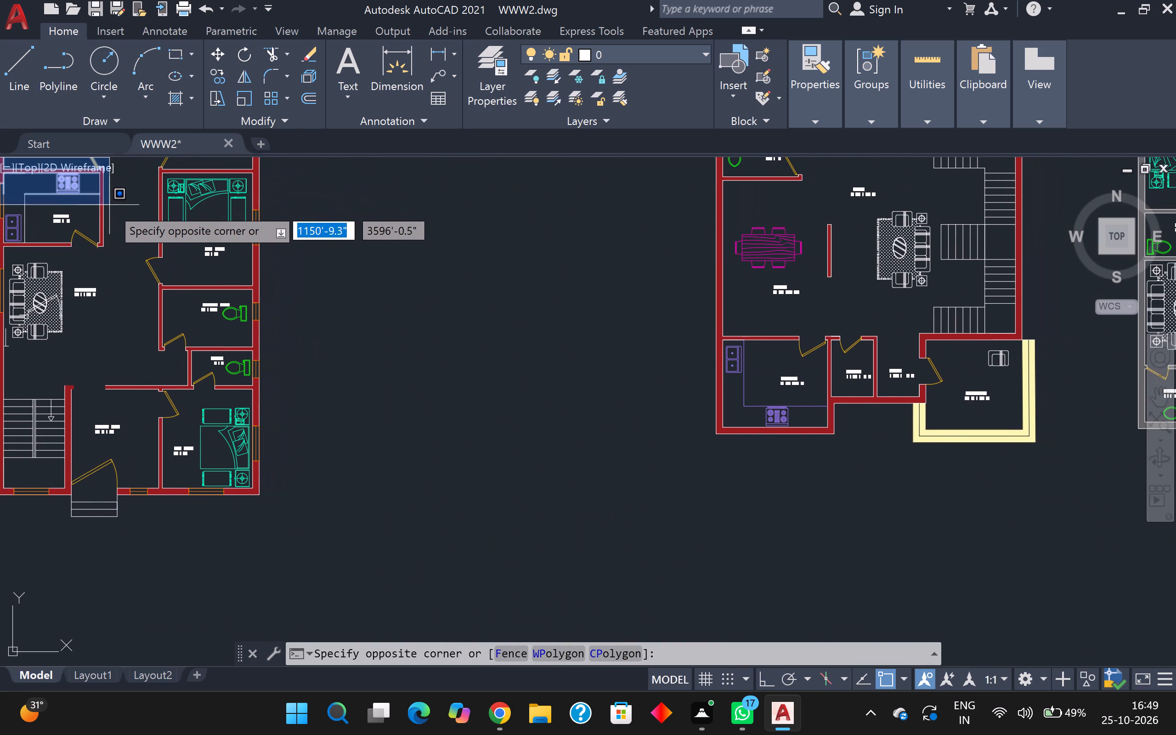
pyautogui.scroll(-1, 111, 208)
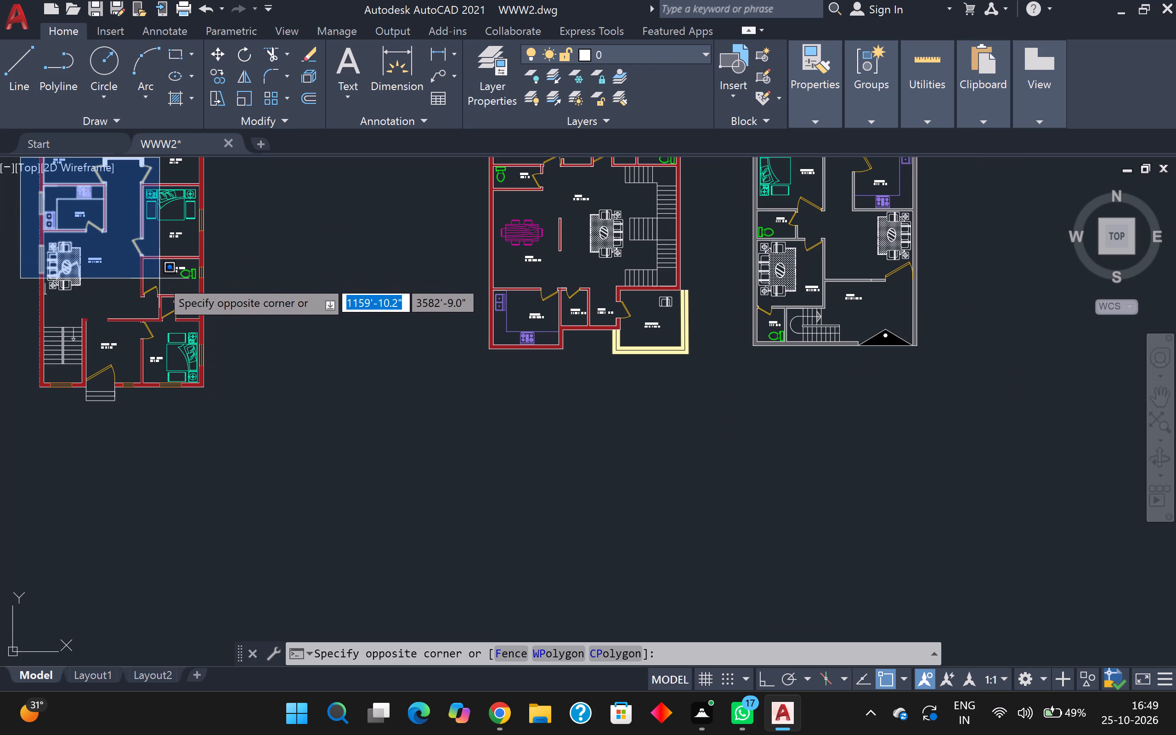
pyautogui.scroll(2, 204, 340)
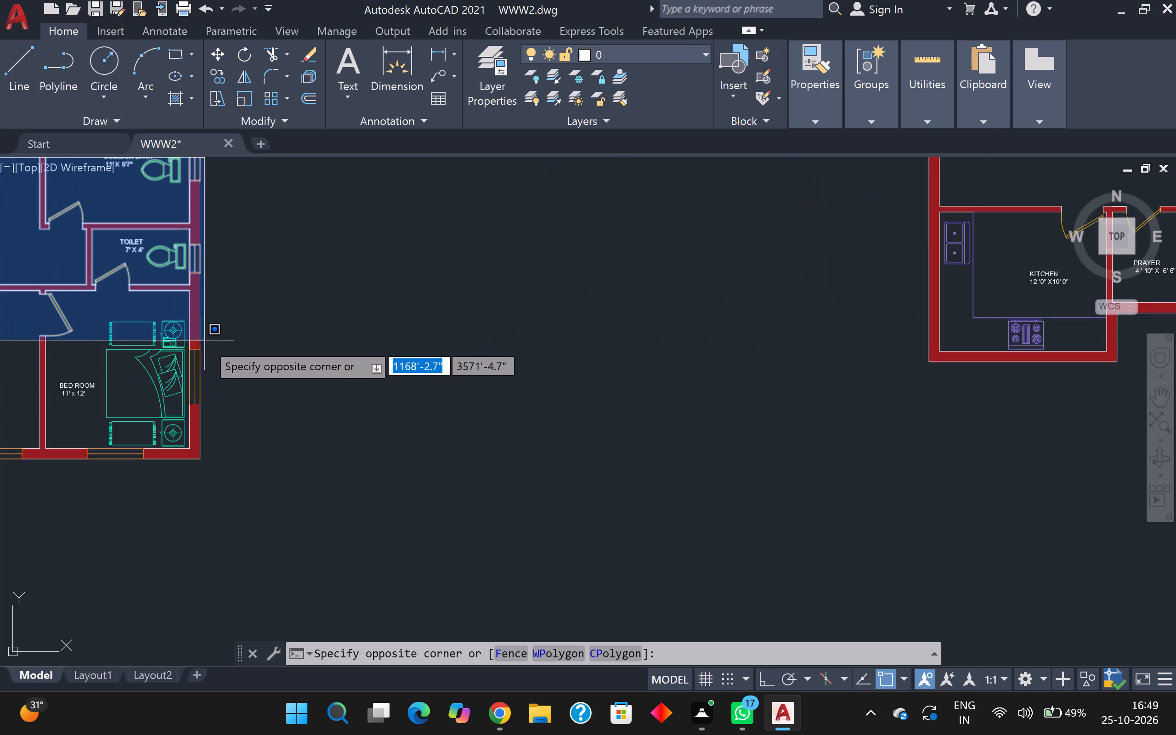
pyautogui.scroll(-4, 222, 380)
pyautogui.scroll(2, 238, 426)
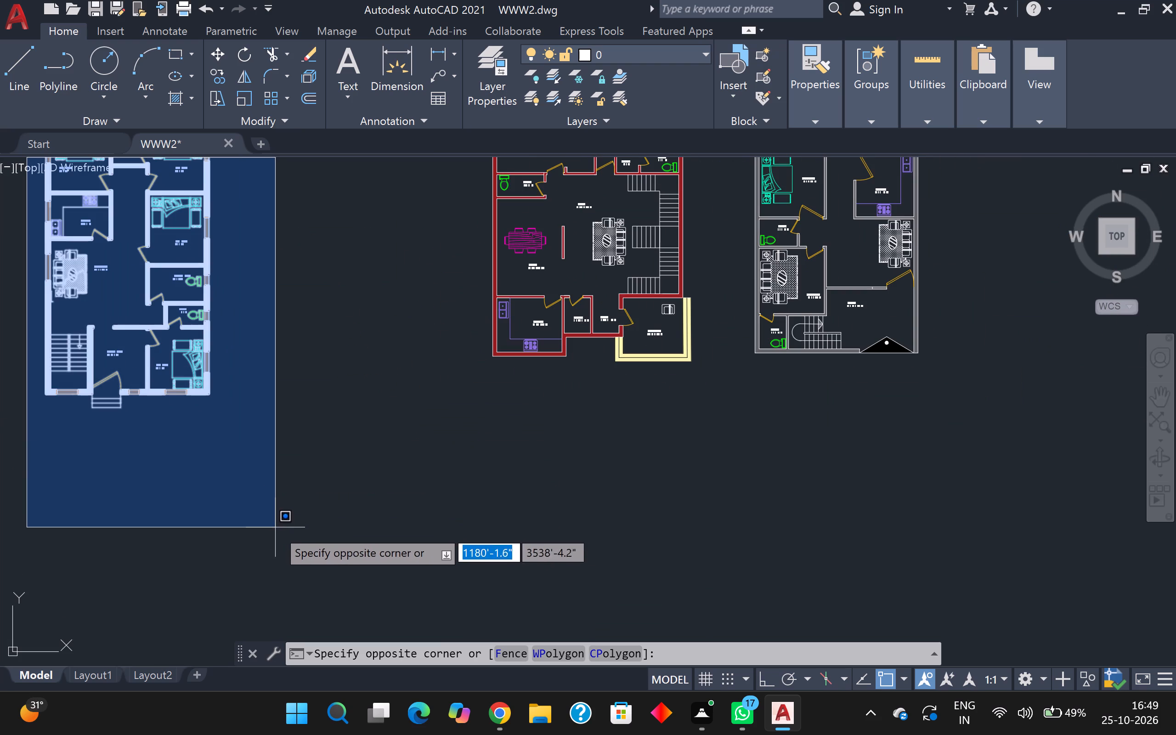
pyautogui.click(253, 488)
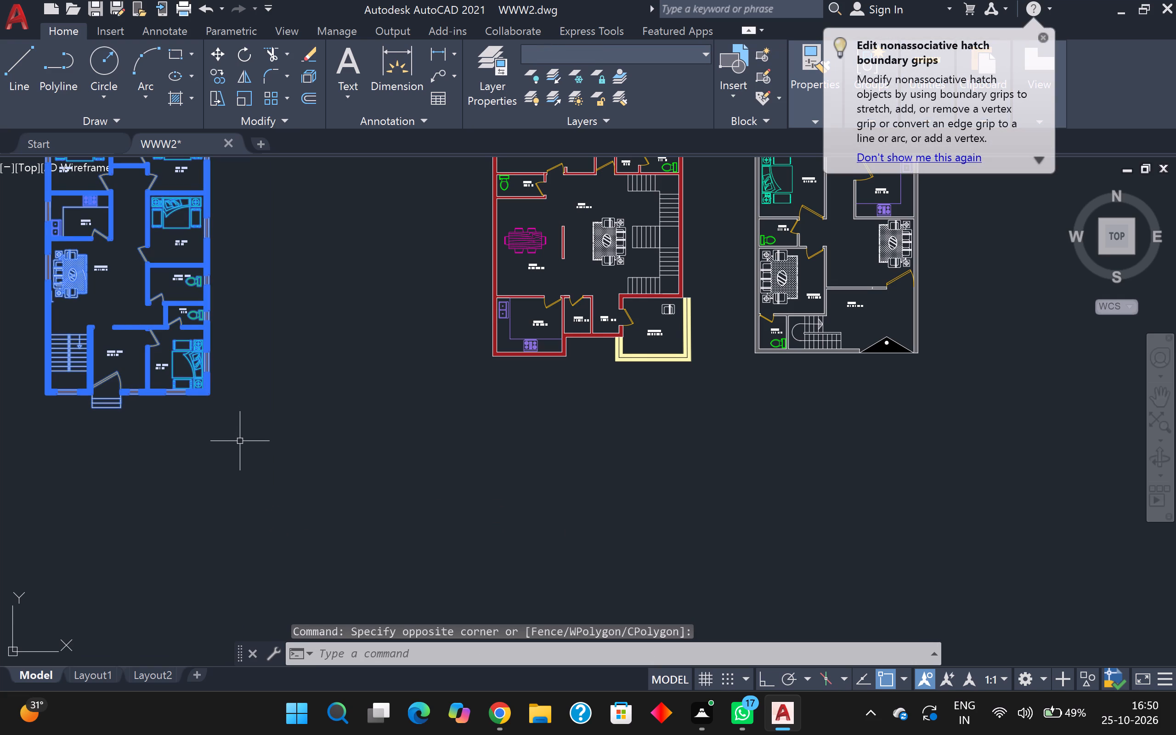
pyautogui.hotkey('ctrl', 'c')
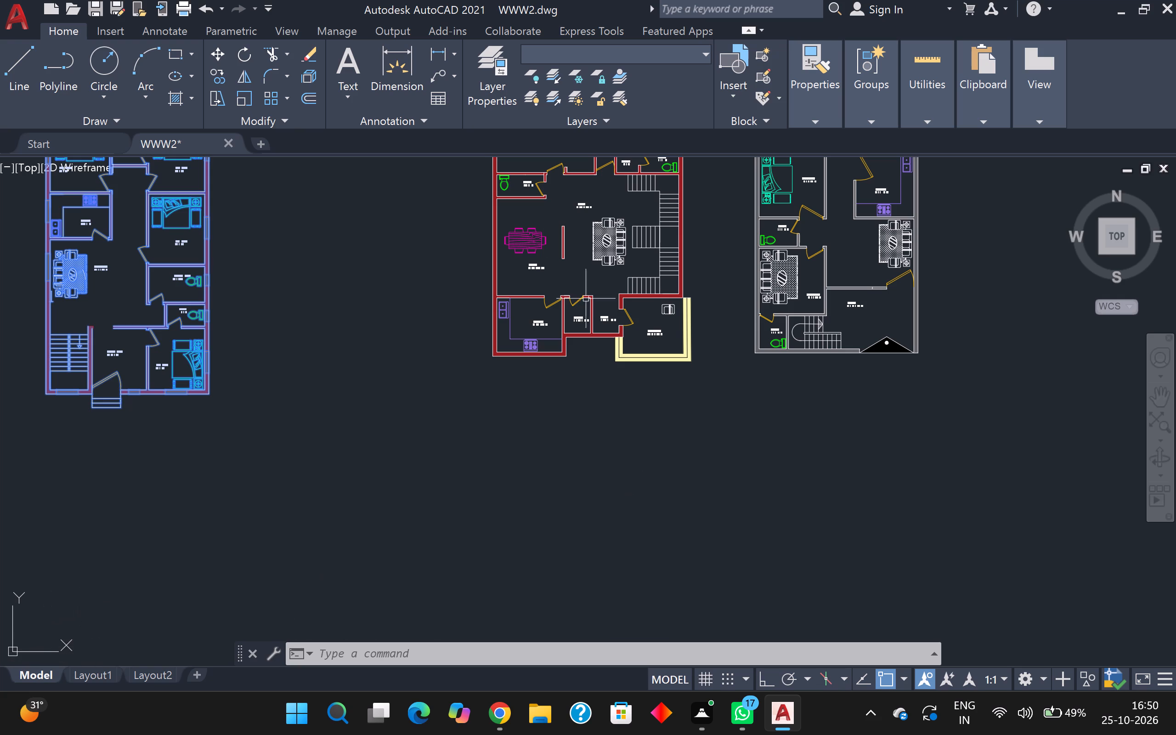
# Create a new drawing from the acad template.
pyautogui.click(5, 8)
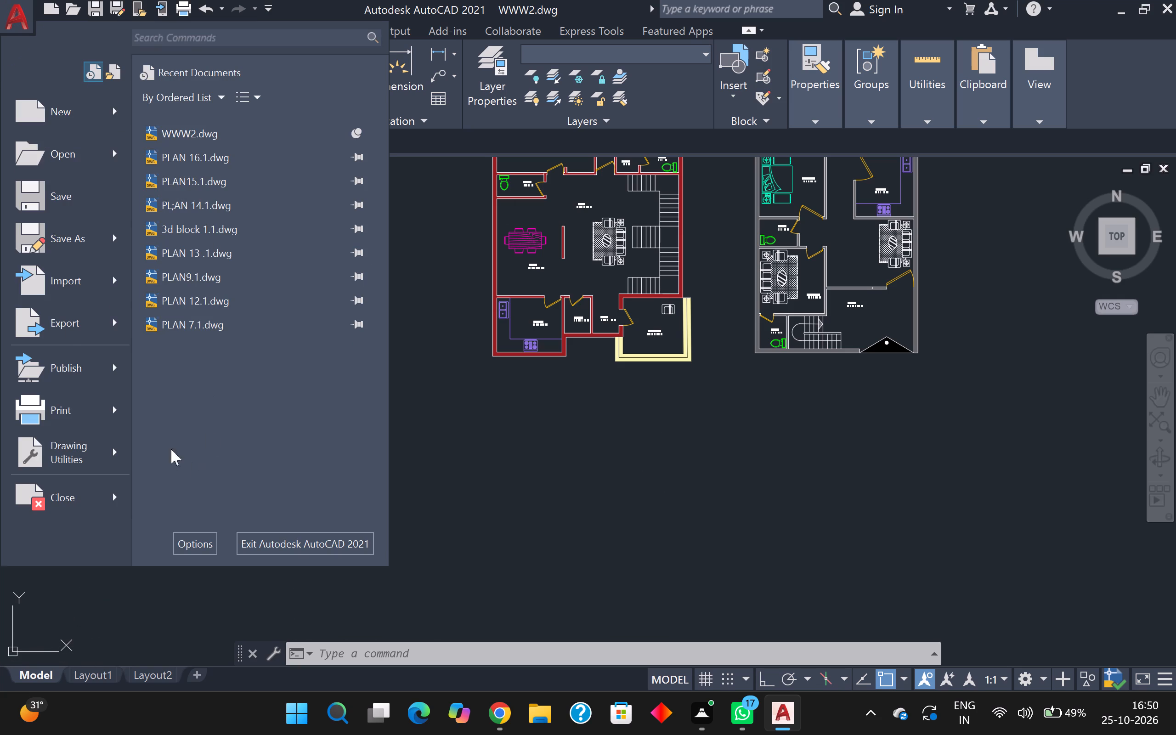
pyautogui.click(71, 113)
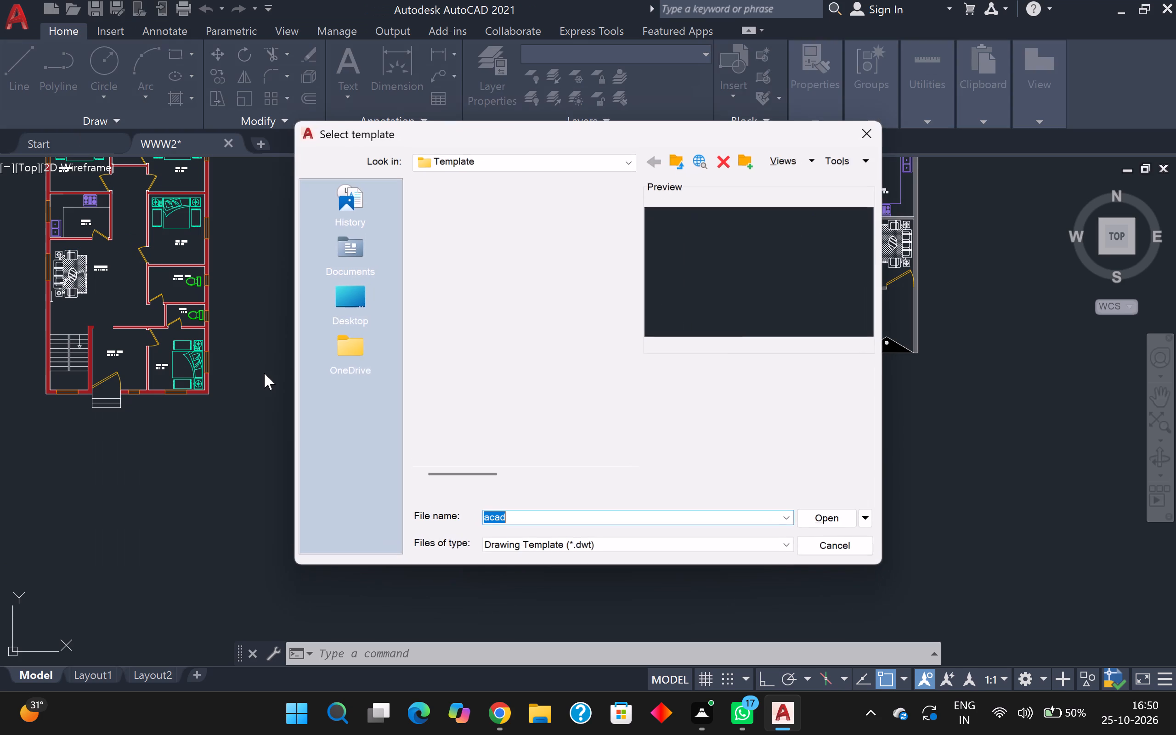
pyautogui.click(848, 513)
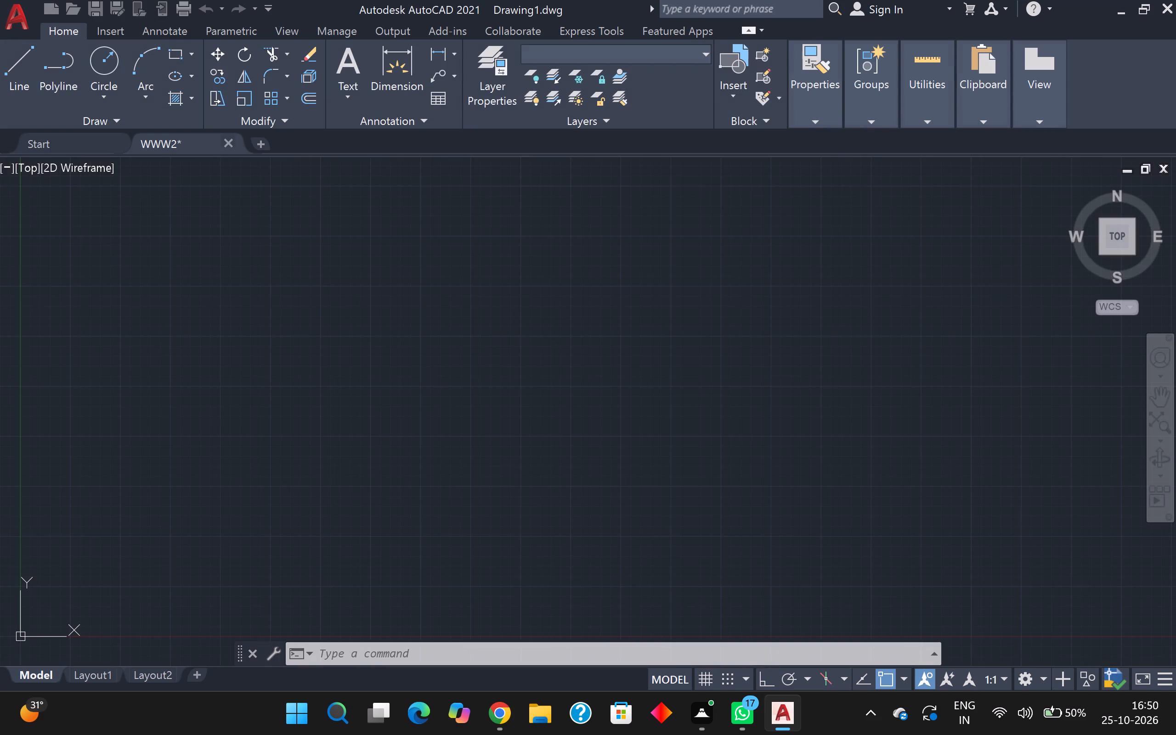
# Paste the copied floor plan into the new drawing, placing it just above and beside the origin.
pyautogui.click(43, 622)
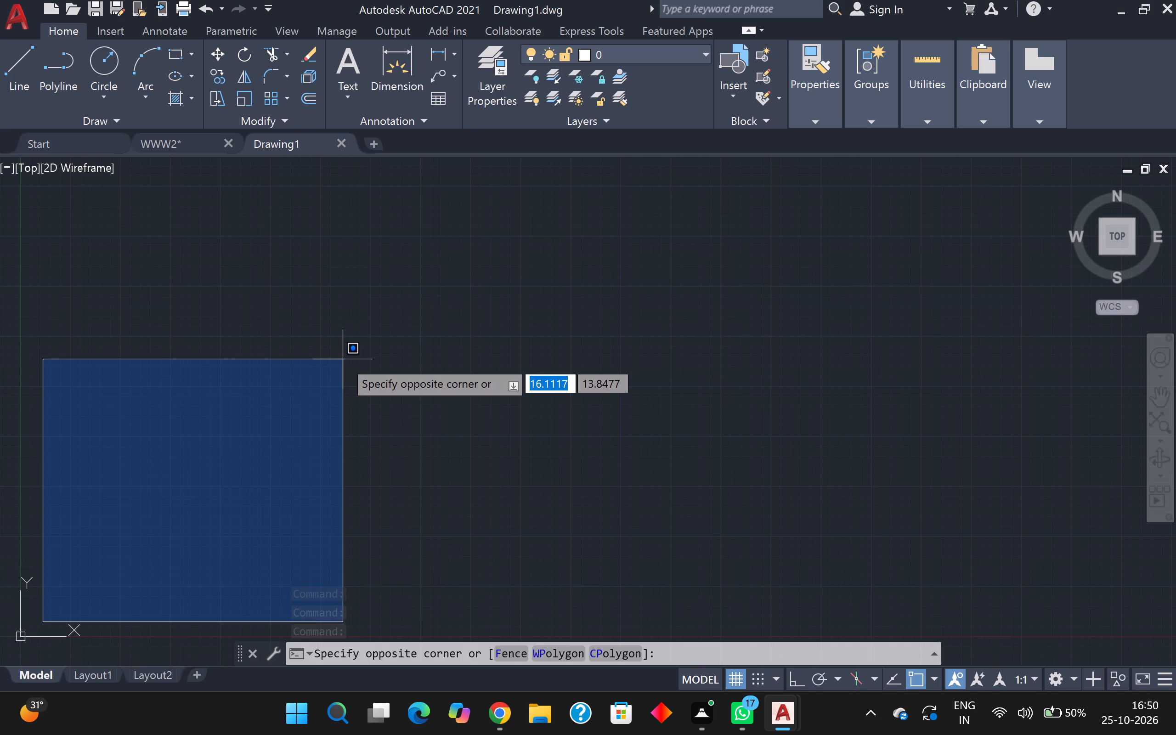
pyautogui.hotkey('ctrl', 'v')
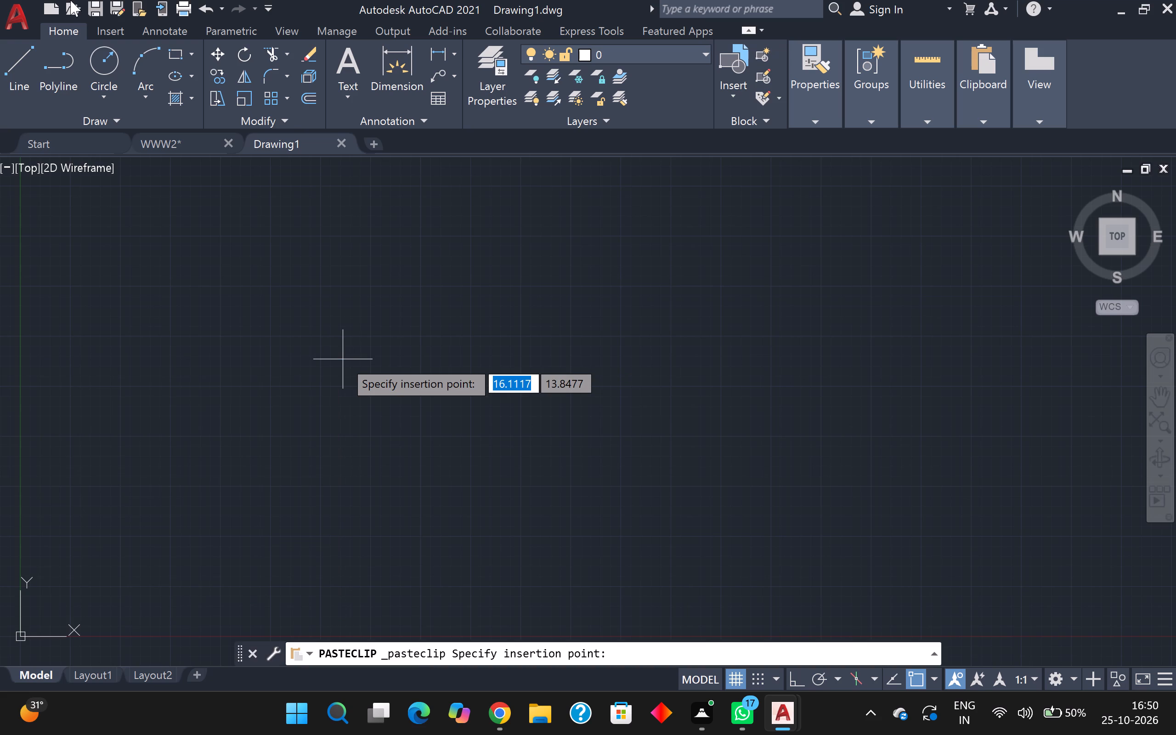
pyautogui.scroll(-12, 70, 2)
pyautogui.scroll(-6, 180, 0)
pyautogui.scroll(1, 178, 0)
pyautogui.moveTo(178, 0); pyautogui.dragTo(171, 0, button='middle')
pyautogui.scroll(-4, 178, 1)
pyautogui.click(273, 420)
pyautogui.scroll(-4, 276, 421)
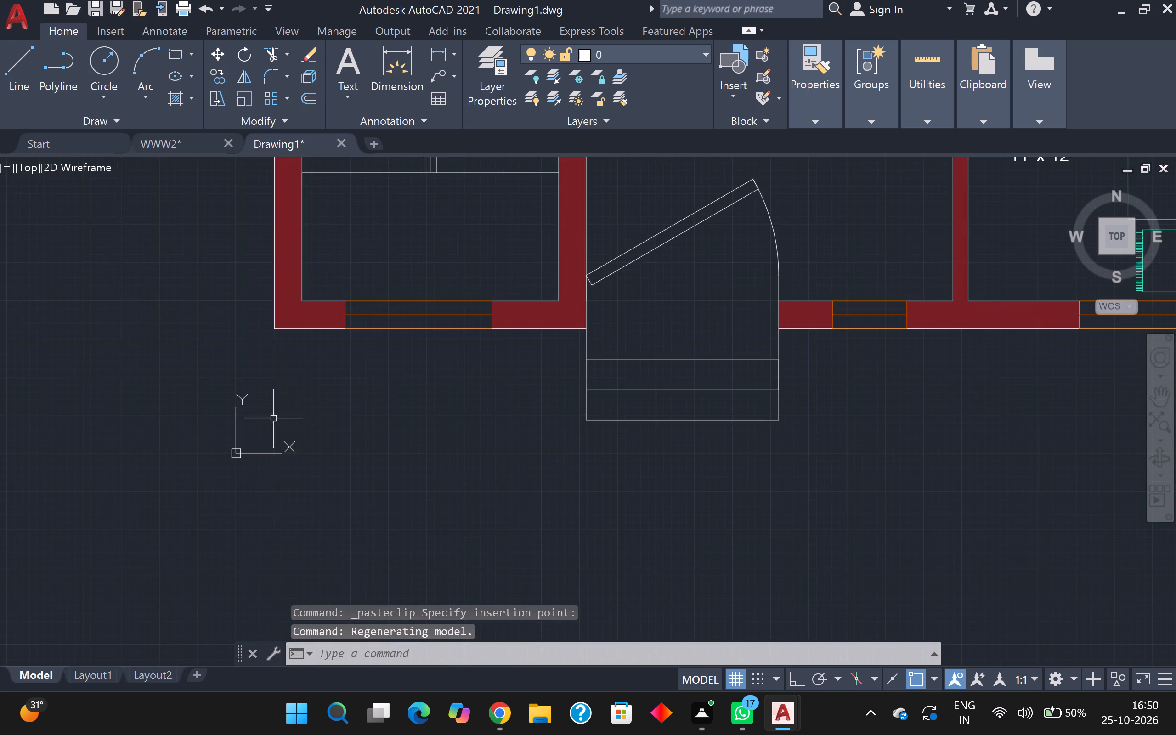
# Close the program, agreeing to save the new drawing, and name the file PLAN 17 in the Documents folder.
pyautogui.scroll(-4, 284, 394)
pyautogui.moveTo(597, 327); pyautogui.dragTo(629, 370, button='middle')
pyautogui.scroll(-1, 628, 371)
pyautogui.moveTo(627, 371); pyautogui.dragTo(561, 432, button='middle')
pyautogui.click(1169, 4)
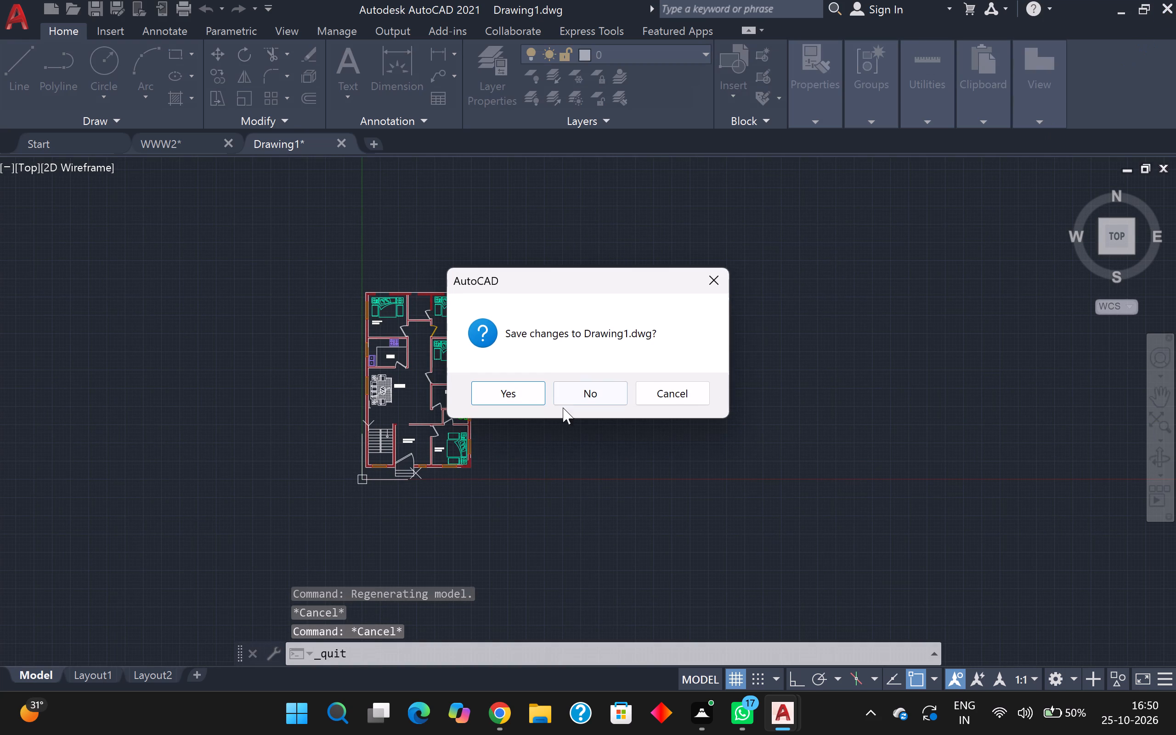
pyautogui.click(502, 391)
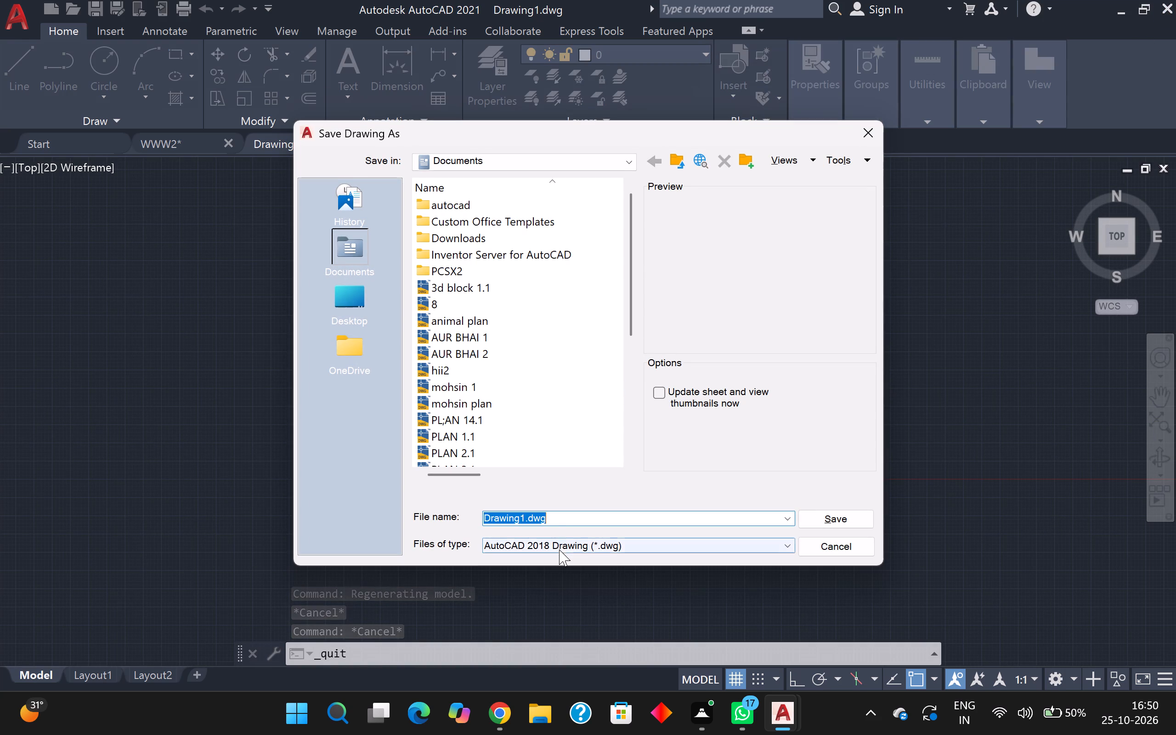
pyautogui.press('BackSpace')
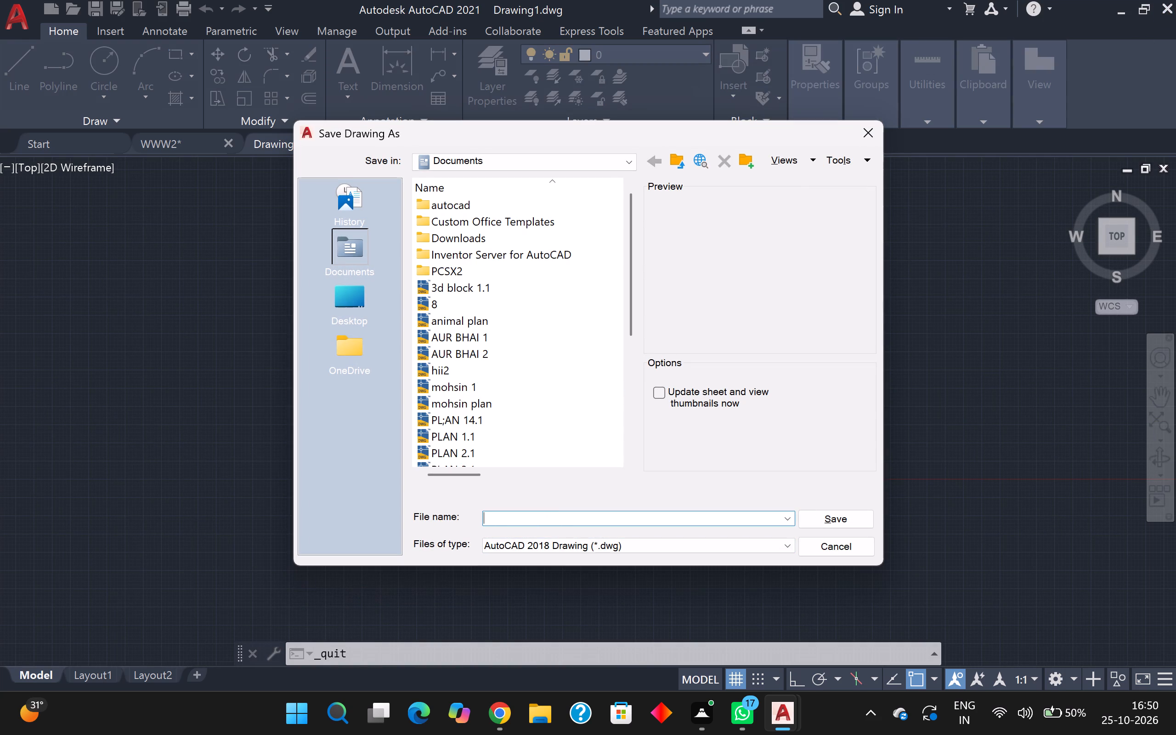
pyautogui.write('PLA')
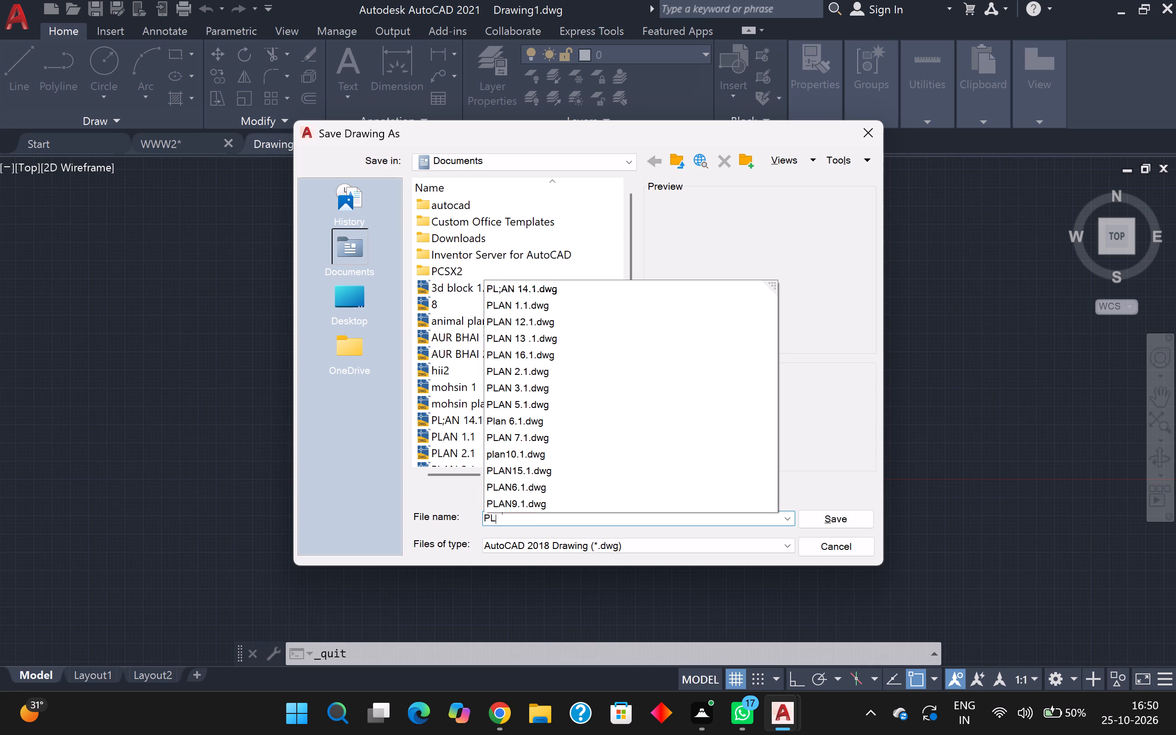
pyautogui.press('n')
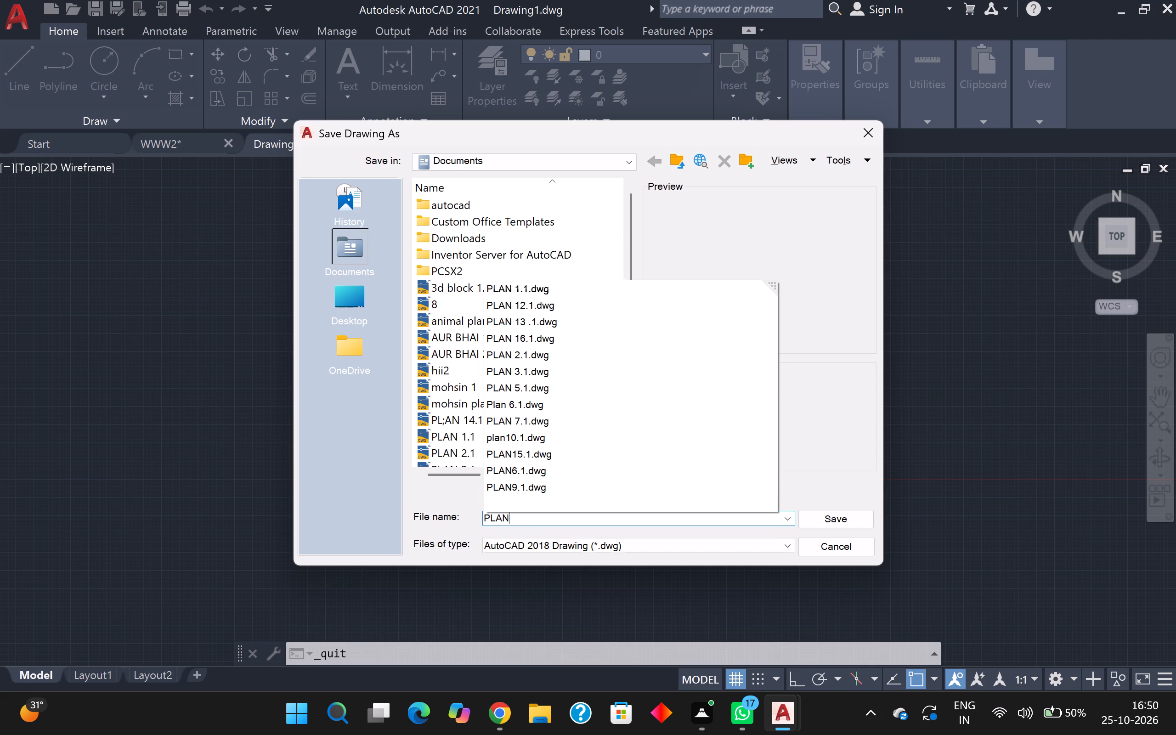
pyautogui.press('space')
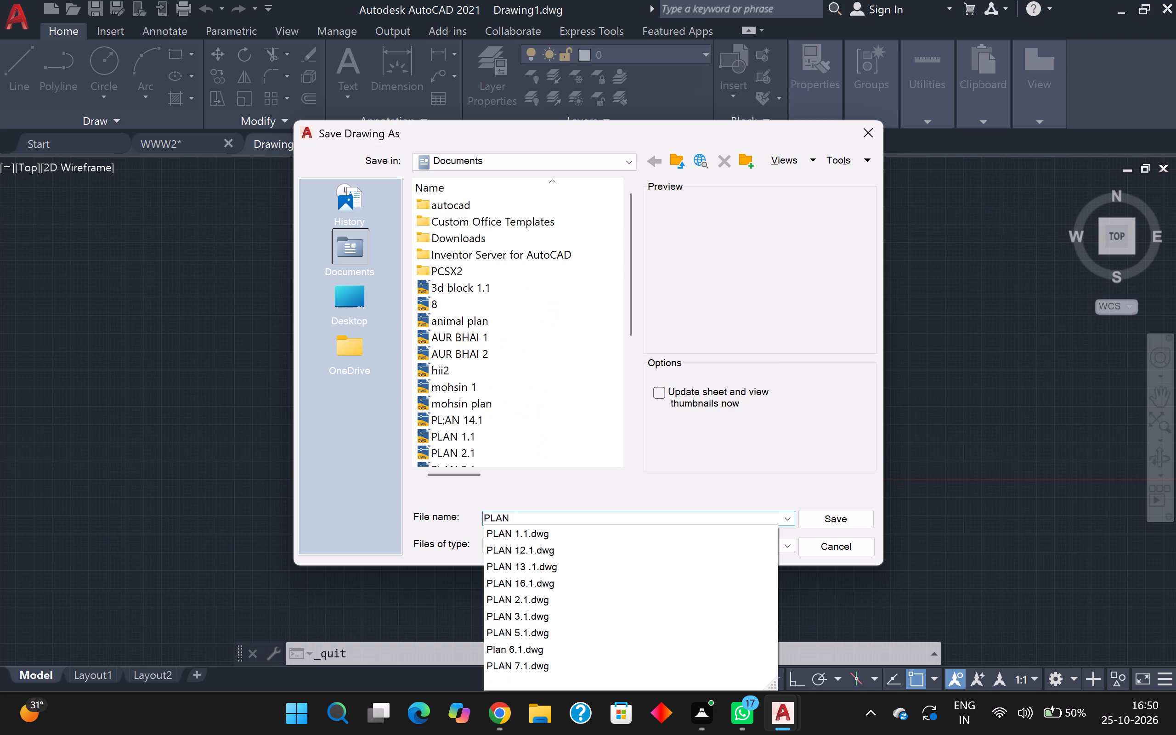
pyautogui.write('17')
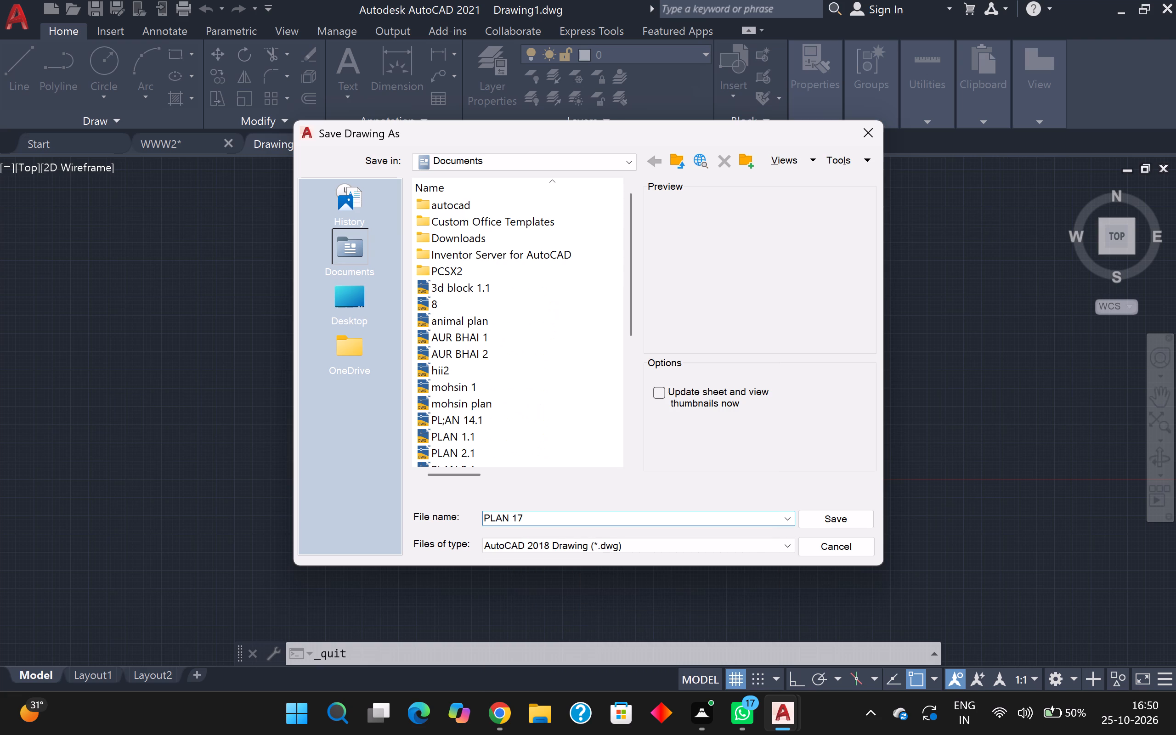
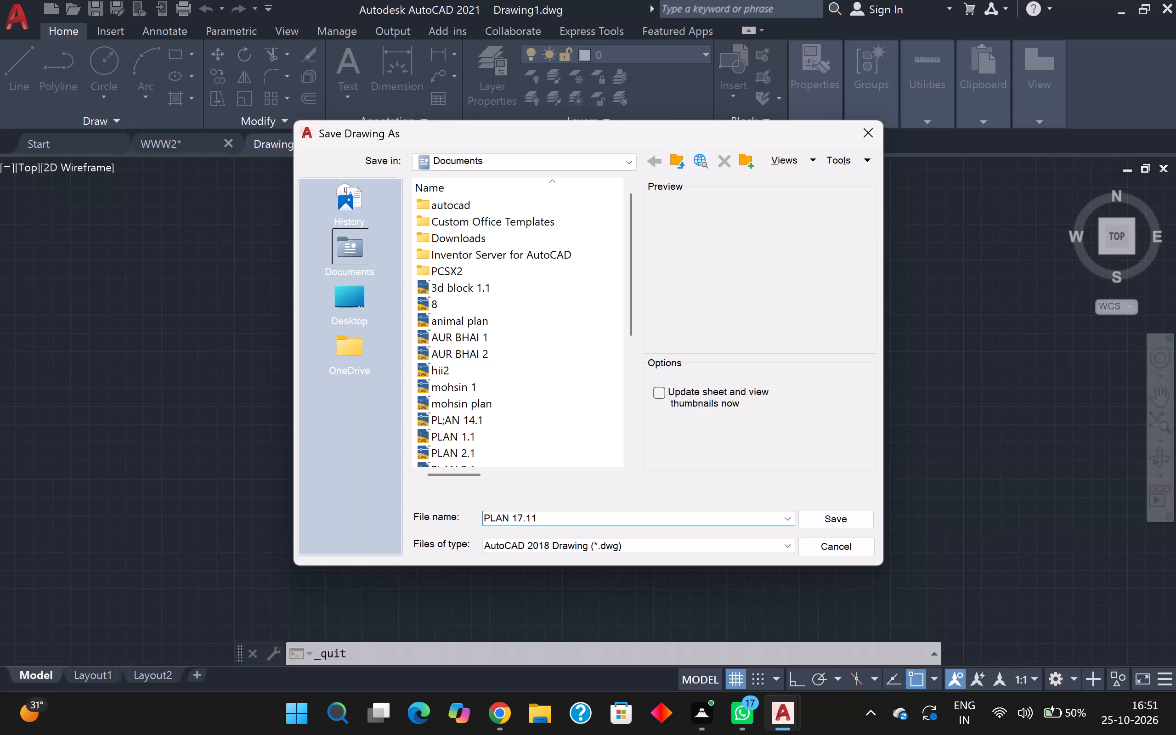
# Correct the file name to PLAN 17.1 and save the new drawing in the Documents folder.
pyautogui.press('BackSpace')
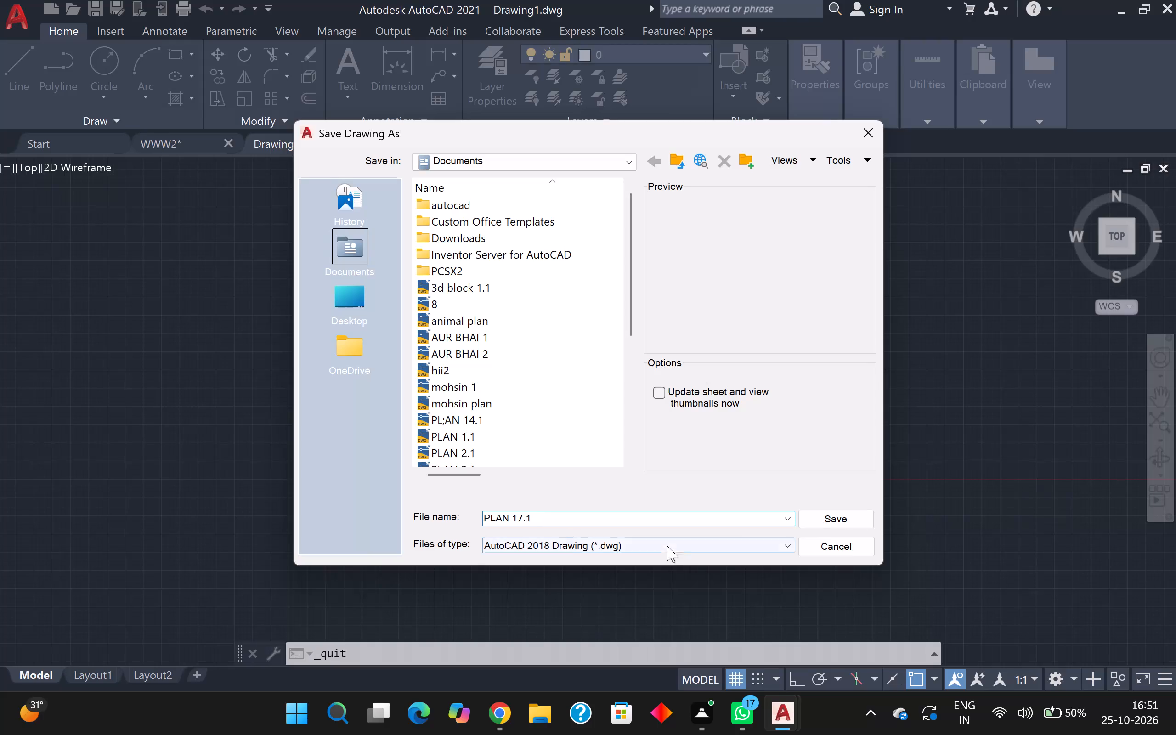
pyautogui.click(805, 523)
# Agree to save the changes to the WWW2 drawing as the program closes.
pyautogui.scroll(-1, 806, 523)
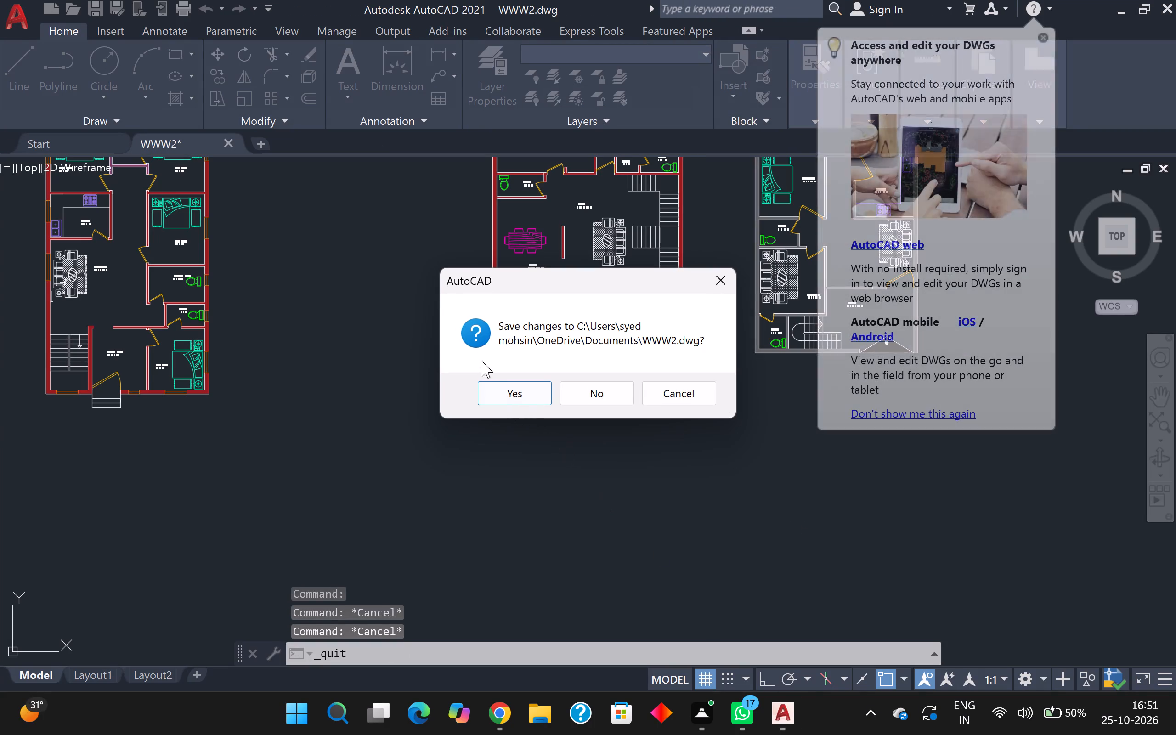
pyautogui.click(504, 389)
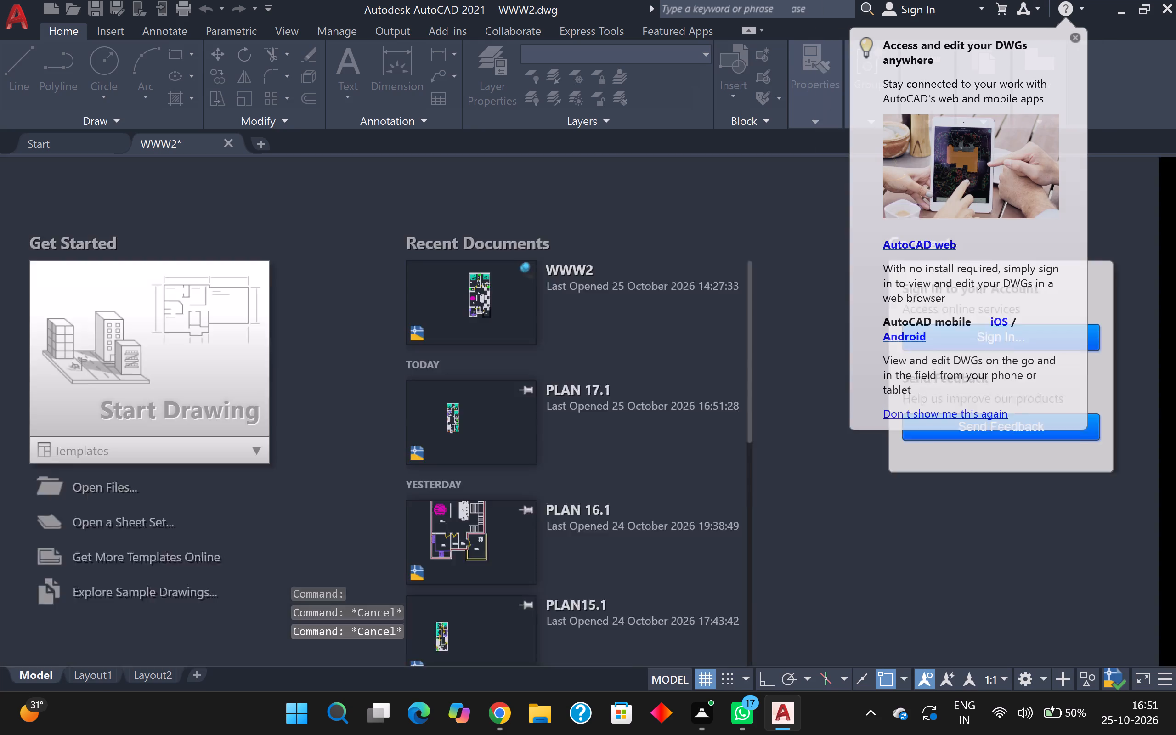